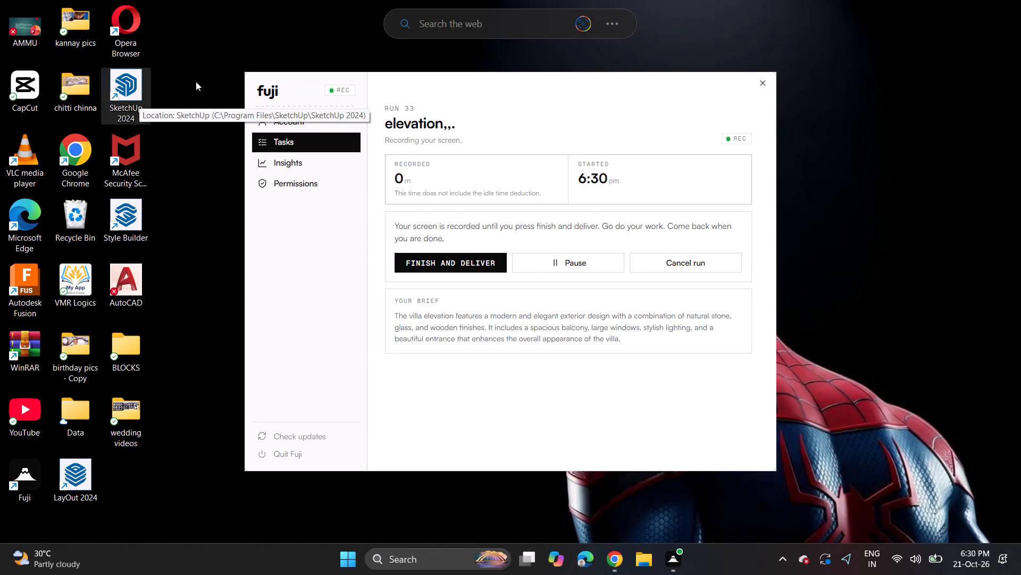
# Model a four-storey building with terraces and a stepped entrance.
# Launch SketchUp 2024 from the desktop and bring its welcome window to the front.
pyautogui.doubleClick(132, 89)
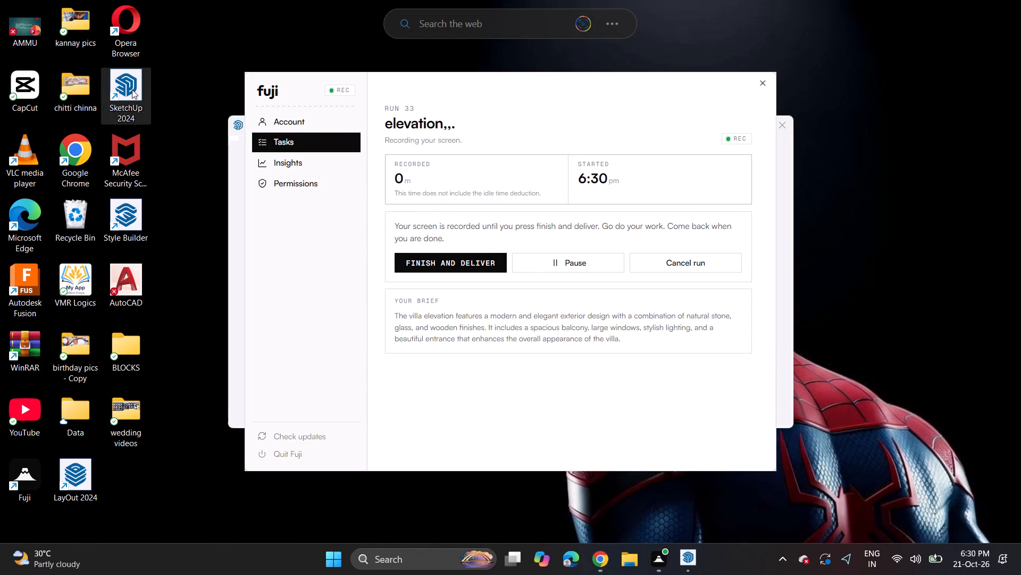
pyautogui.click(234, 171)
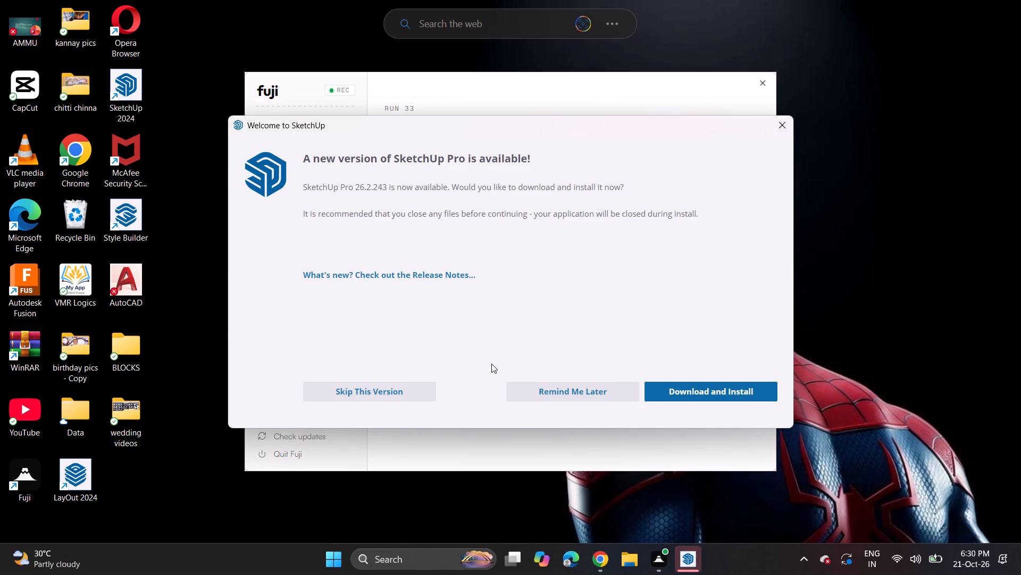
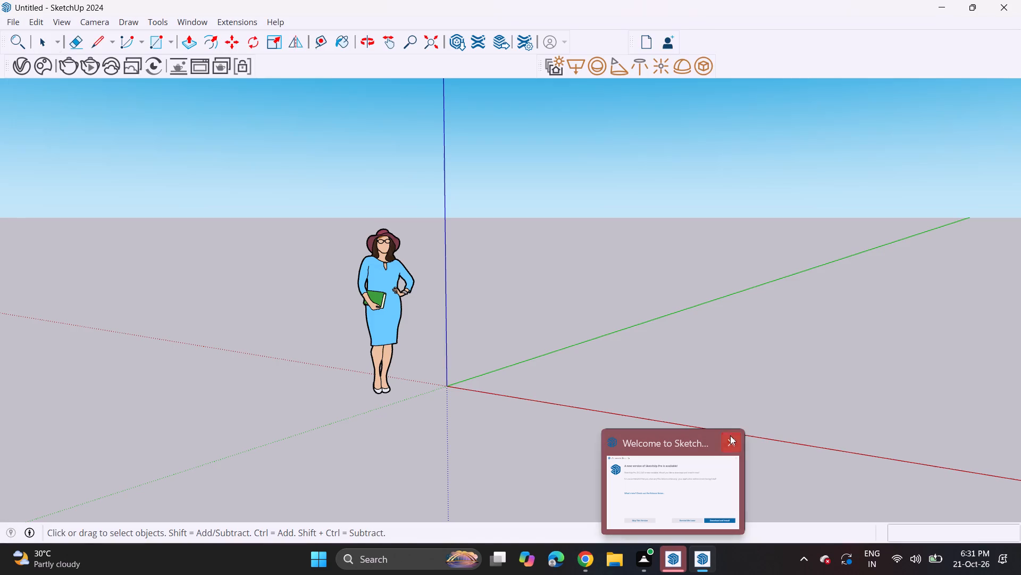
# Dismiss the new-version notice and the welcome window to work in the empty untitled model.
pyautogui.click(730, 436)
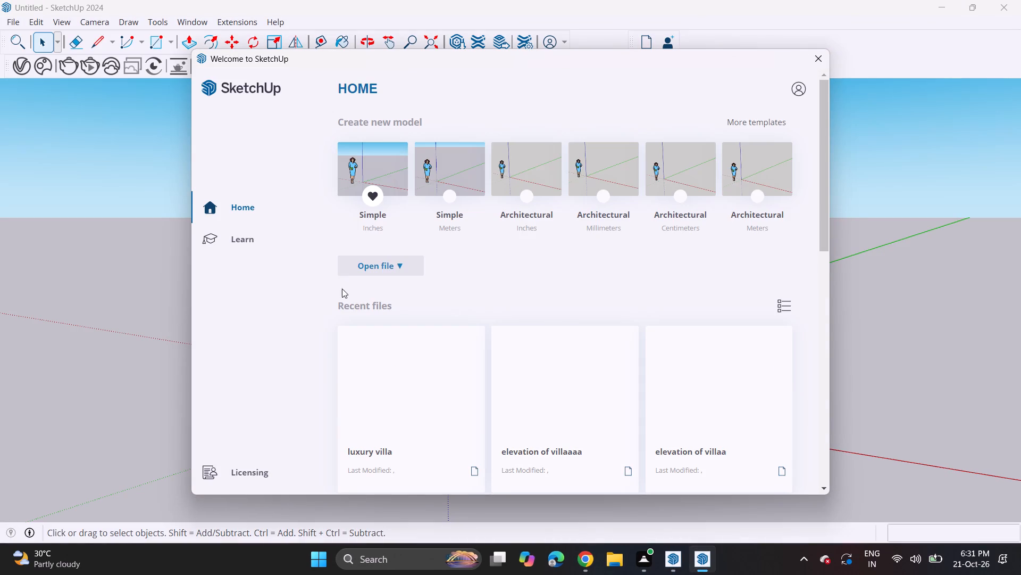
pyautogui.click(811, 55)
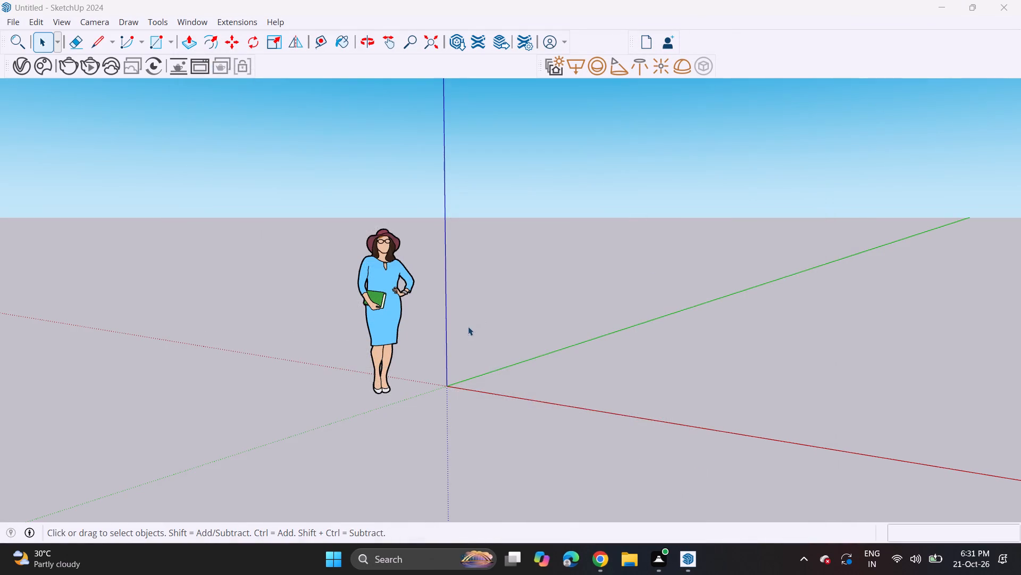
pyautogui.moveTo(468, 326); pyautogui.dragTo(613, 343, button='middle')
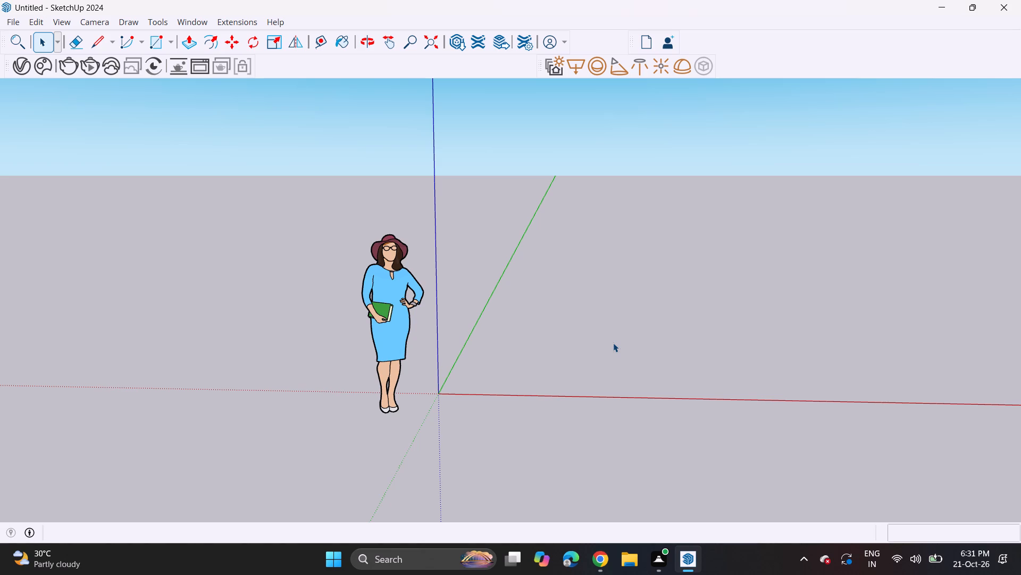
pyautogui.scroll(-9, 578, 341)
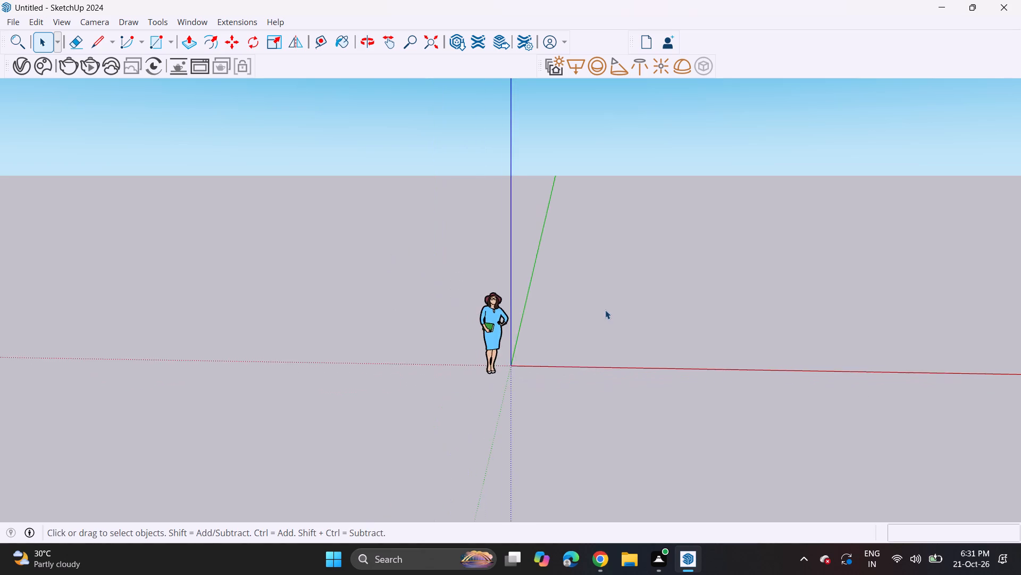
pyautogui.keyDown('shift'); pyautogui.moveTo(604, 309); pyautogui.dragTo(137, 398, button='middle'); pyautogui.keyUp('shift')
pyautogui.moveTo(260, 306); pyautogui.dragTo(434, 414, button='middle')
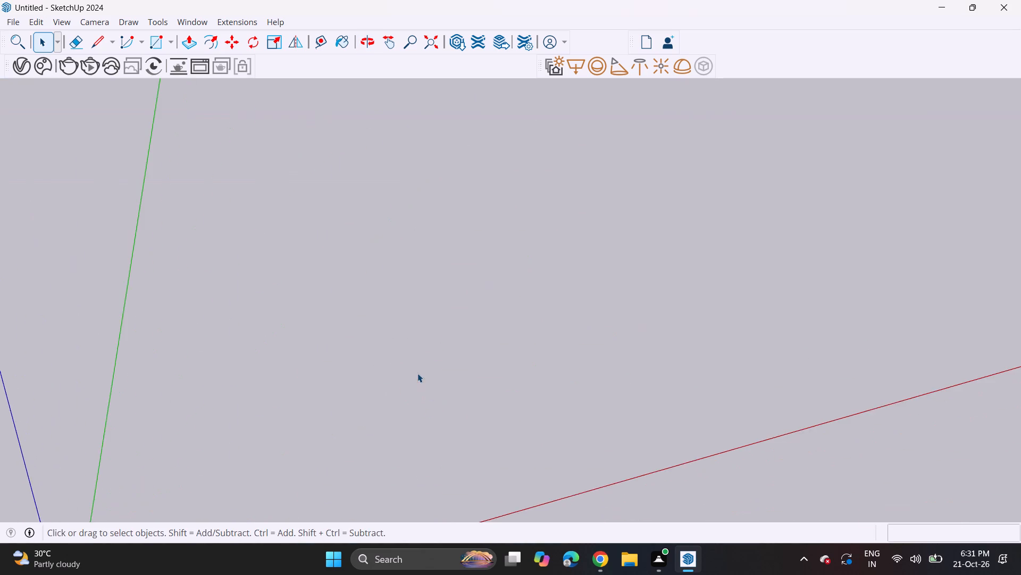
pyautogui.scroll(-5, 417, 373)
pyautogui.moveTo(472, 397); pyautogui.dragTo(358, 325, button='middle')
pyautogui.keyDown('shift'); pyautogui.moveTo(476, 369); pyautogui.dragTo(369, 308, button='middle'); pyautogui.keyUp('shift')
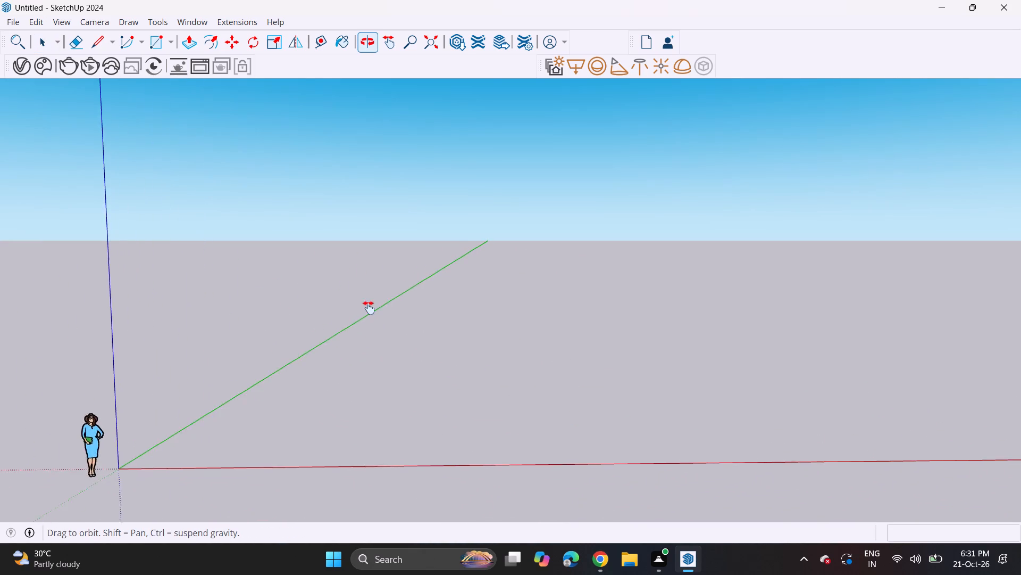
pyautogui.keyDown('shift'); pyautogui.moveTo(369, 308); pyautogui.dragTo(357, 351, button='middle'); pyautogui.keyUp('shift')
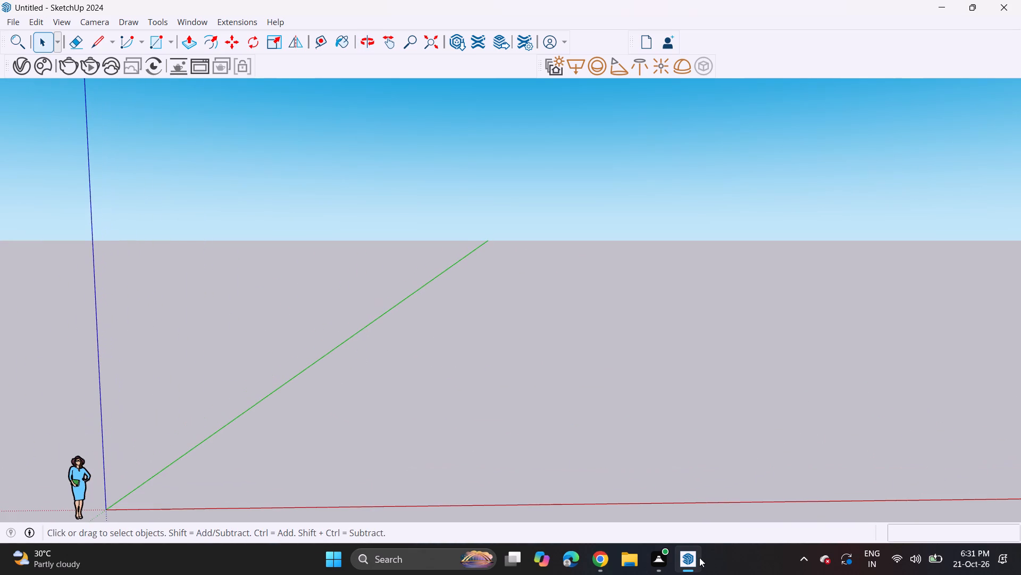
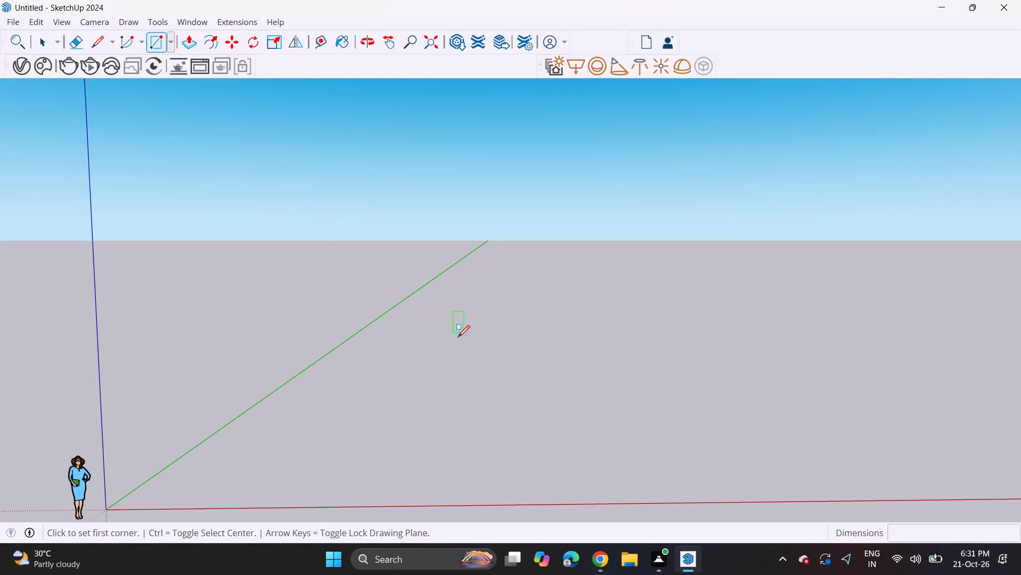
# Draw a ground-plane rectangle about 50' 5" by 34' 3" beyond the origin as the villa's base footprint.
pyautogui.moveTo(440, 369); pyautogui.dragTo(444, 396, button='middle')
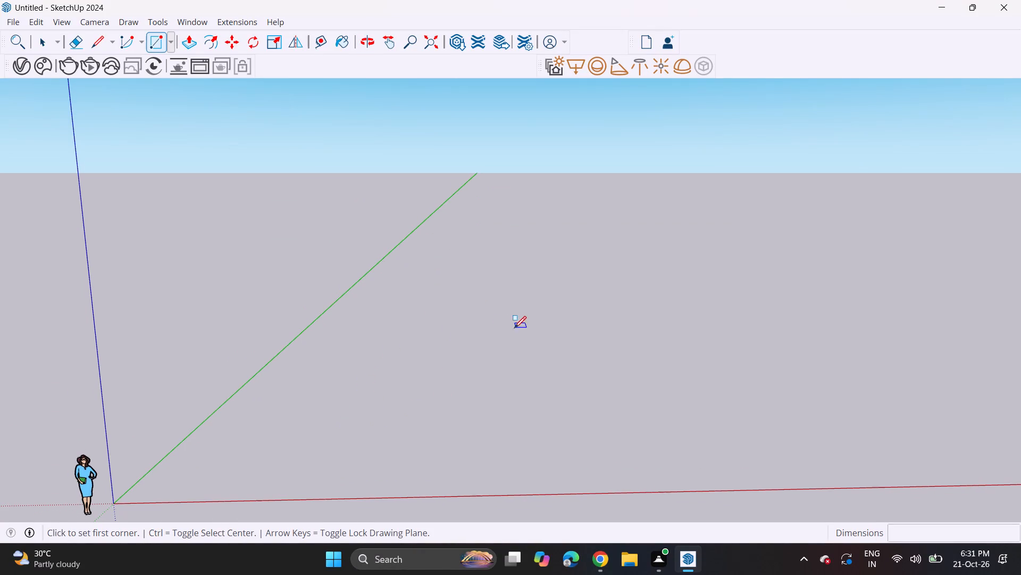
pyautogui.keyDown('shift'); pyautogui.moveTo(466, 344); pyautogui.dragTo(323, 421, button='middle'); pyautogui.keyUp('shift')
pyautogui.click(381, 426)
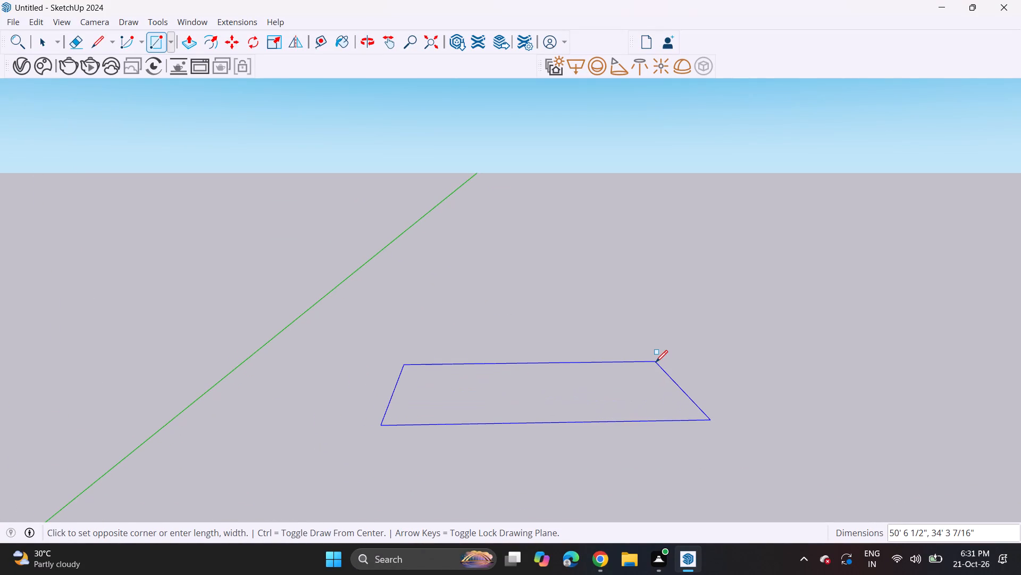
pyautogui.click(655, 362)
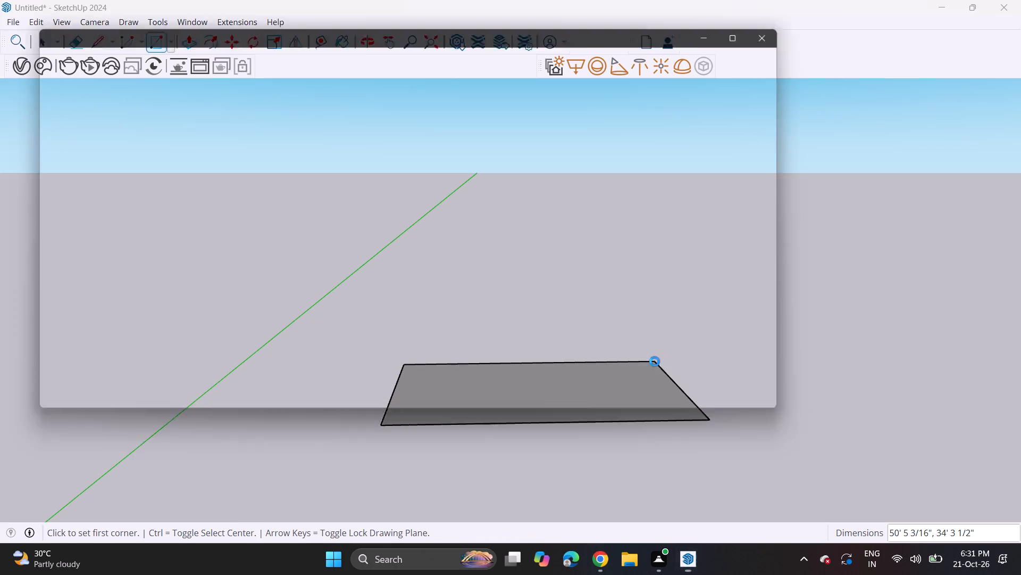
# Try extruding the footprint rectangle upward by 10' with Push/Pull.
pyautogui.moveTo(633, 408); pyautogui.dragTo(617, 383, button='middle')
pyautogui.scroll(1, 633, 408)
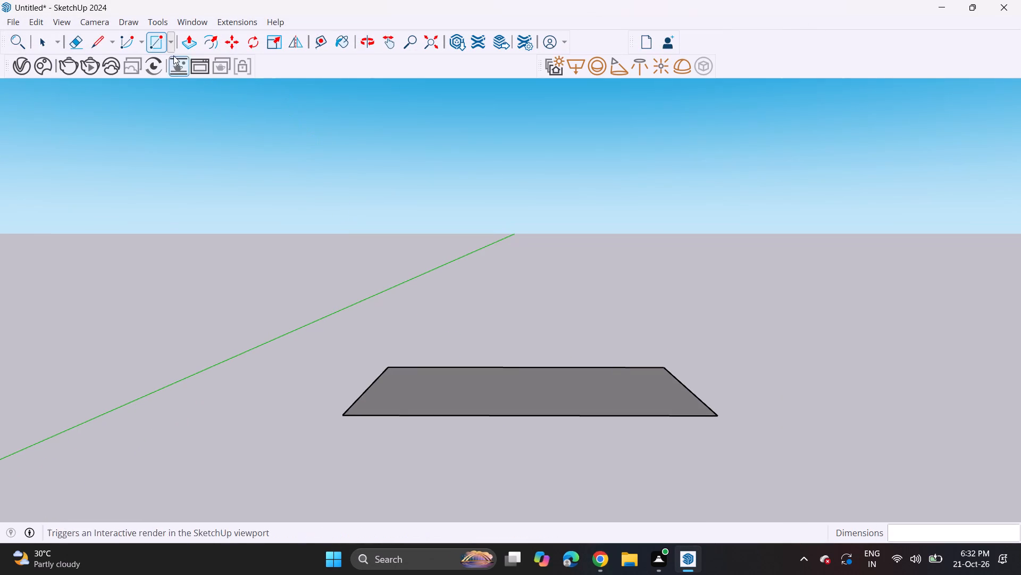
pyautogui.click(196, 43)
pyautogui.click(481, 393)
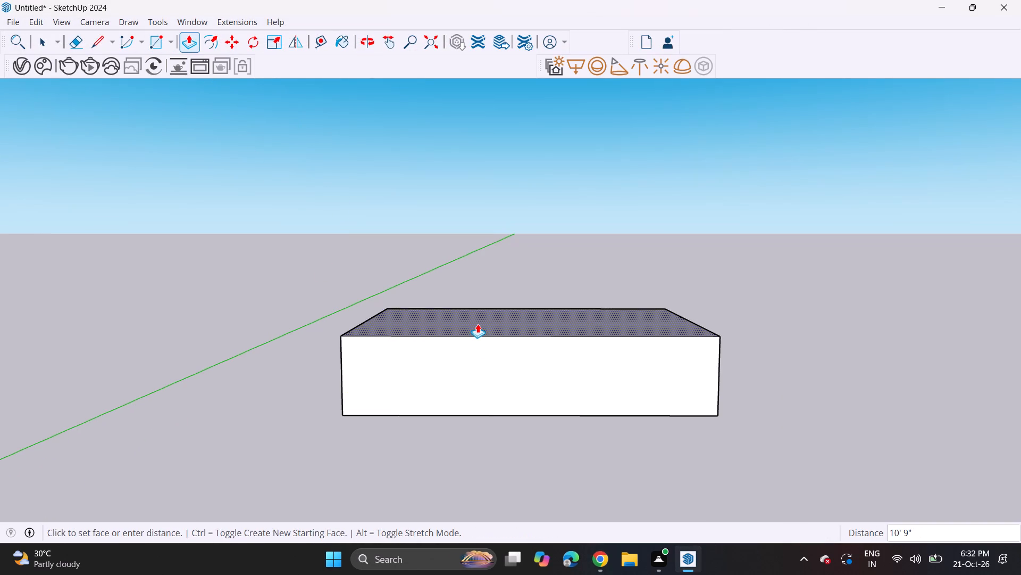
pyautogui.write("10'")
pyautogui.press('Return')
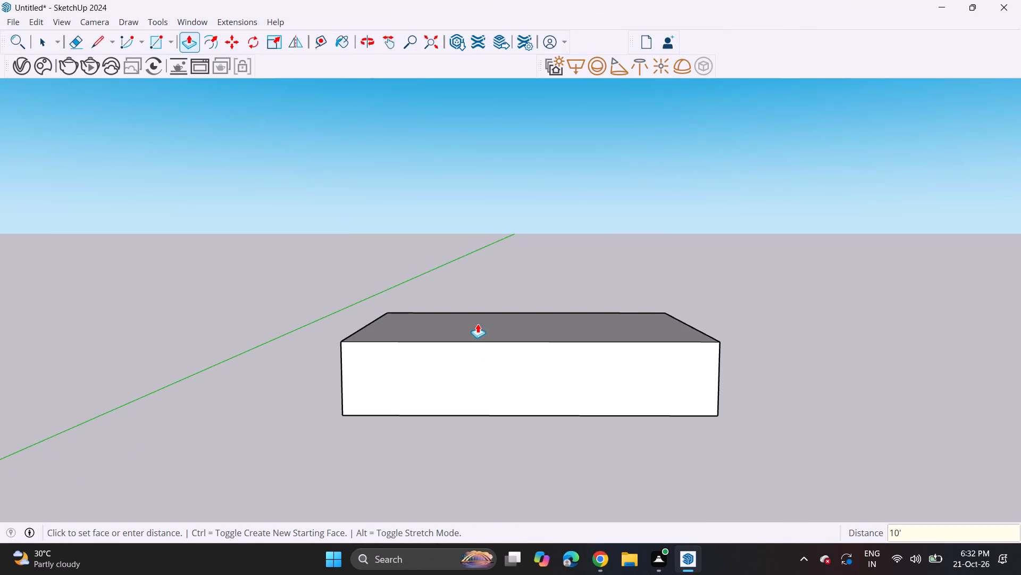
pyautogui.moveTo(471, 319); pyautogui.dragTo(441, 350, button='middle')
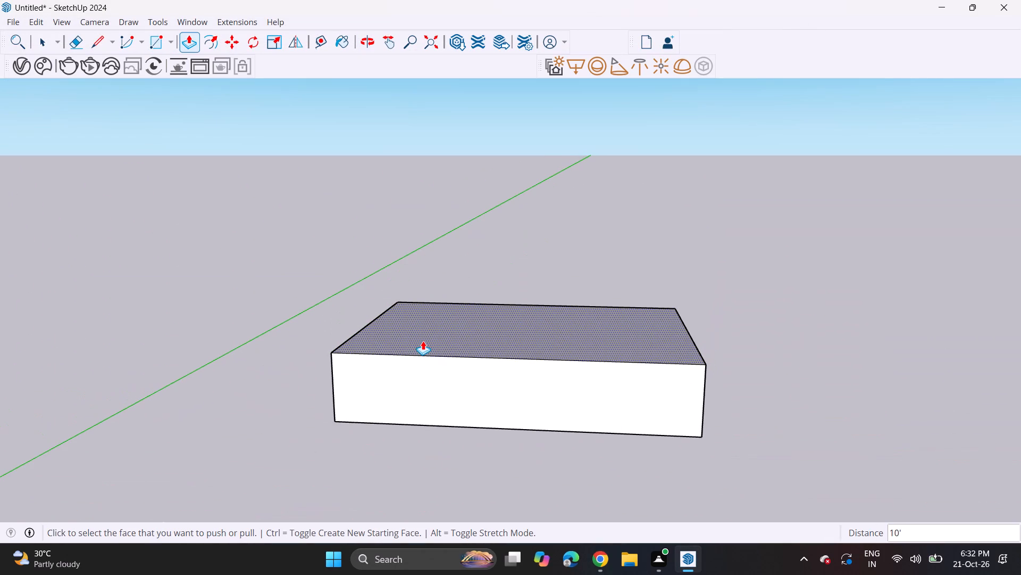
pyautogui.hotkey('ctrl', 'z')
# Extrude the footprint rectangle upward about 4' 4" with Push/Pull to form the plinth.
pyautogui.moveTo(400, 303); pyautogui.dragTo(398, 355, button='middle')
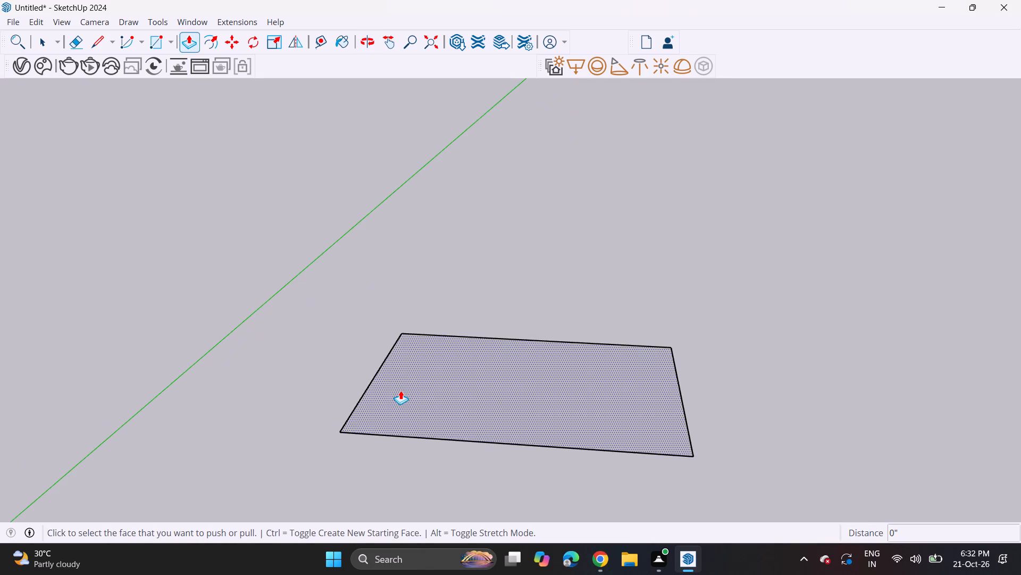
pyautogui.click(400, 390)
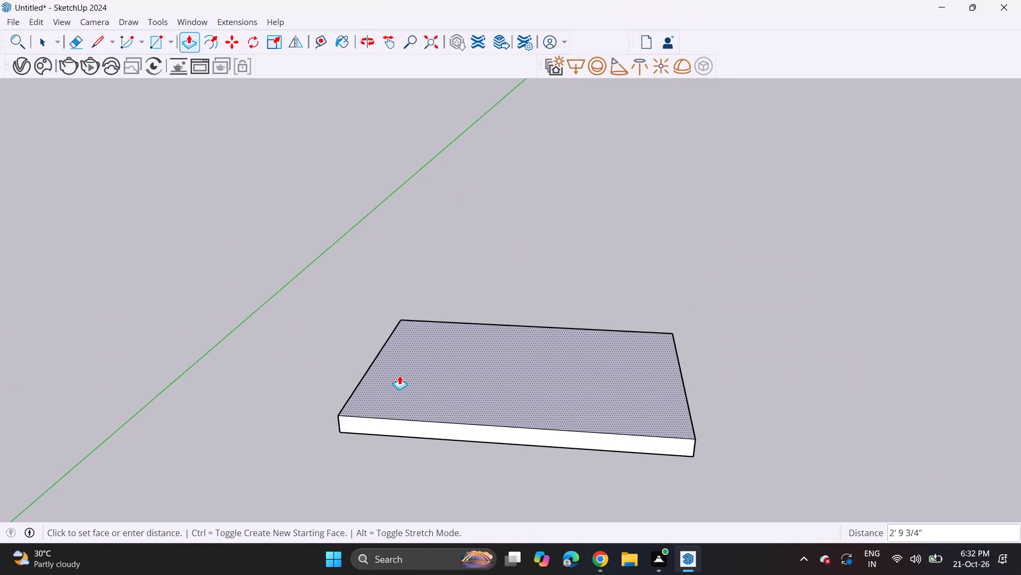
pyautogui.click(399, 366)
# Offset the plinth's top face outline inward by about 8" to mark the outer wall thickness.
pyautogui.scroll(2, 419, 387)
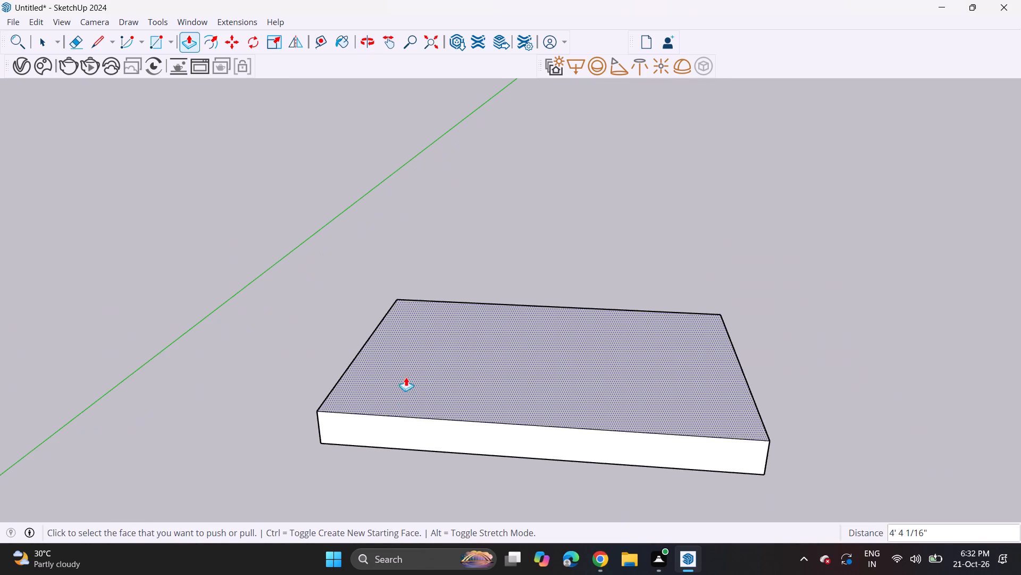
pyautogui.click(214, 47)
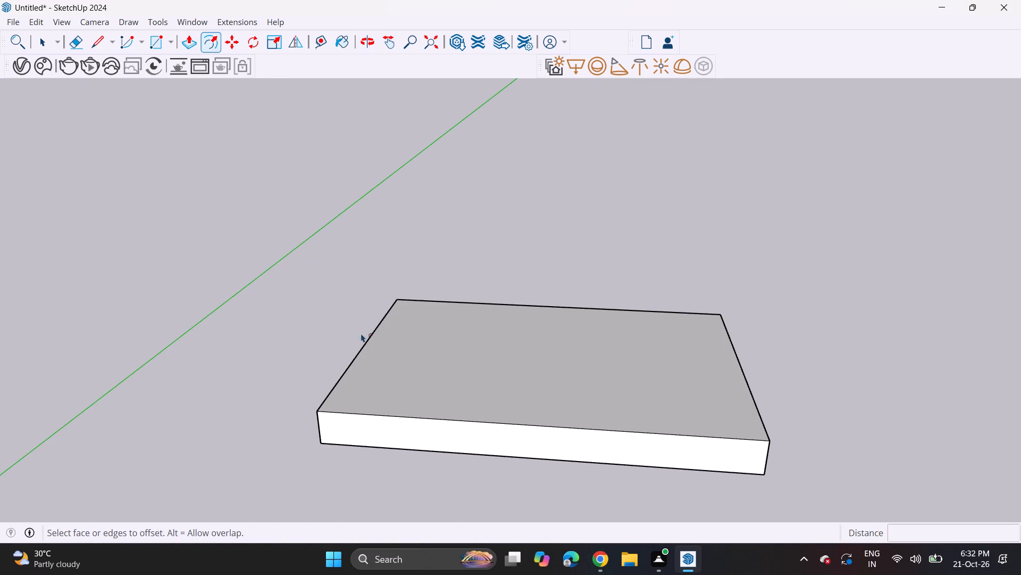
pyautogui.click(373, 352)
pyautogui.click(365, 351)
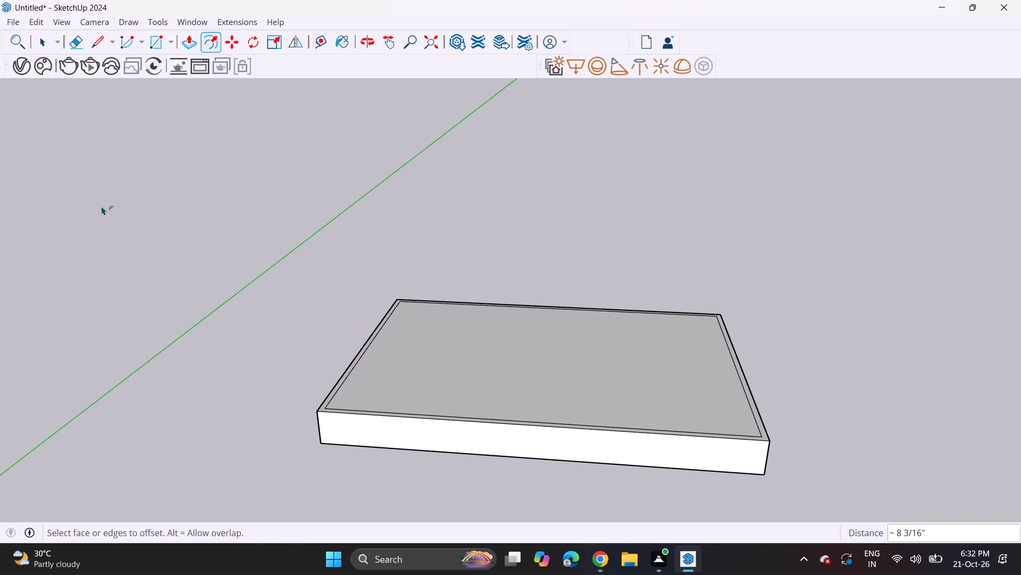
# Draw a stepped line across the plinth top between the inner side edges, with segments about 20', 5' 6" and 28' 10" long.
pyautogui.click(95, 49)
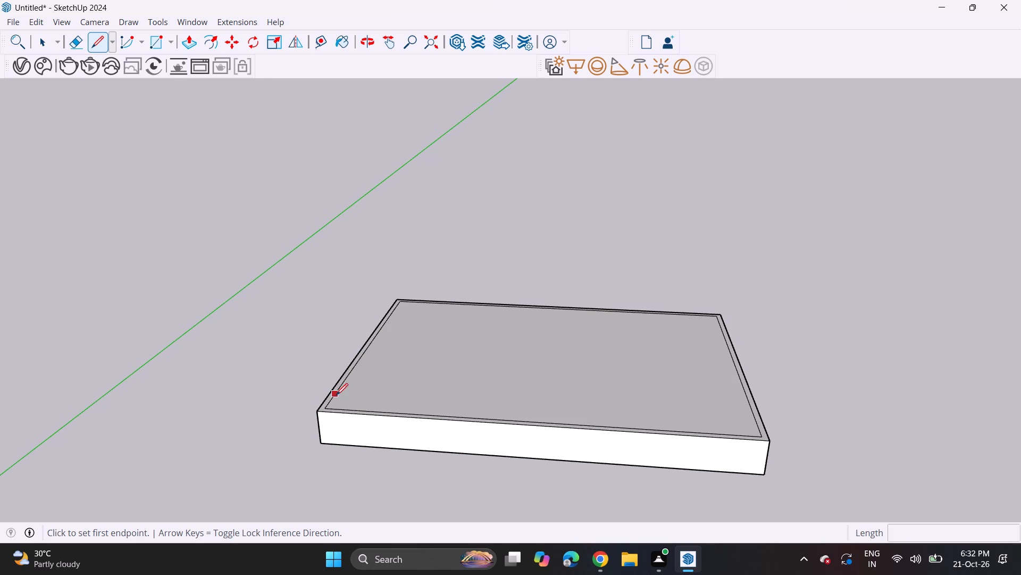
pyautogui.moveTo(336, 396); pyautogui.dragTo(345, 394)
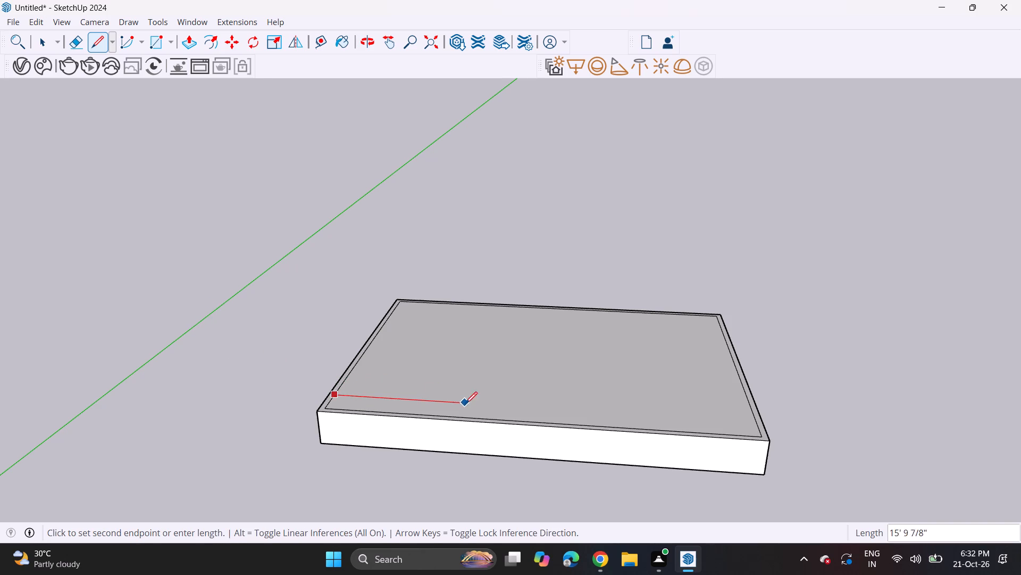
pyautogui.click(501, 410)
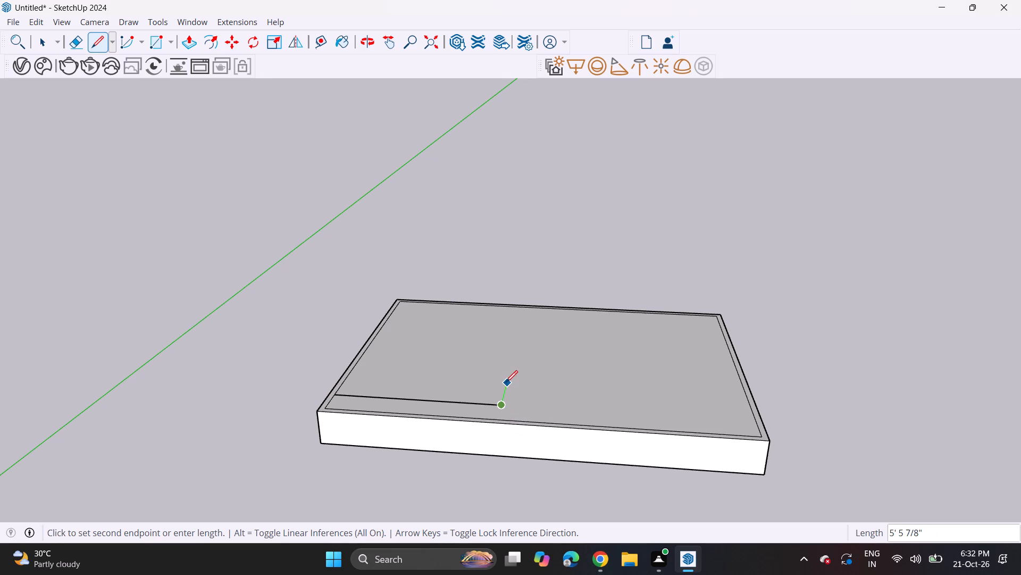
pyautogui.moveTo(503, 381); pyautogui.dragTo(510, 381)
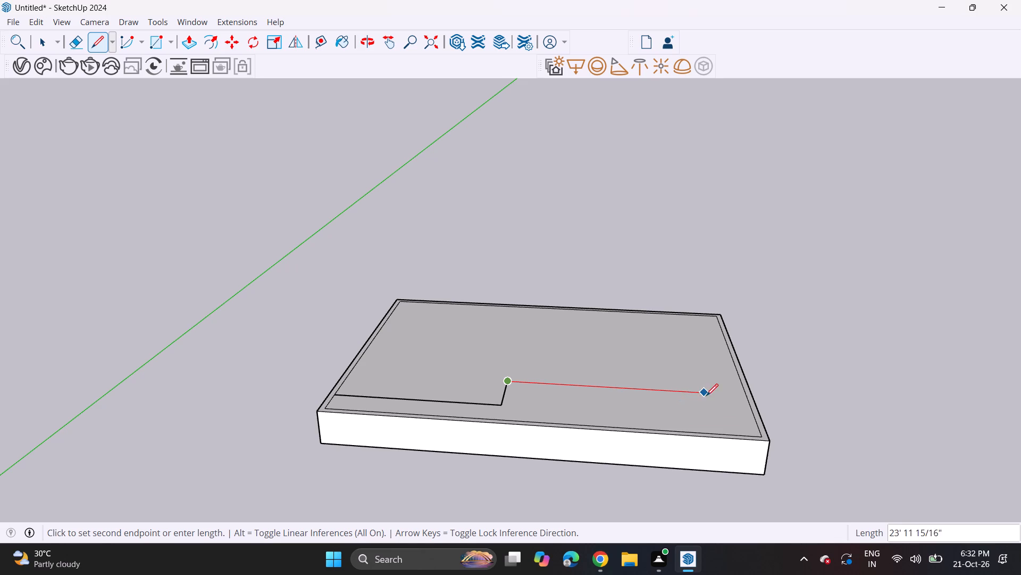
pyautogui.click(747, 401)
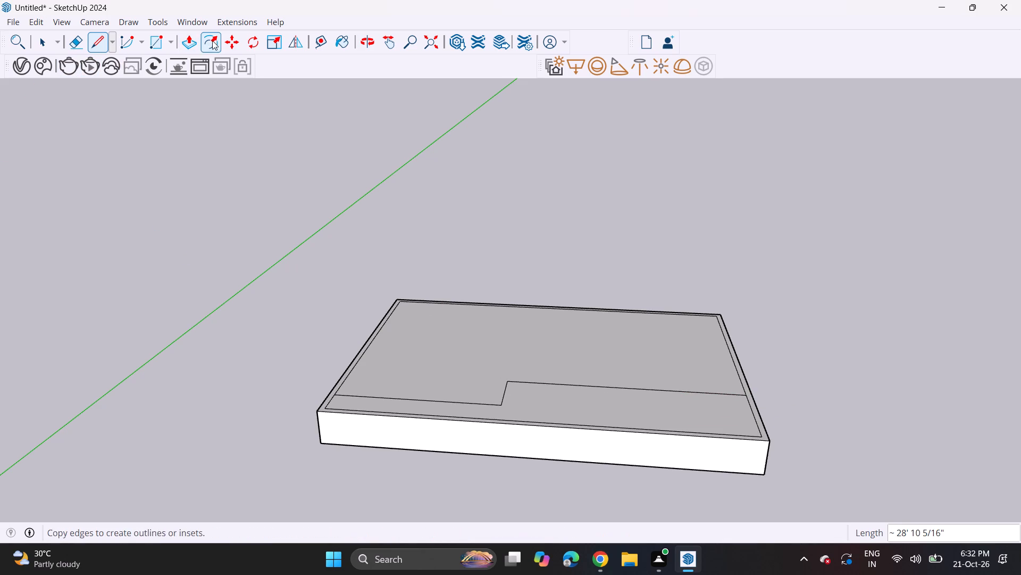
# Draw a second stepped line parallel to and just behind the first, finishing with a segment about 29' 4" long to the inner side edge.
pyautogui.click(94, 43)
pyautogui.scroll(5, 371, 389)
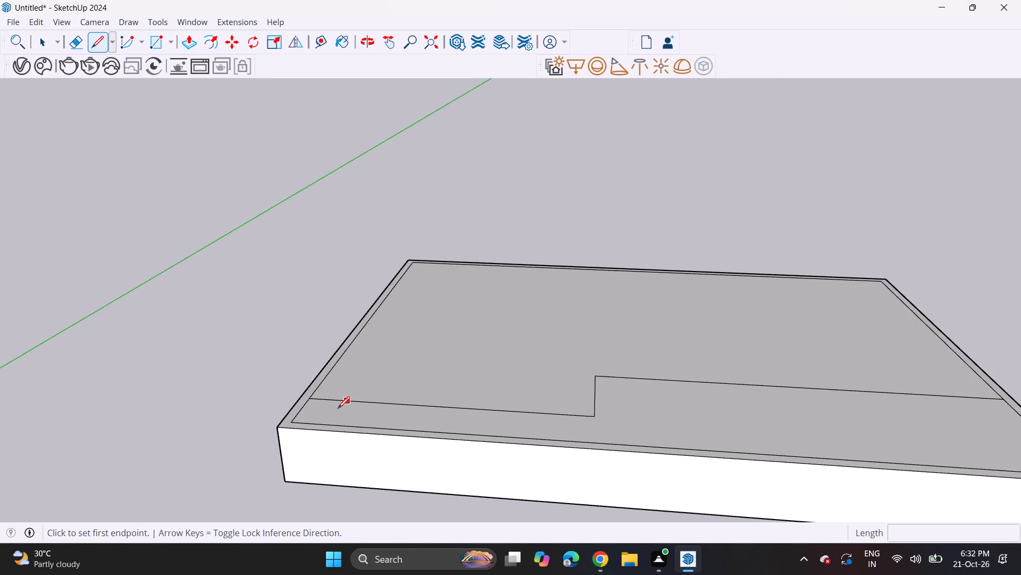
pyautogui.scroll(5, 321, 405)
pyautogui.click(313, 388)
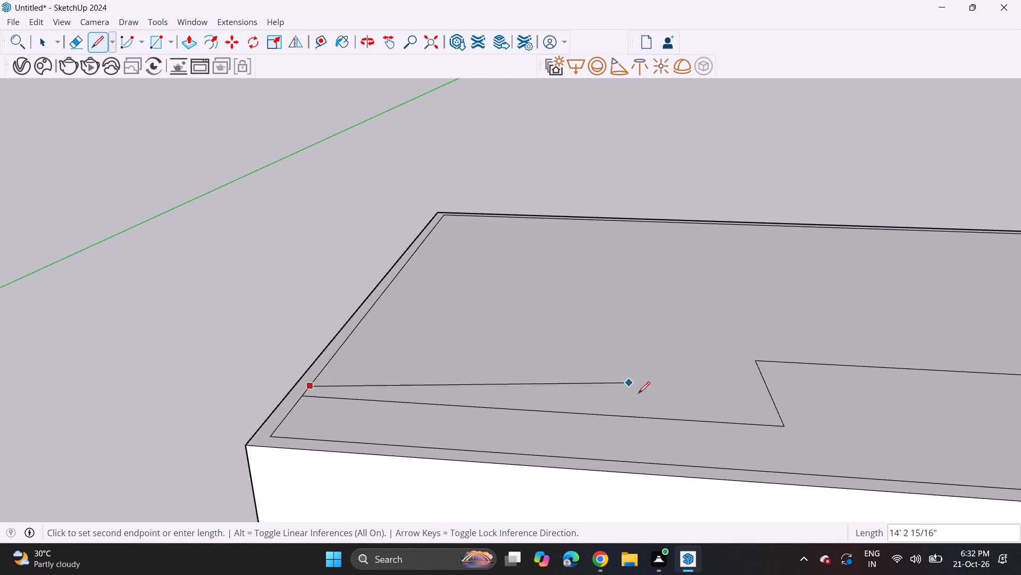
pyautogui.click(768, 417)
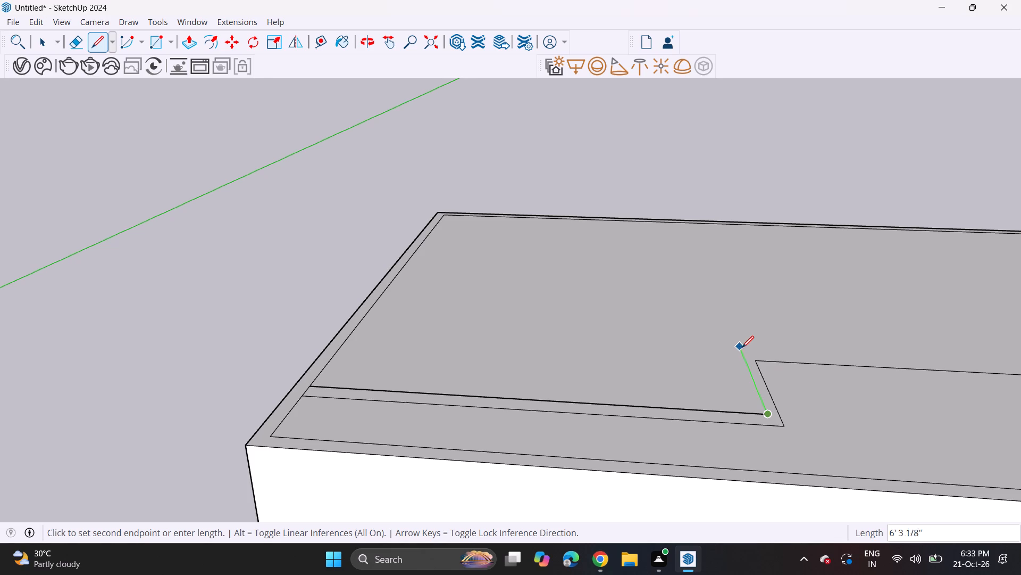
pyautogui.click(744, 354)
pyautogui.click(748, 362)
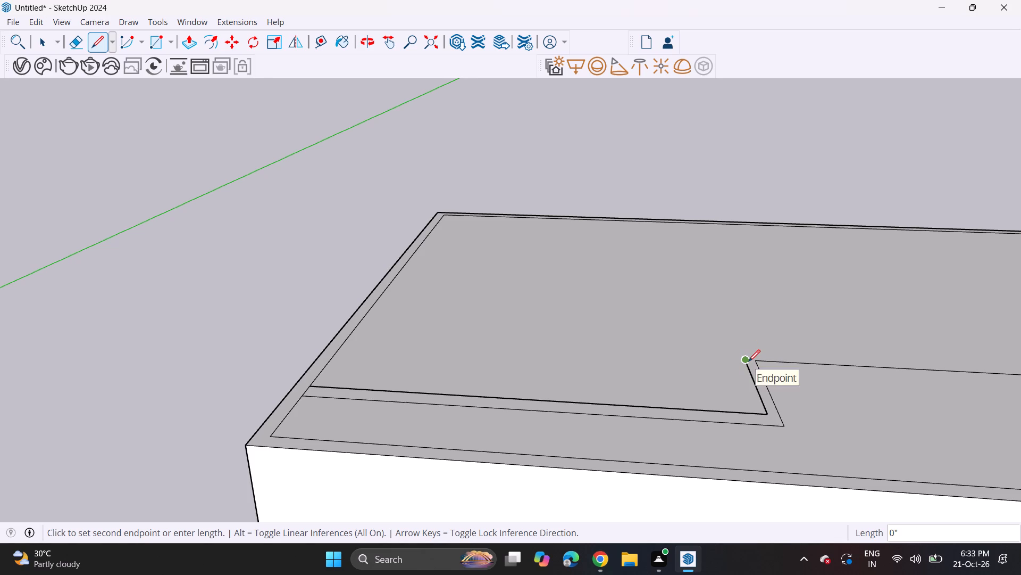
pyautogui.click(744, 348)
pyautogui.scroll(-5, 744, 348)
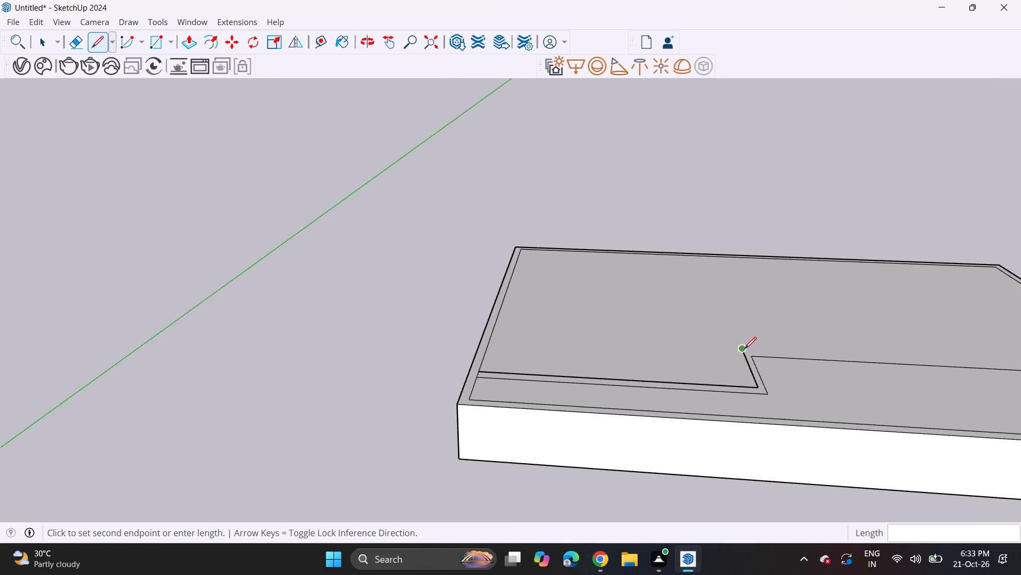
pyautogui.keyDown('shift'); pyautogui.moveTo(742, 351); pyautogui.dragTo(389, 383, button='middle'); pyautogui.keyUp('shift')
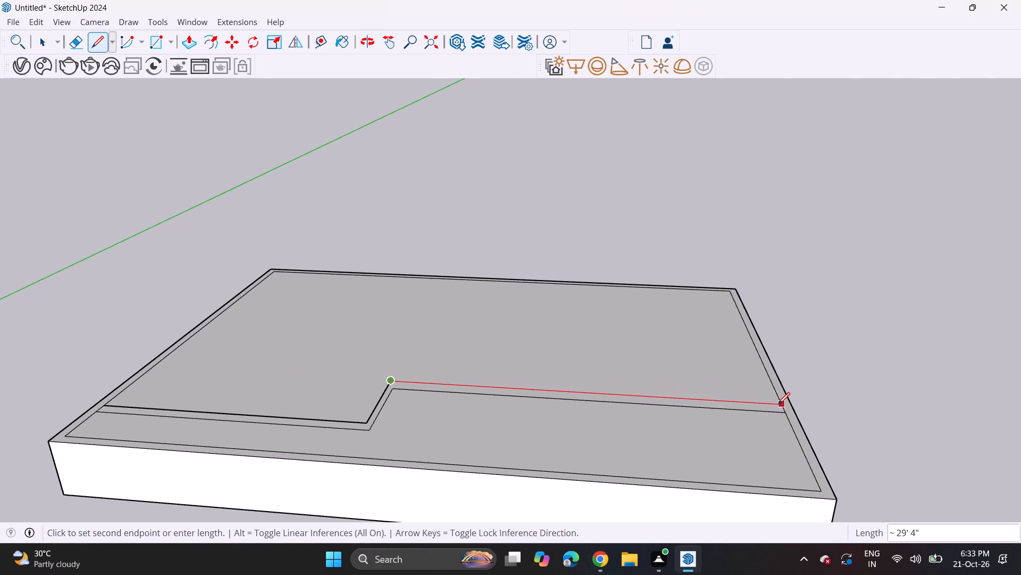
pyautogui.click(780, 404)
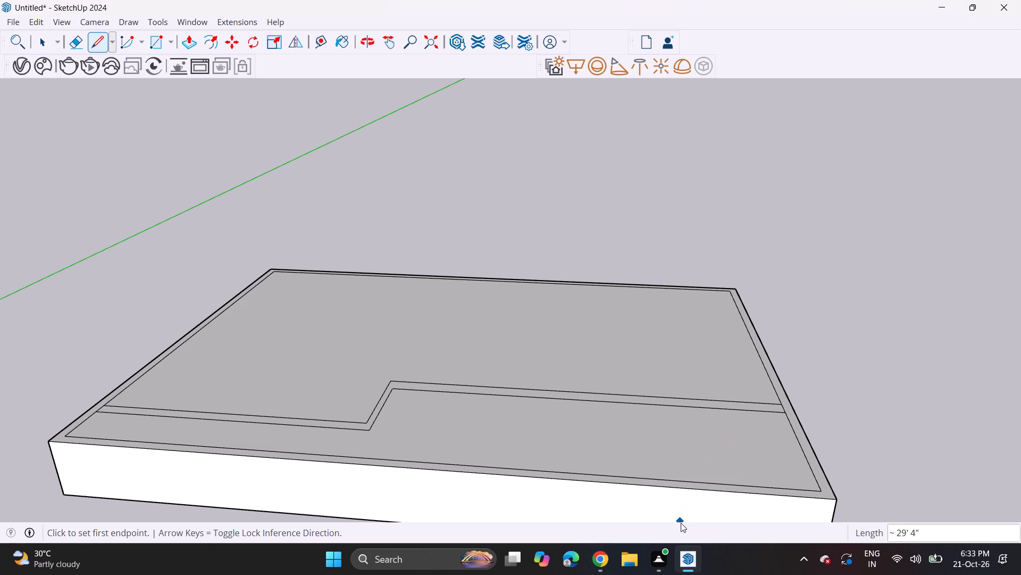
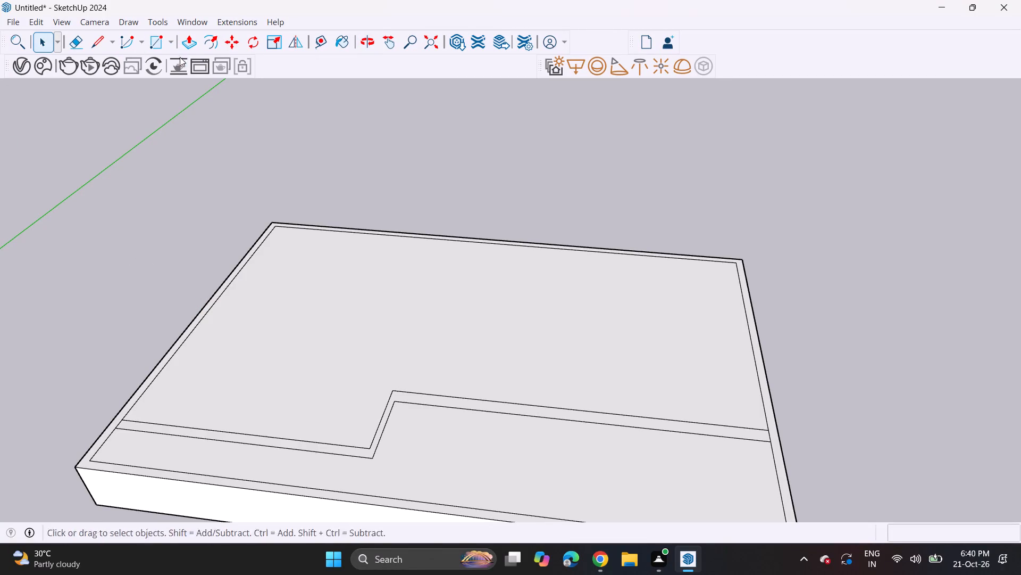
# Draw short lines about 8" long extending the front stepped line to the plinth's outer edge at both ends.
pyautogui.click(189, 44)
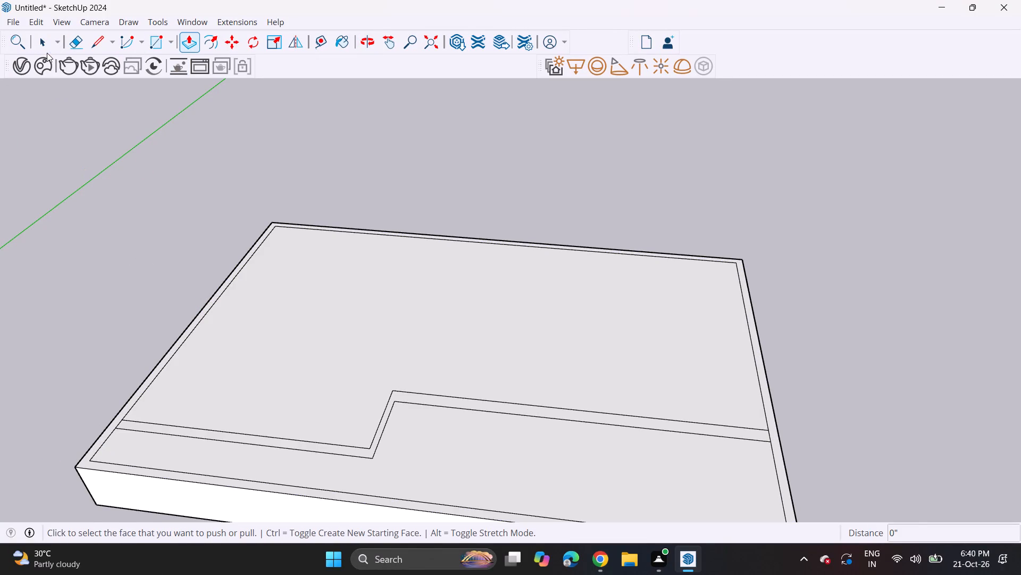
pyautogui.click(96, 49)
pyautogui.scroll(5, 99, 369)
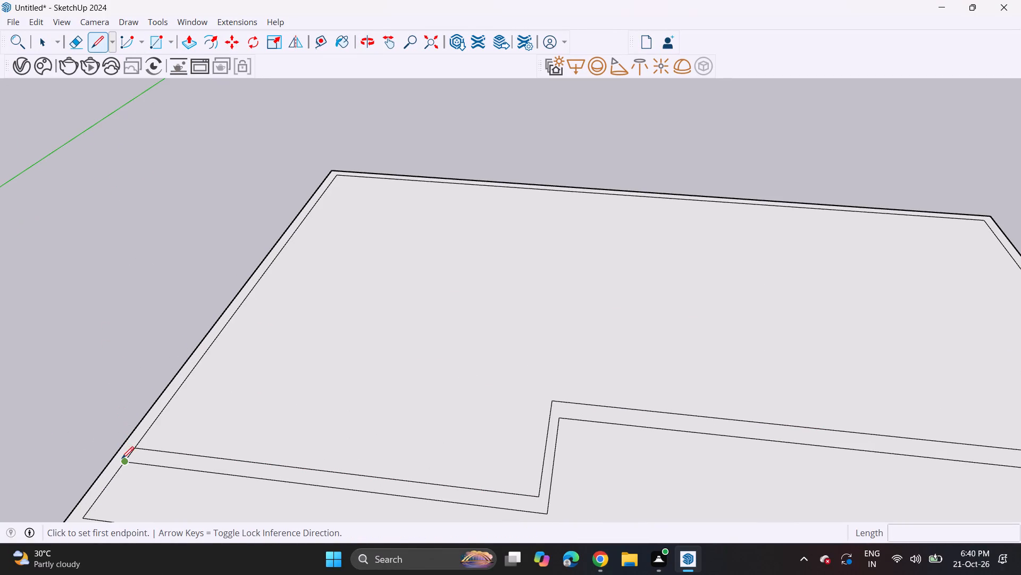
pyautogui.click(124, 462)
pyautogui.click(111, 461)
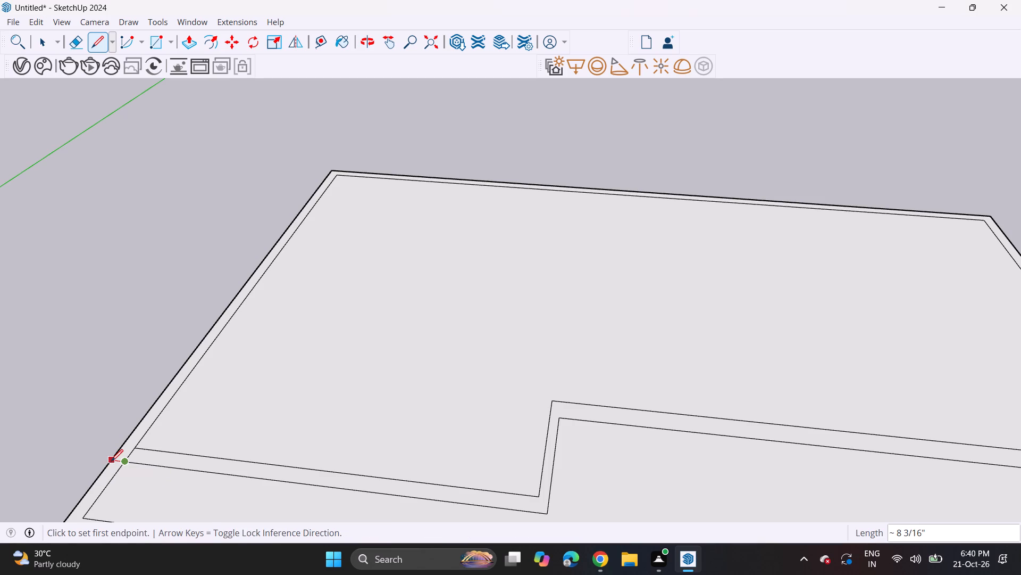
pyautogui.scroll(-6, 121, 416)
pyautogui.keyDown('shift'); pyautogui.moveTo(253, 440); pyautogui.dragTo(89, 378, button='middle'); pyautogui.keyUp('shift')
pyautogui.scroll(5, 530, 477)
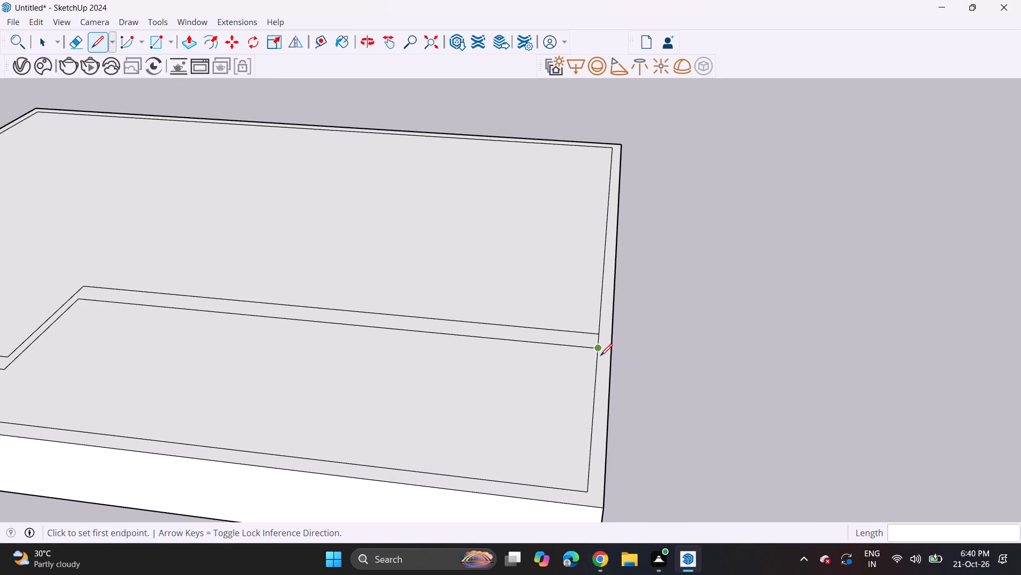
pyautogui.click(600, 356)
pyautogui.click(613, 355)
# Erase the inner side edge segments between the two stepped lines at both ends, joining the wall outline.
pyautogui.moveTo(72, 47); pyautogui.dragTo(78, 51)
pyautogui.scroll(4, 548, 377)
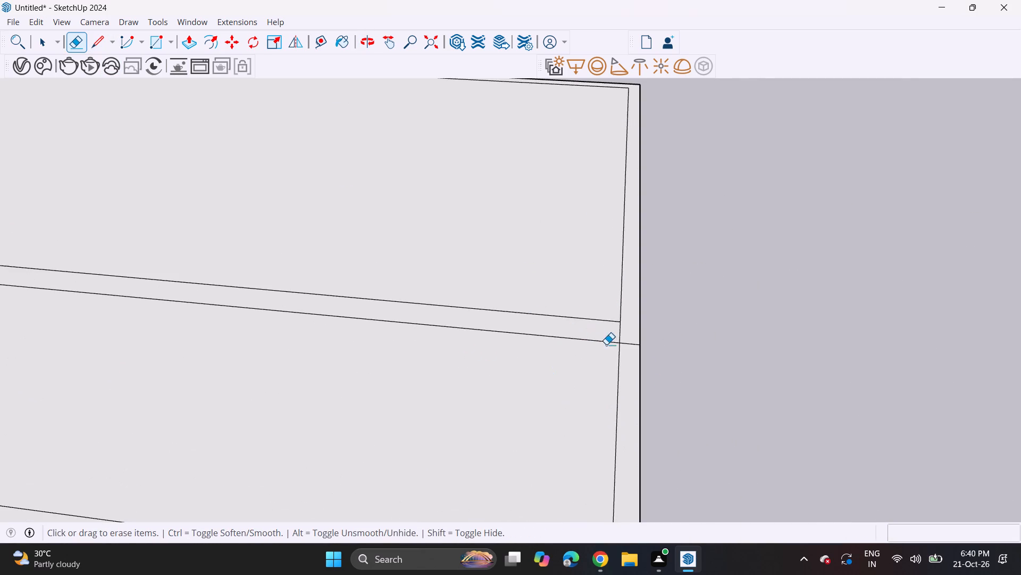
pyautogui.click(620, 333)
pyautogui.scroll(-13, 572, 340)
pyautogui.moveTo(237, 334); pyautogui.dragTo(455, 406, button='middle')
pyautogui.scroll(4, 346, 371)
pyautogui.scroll(8, 313, 405)
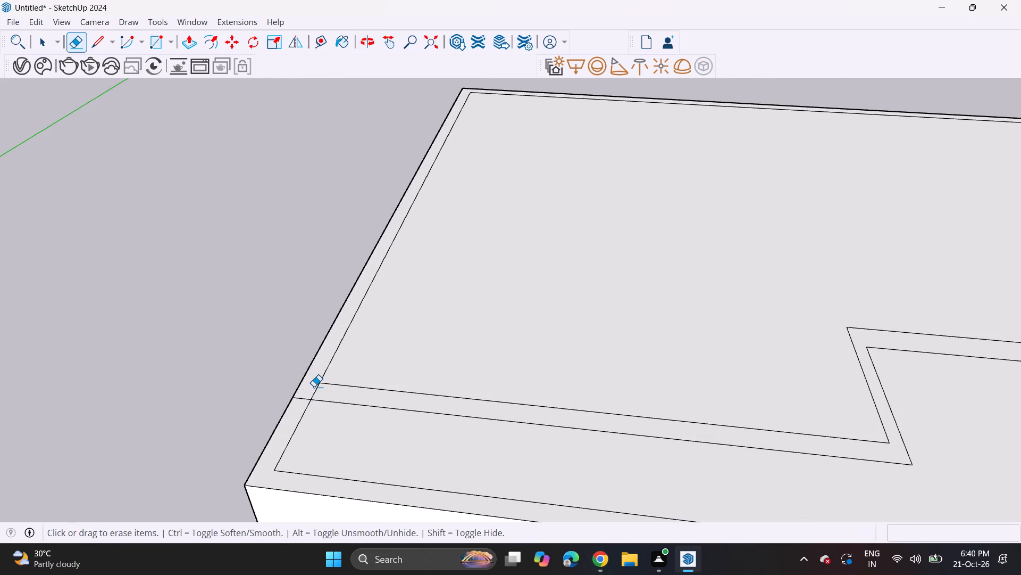
pyautogui.click(315, 392)
pyautogui.scroll(-11, 313, 394)
pyautogui.keyDown('shift'); pyautogui.moveTo(375, 417); pyautogui.dragTo(261, 417, button='middle'); pyautogui.keyUp('shift')
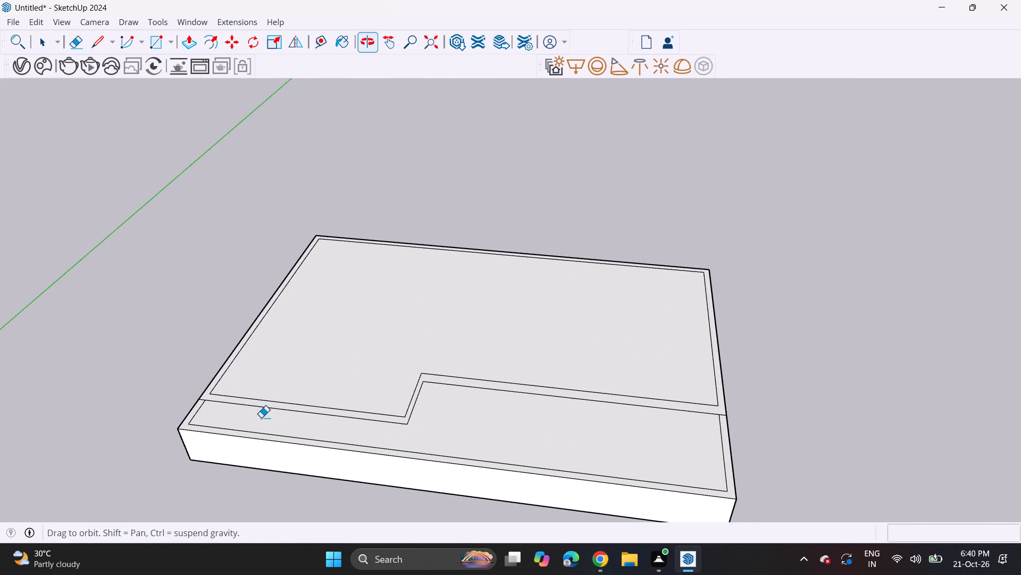
pyautogui.keyDown('shift'); pyautogui.moveTo(261, 417); pyautogui.dragTo(264, 421, button='middle'); pyautogui.keyUp('shift')
# Extrude the joined wall outline upward 10' with Push/Pull.
pyautogui.click(194, 45)
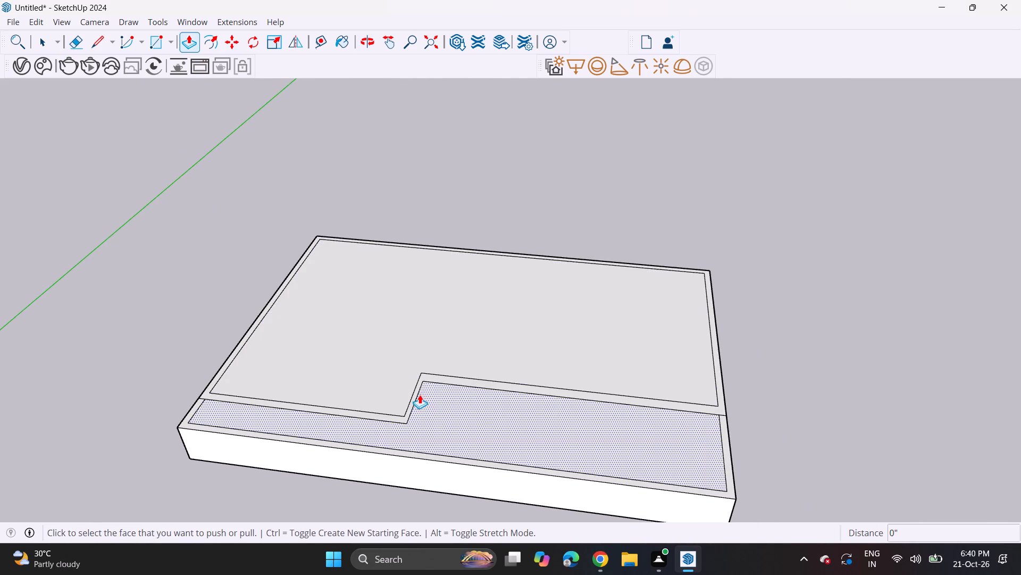
pyautogui.click(416, 394)
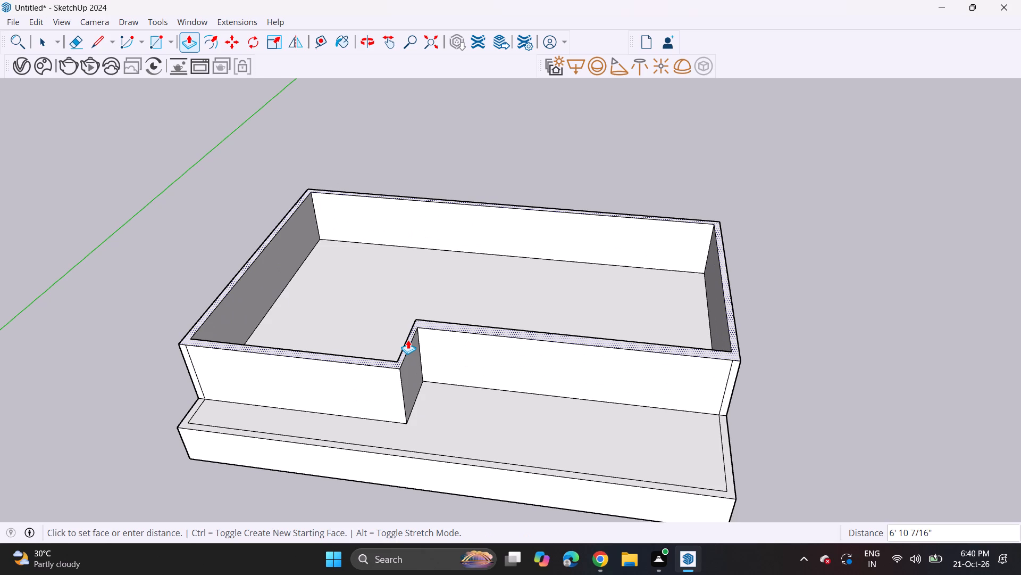
pyautogui.write("10'")
pyautogui.press('Return')
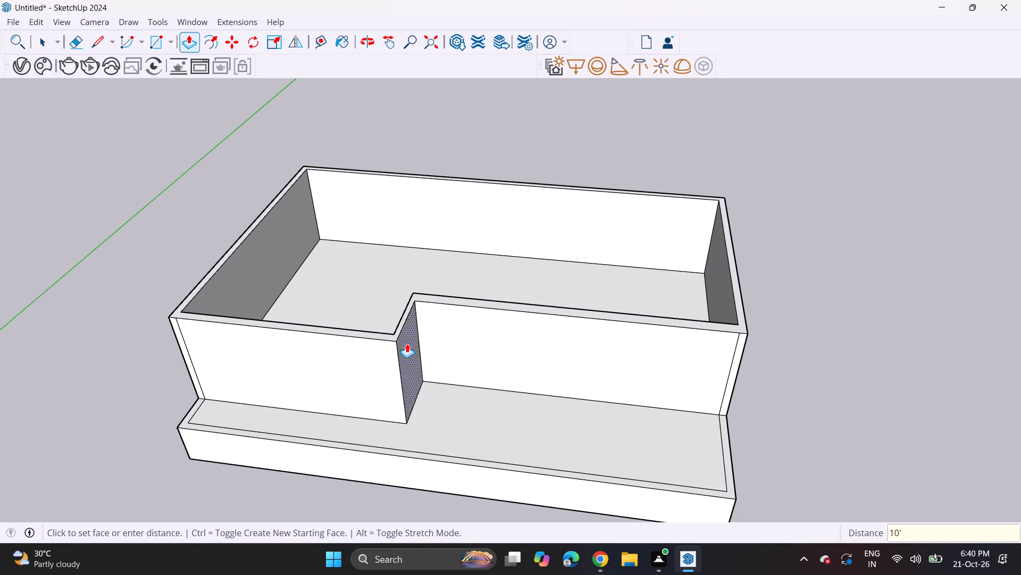
# Pull the building's outer side face beside the projecting front section outward about 6' 2" with Push/Pull.
pyautogui.moveTo(262, 441); pyautogui.dragTo(321, 285, button='middle')
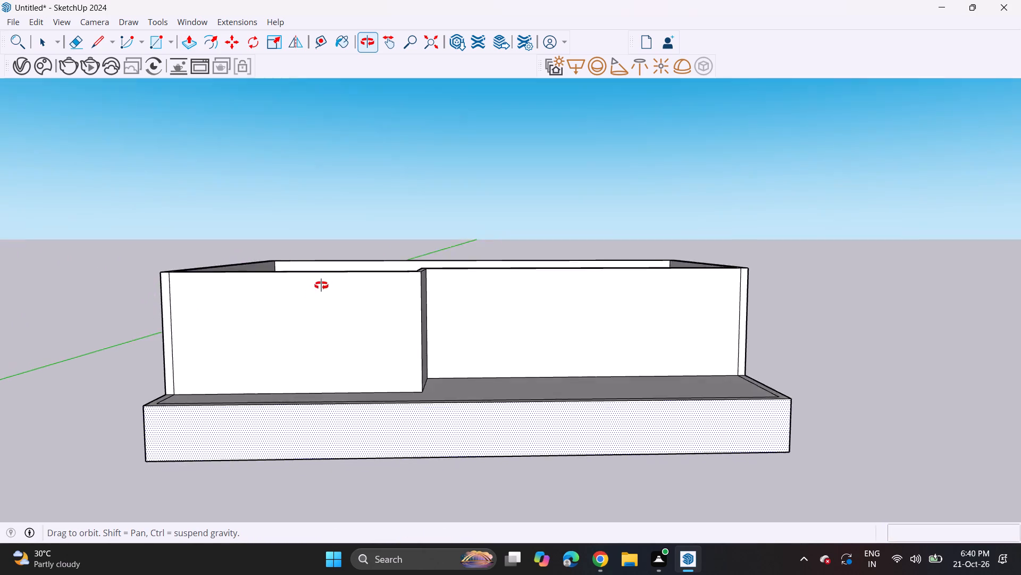
pyautogui.moveTo(321, 285); pyautogui.dragTo(290, 250, button='middle')
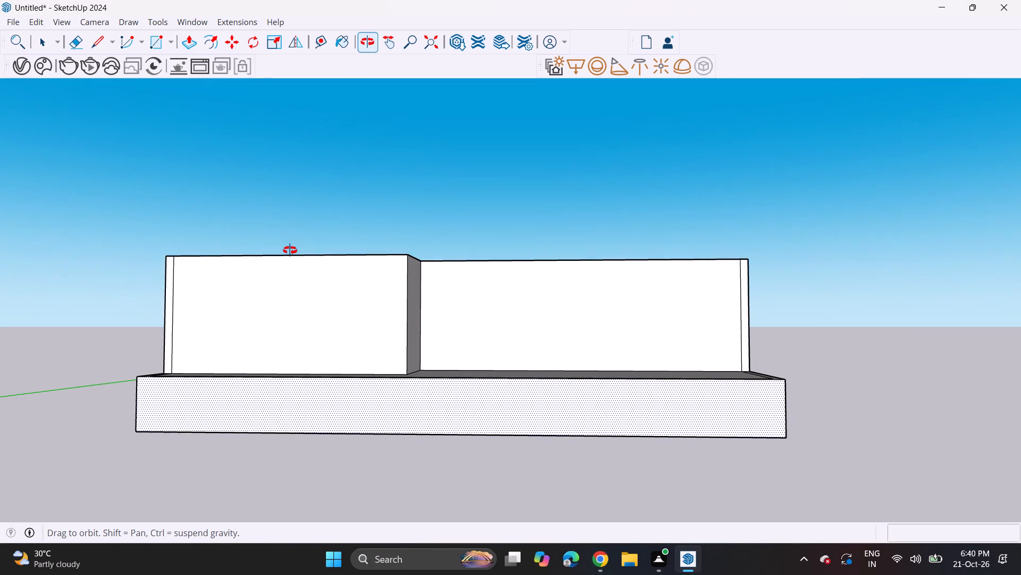
pyautogui.moveTo(290, 250); pyautogui.dragTo(318, 259, button='middle')
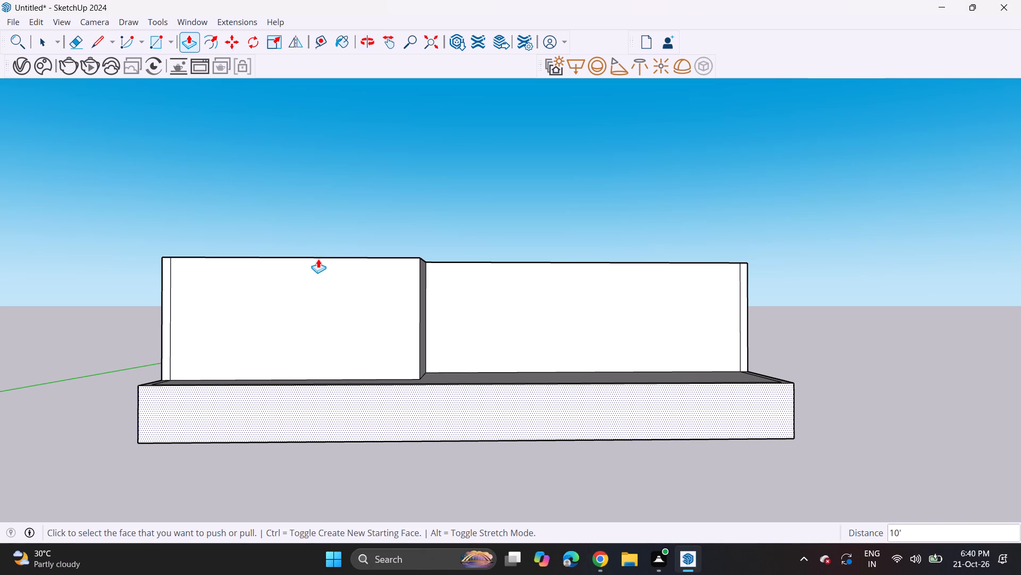
pyautogui.scroll(-7, 318, 259)
pyautogui.moveTo(235, 287); pyautogui.dragTo(327, 417, button='middle')
pyautogui.middleClick(254, 367)
pyautogui.scroll(4, 254, 367)
pyautogui.moveTo(218, 369); pyautogui.dragTo(323, 359, button='middle')
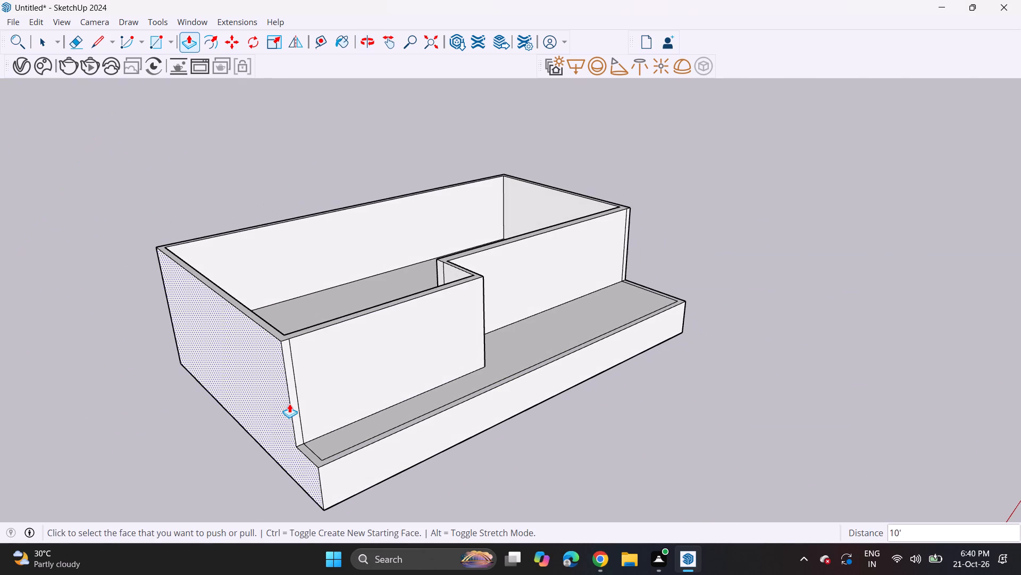
pyautogui.click(266, 429)
pyautogui.click(249, 417)
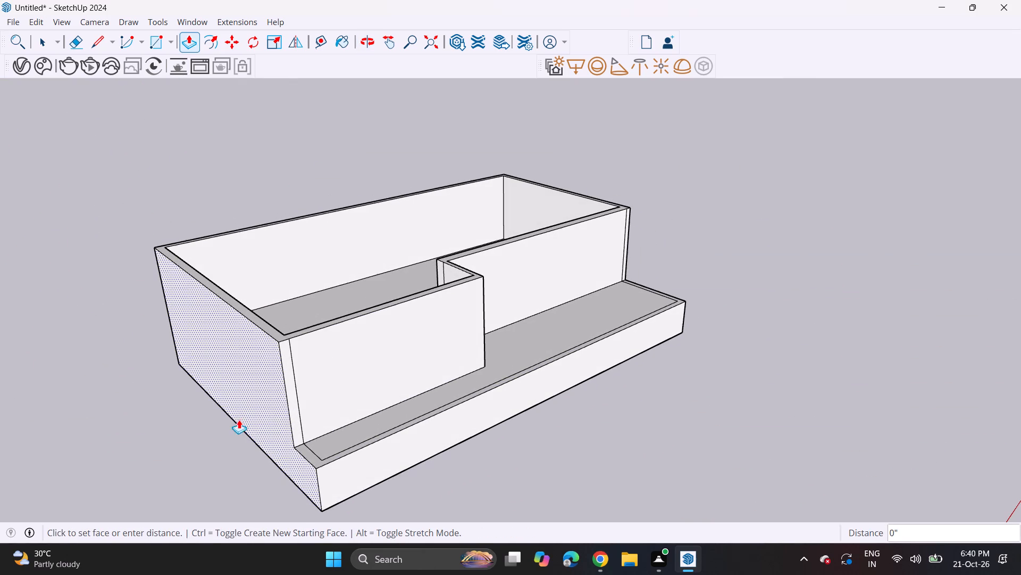
pyautogui.click(181, 440)
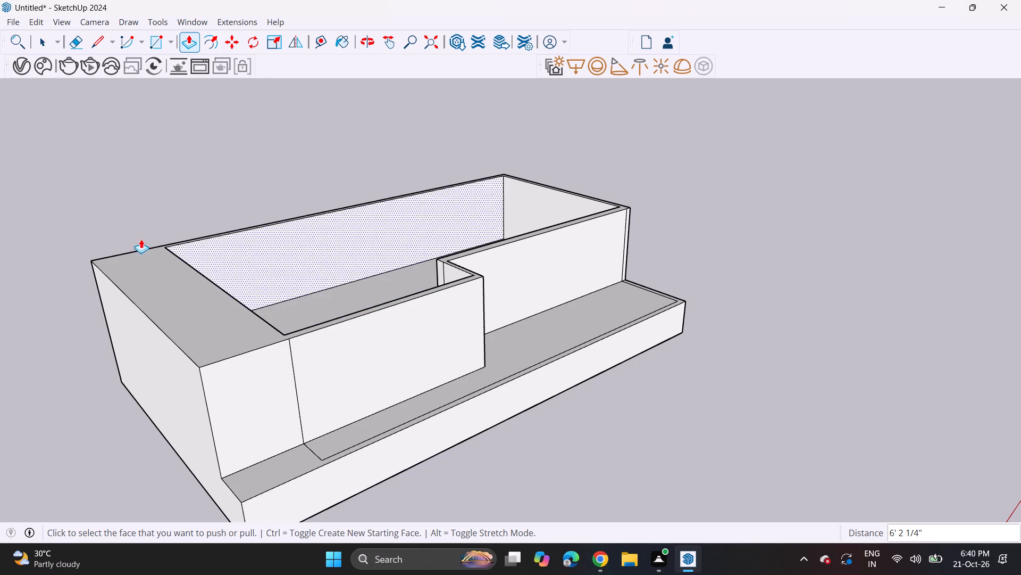
# Push the inner face of the thickened side wall outward about 6' 4" to make it a thin wall.
pyautogui.moveTo(279, 273); pyautogui.dragTo(97, 325, button='middle')
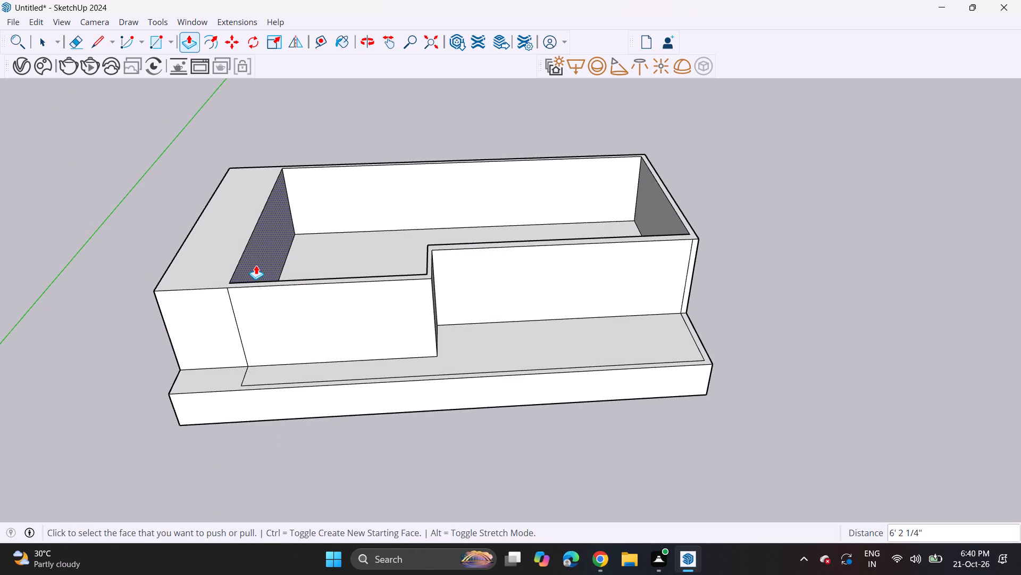
pyautogui.click(256, 265)
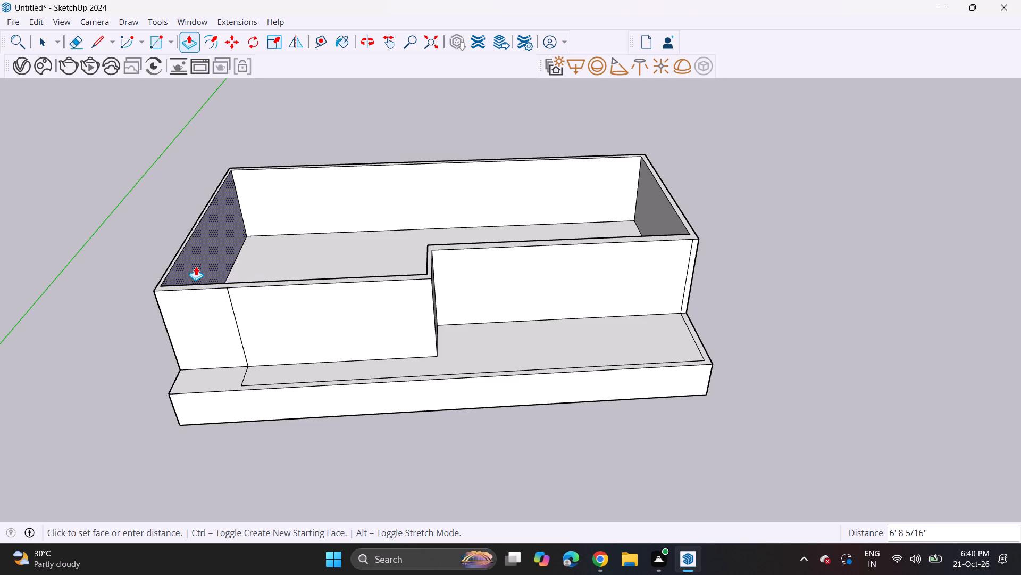
pyautogui.click(199, 264)
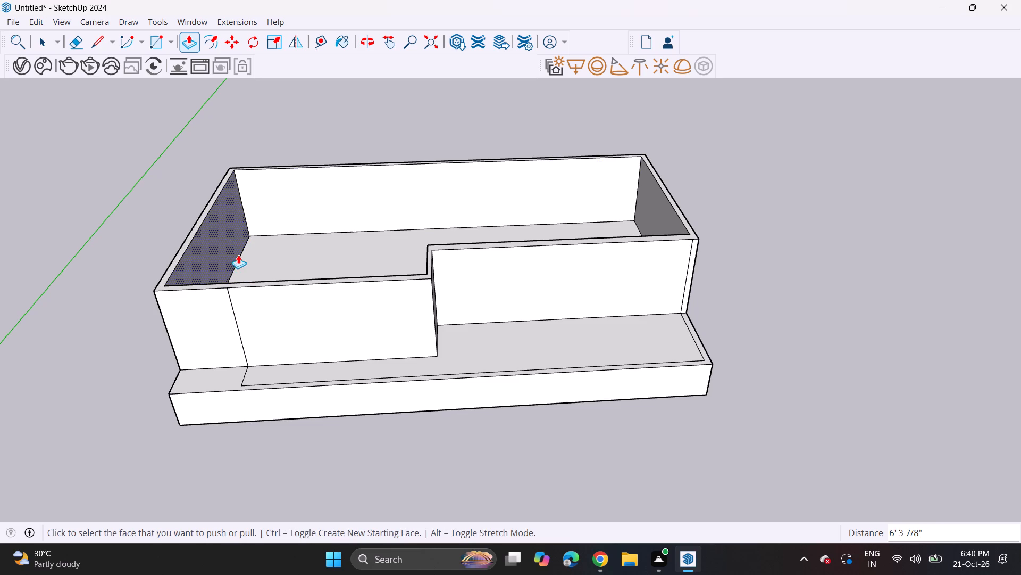
pyautogui.press('space')
# Erase the leftover vertical edge on the projecting front wall and the short inset edge on the plinth top below it.
pyautogui.click(247, 359)
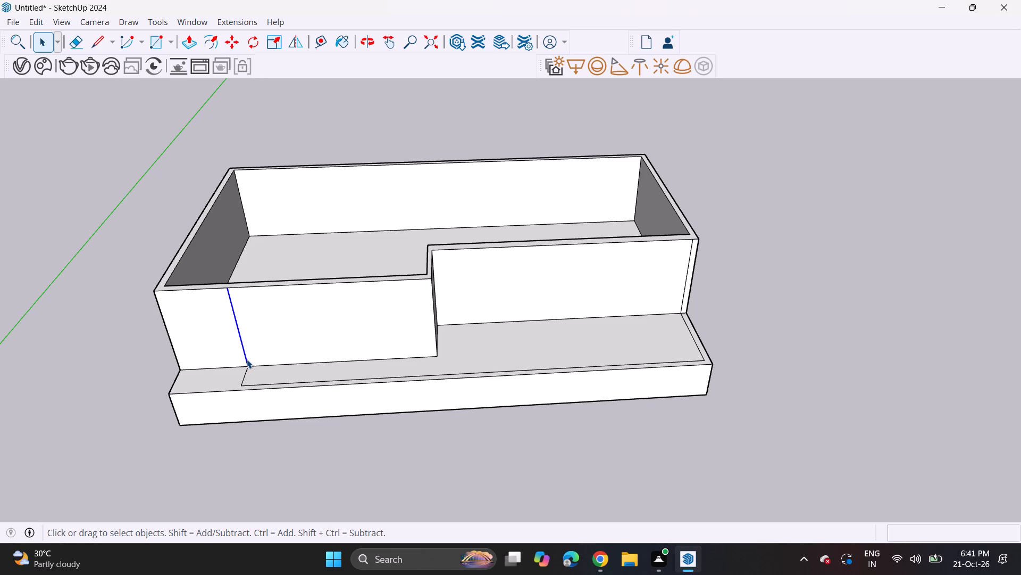
pyautogui.rightClick(247, 359)
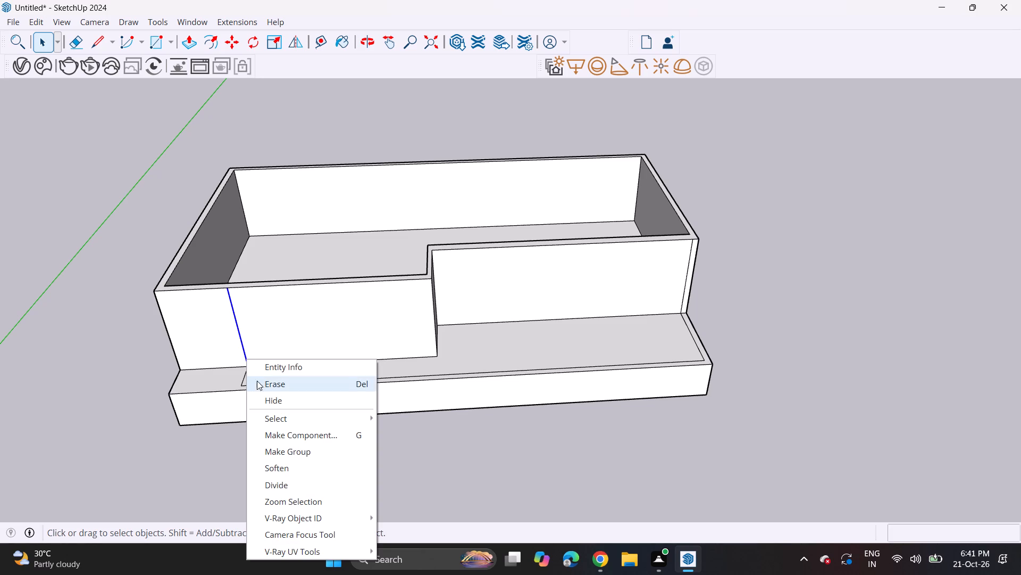
pyautogui.click(265, 386)
pyautogui.click(244, 373)
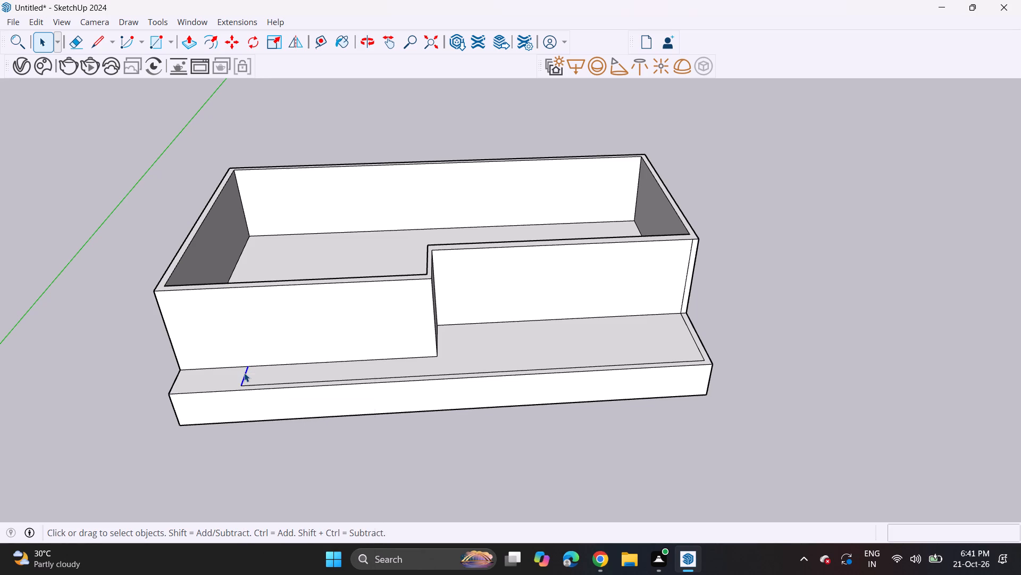
pyautogui.rightClick(244, 373)
pyautogui.click(267, 404)
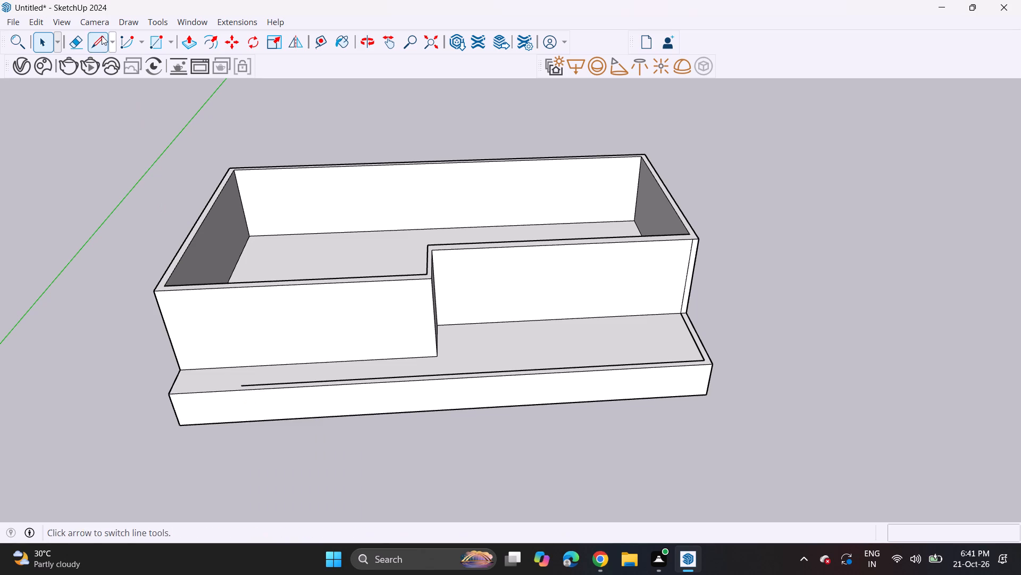
# Extend the plinth's front inset line about 7' to the side edge and draw a short line from it back to the wall.
pyautogui.click(93, 44)
pyautogui.click(247, 383)
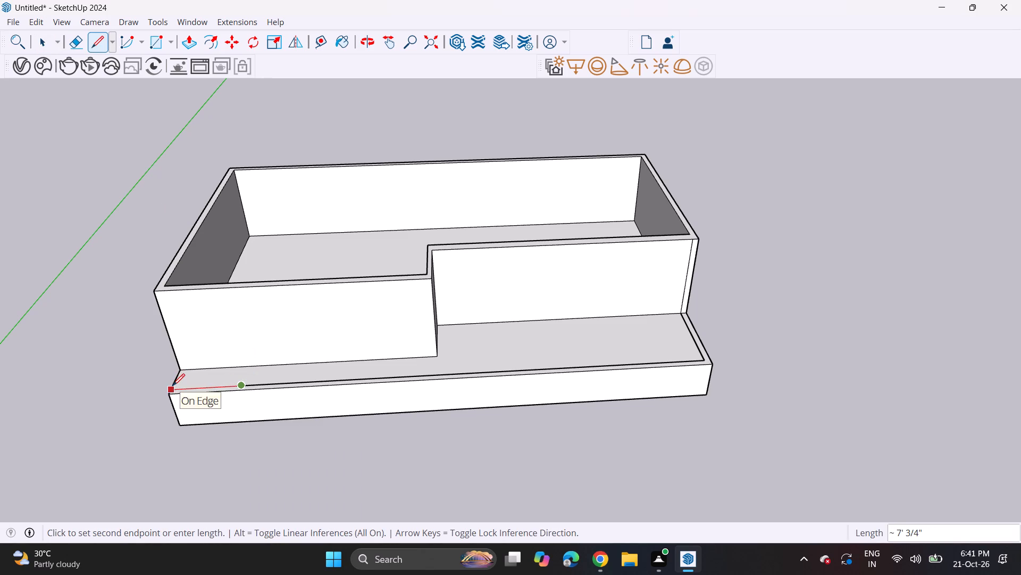
pyautogui.click(173, 385)
pyautogui.scroll(5, 179, 390)
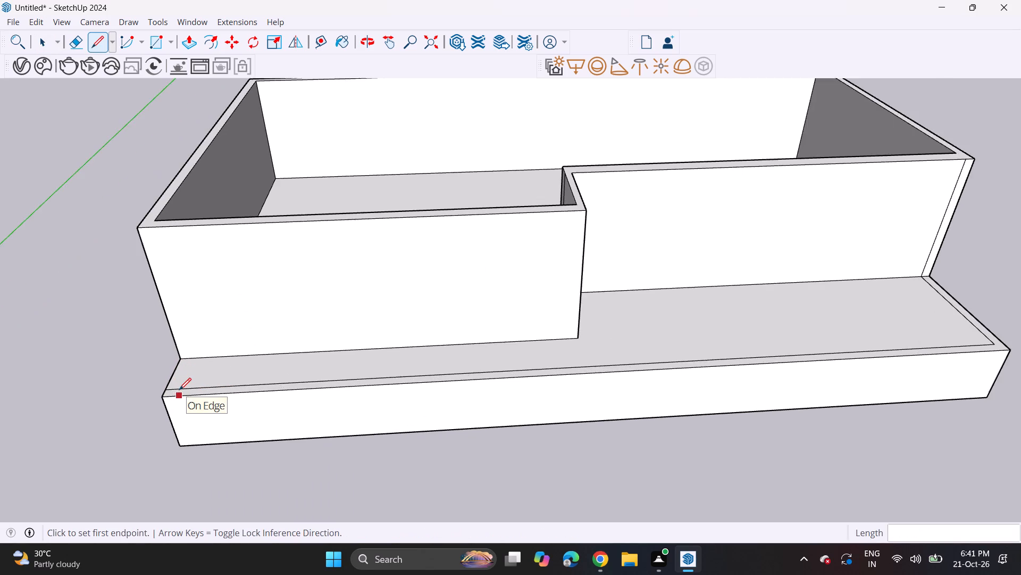
pyautogui.scroll(4, 179, 390)
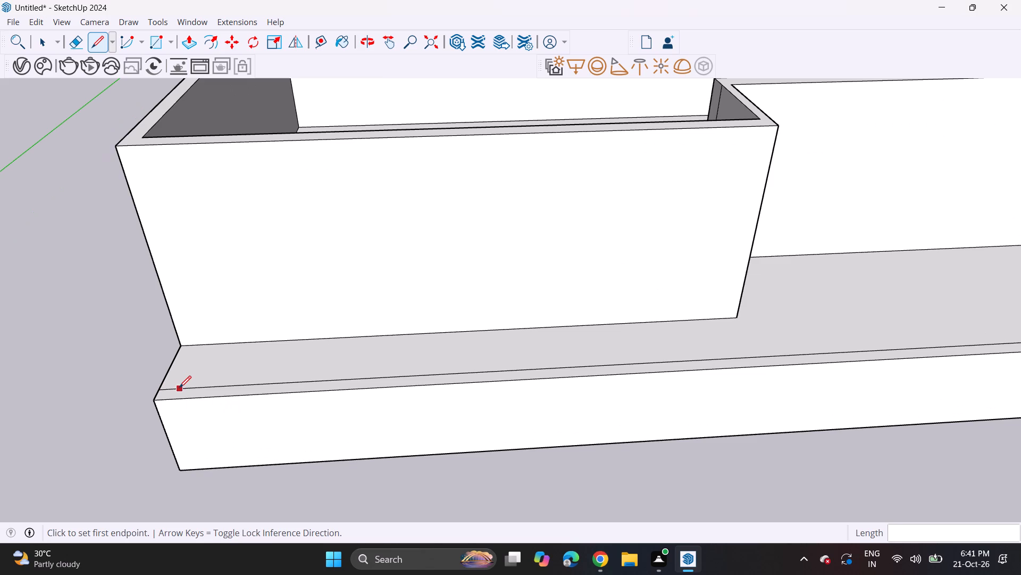
pyautogui.click(179, 388)
pyautogui.click(205, 341)
pyautogui.scroll(-6, 153, 311)
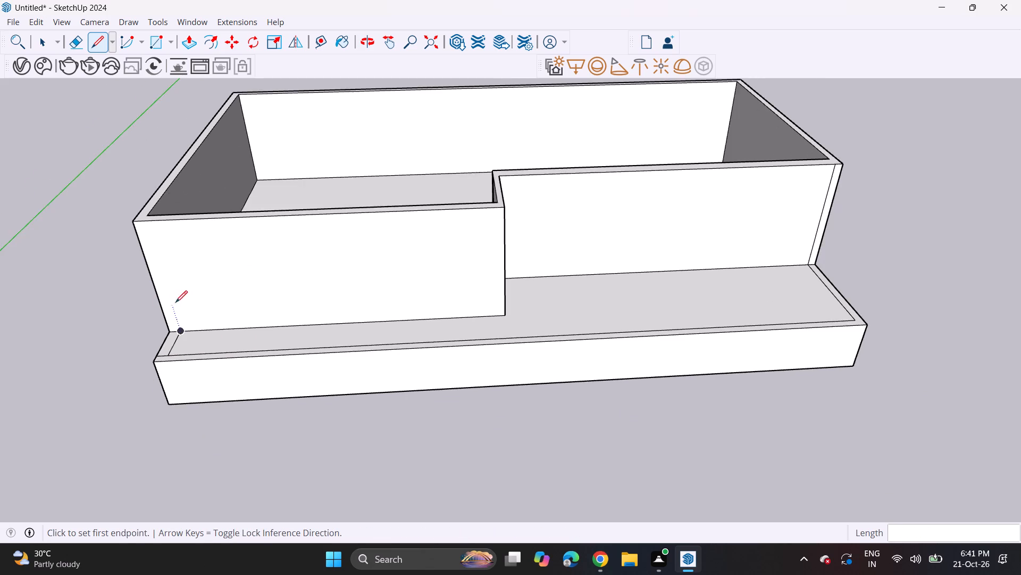
pyautogui.scroll(-4, 186, 316)
pyautogui.moveTo(223, 316); pyautogui.dragTo(188, 314, button='middle')
pyautogui.press('space')
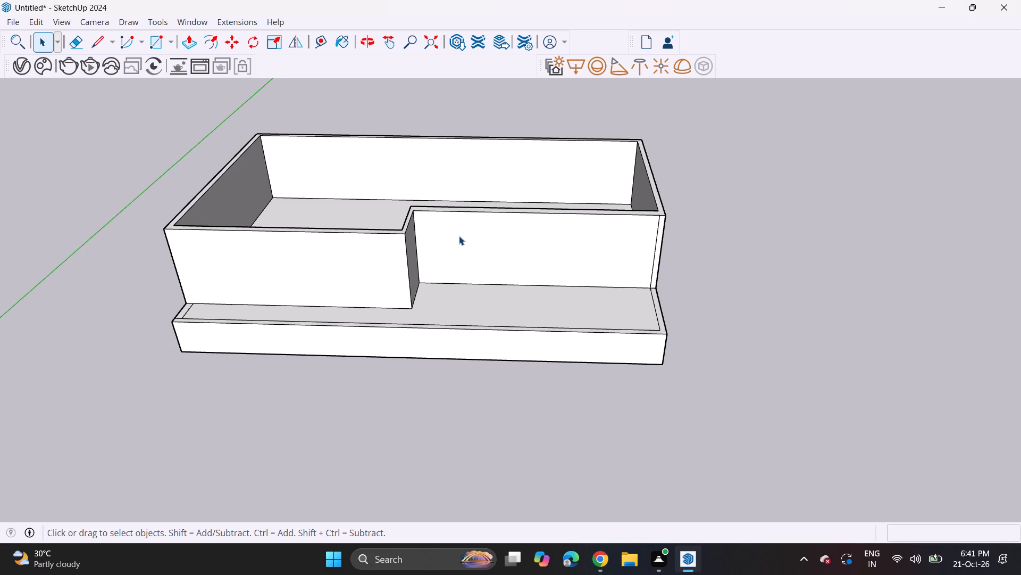
# Draw a 6" high upright rotated rectangle along the full length of the rear wall's top outer edge.
pyautogui.scroll(-3, 462, 311)
pyautogui.moveTo(440, 240); pyautogui.dragTo(480, 336, button='middle')
pyautogui.moveTo(472, 349); pyautogui.dragTo(427, 318, button='middle')
pyautogui.scroll(3, 443, 398)
pyautogui.moveTo(425, 415); pyautogui.dragTo(480, 402, button='middle')
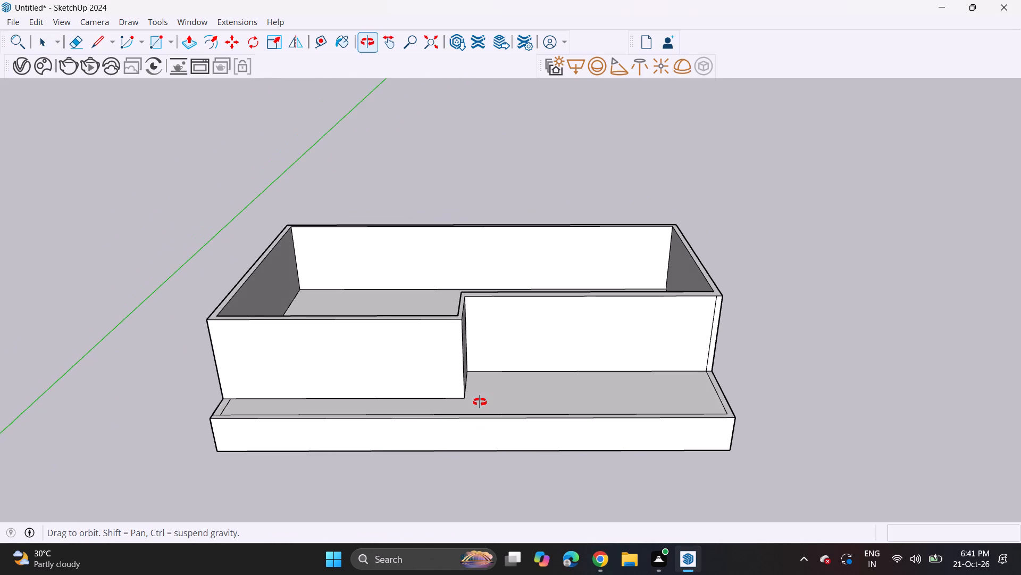
pyautogui.moveTo(480, 402); pyautogui.dragTo(487, 391, button='middle')
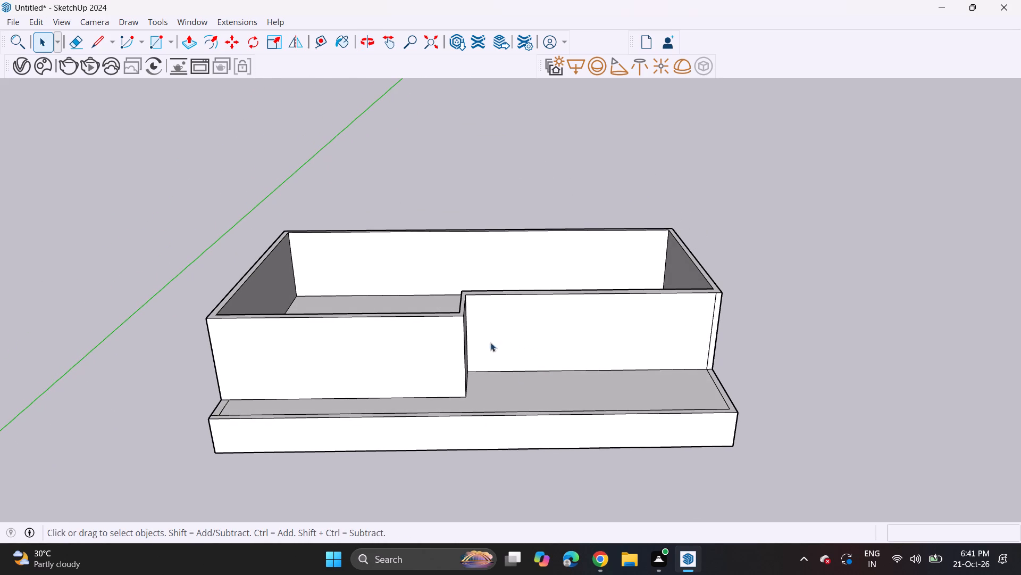
pyautogui.scroll(1, 130, 250)
pyautogui.moveTo(130, 250); pyautogui.dragTo(197, 372, button='middle')
pyautogui.moveTo(341, 315); pyautogui.dragTo(215, 279, button='middle')
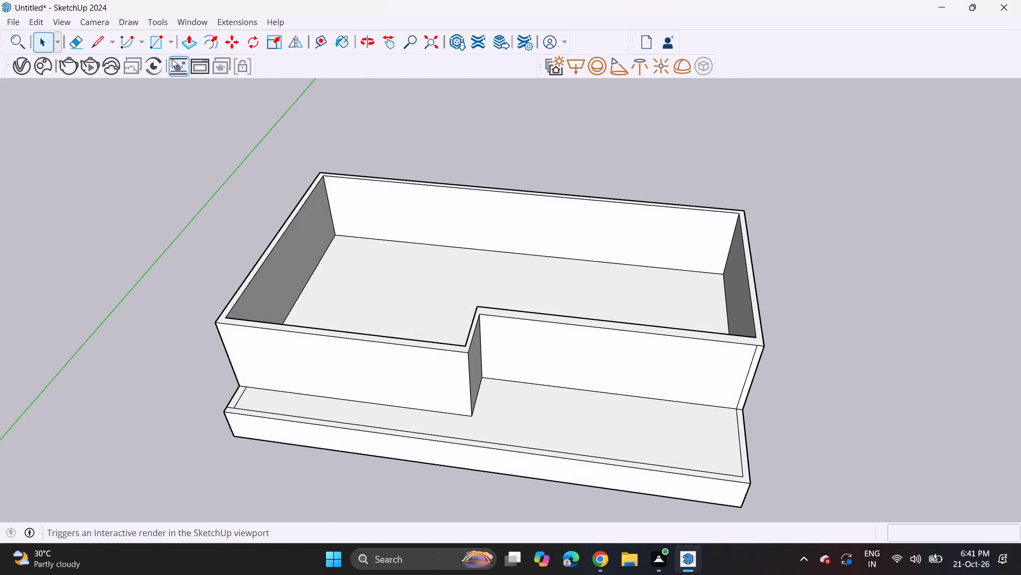
pyautogui.click(166, 37)
pyautogui.click(172, 43)
pyautogui.click(168, 80)
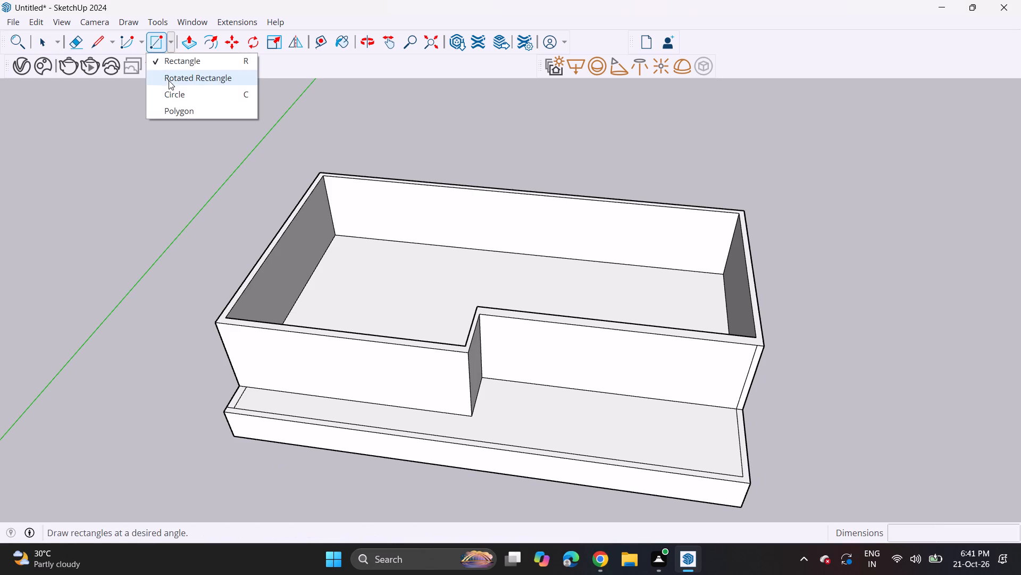
pyautogui.moveTo(239, 149); pyautogui.dragTo(252, 185, button='middle')
pyautogui.click(305, 161)
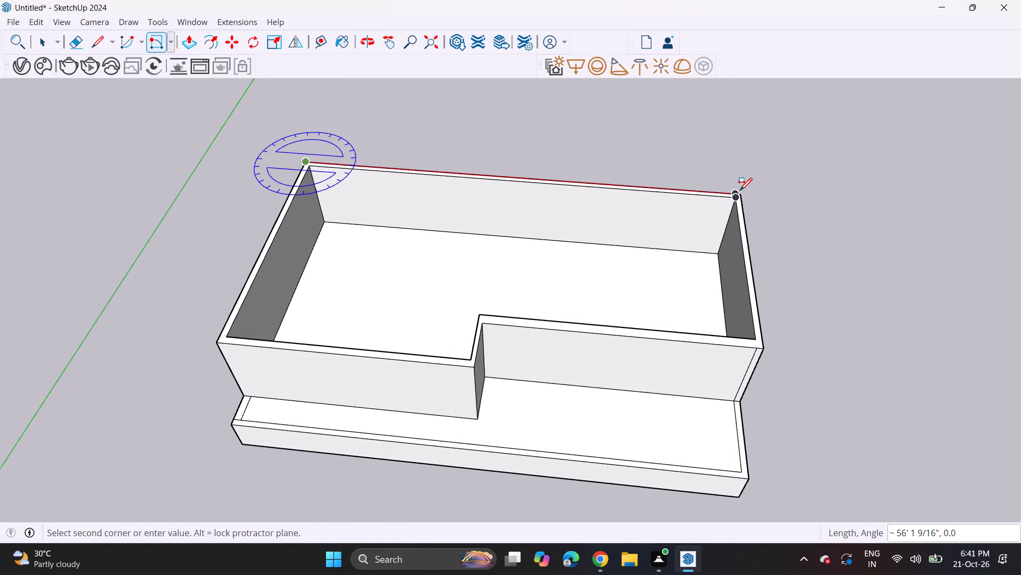
pyautogui.moveTo(730, 192); pyautogui.dragTo(329, 111, button='middle')
pyautogui.scroll(4, 715, 387)
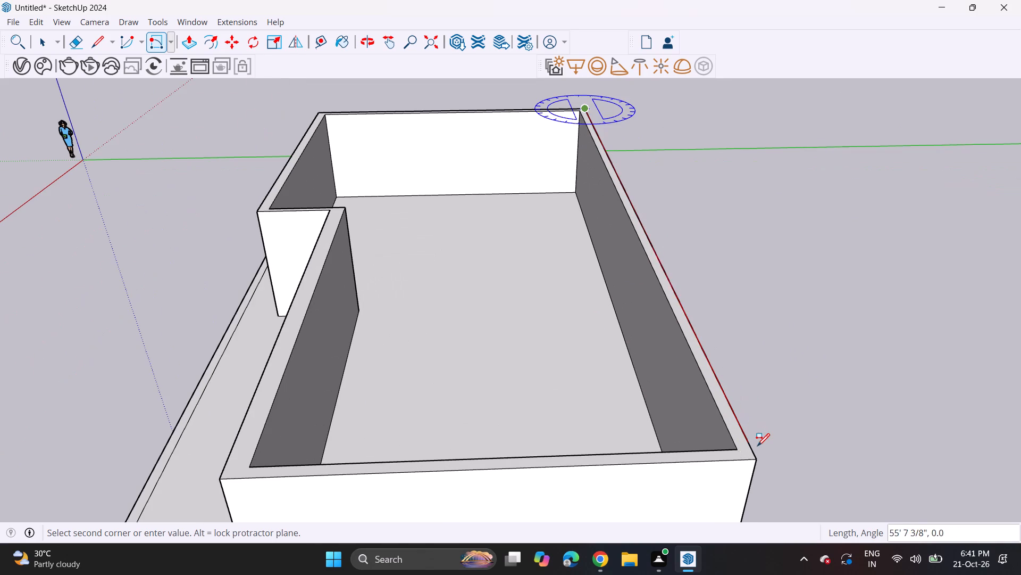
pyautogui.click(758, 462)
pyautogui.press('6')
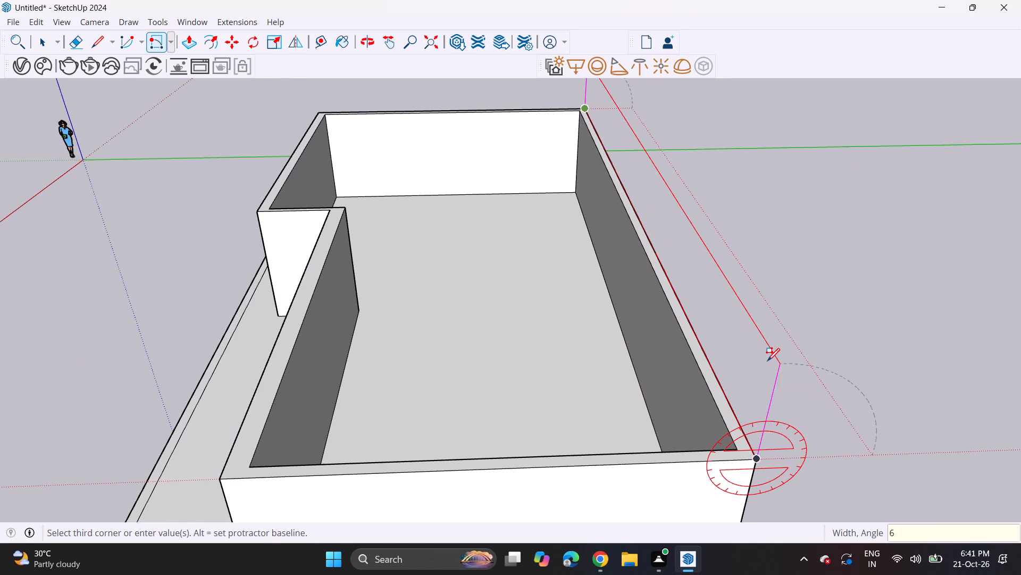
pyautogui.press('Return')
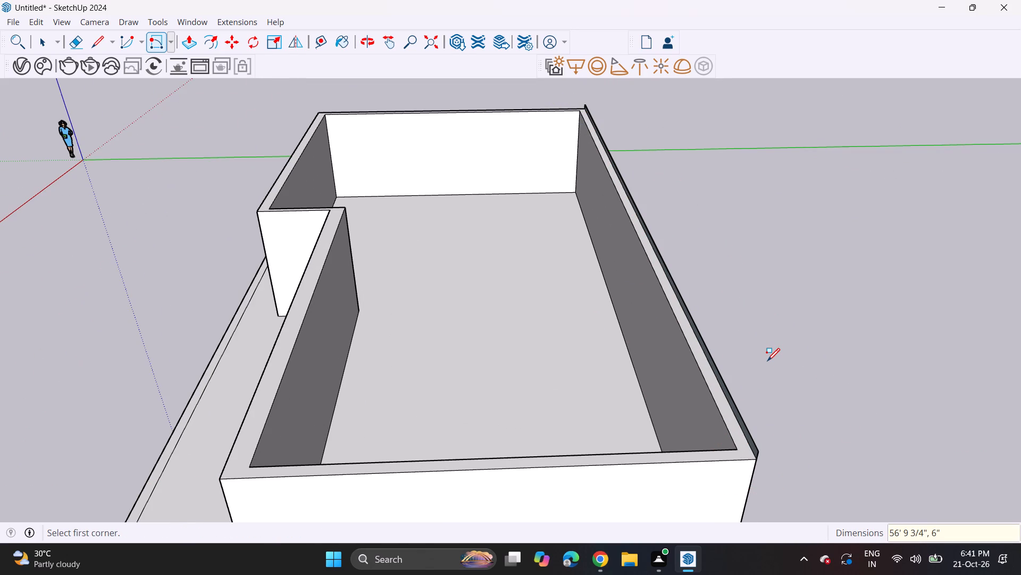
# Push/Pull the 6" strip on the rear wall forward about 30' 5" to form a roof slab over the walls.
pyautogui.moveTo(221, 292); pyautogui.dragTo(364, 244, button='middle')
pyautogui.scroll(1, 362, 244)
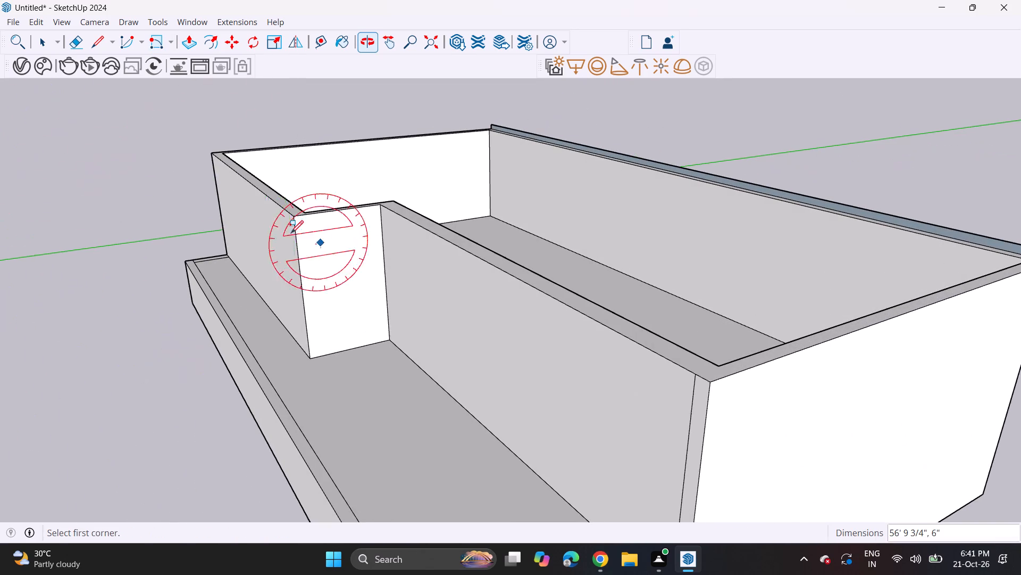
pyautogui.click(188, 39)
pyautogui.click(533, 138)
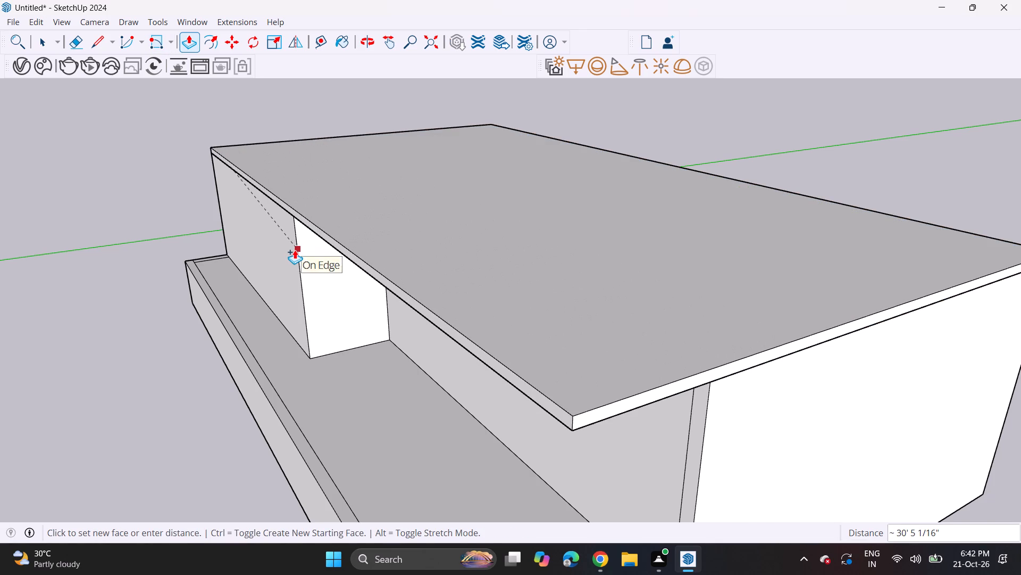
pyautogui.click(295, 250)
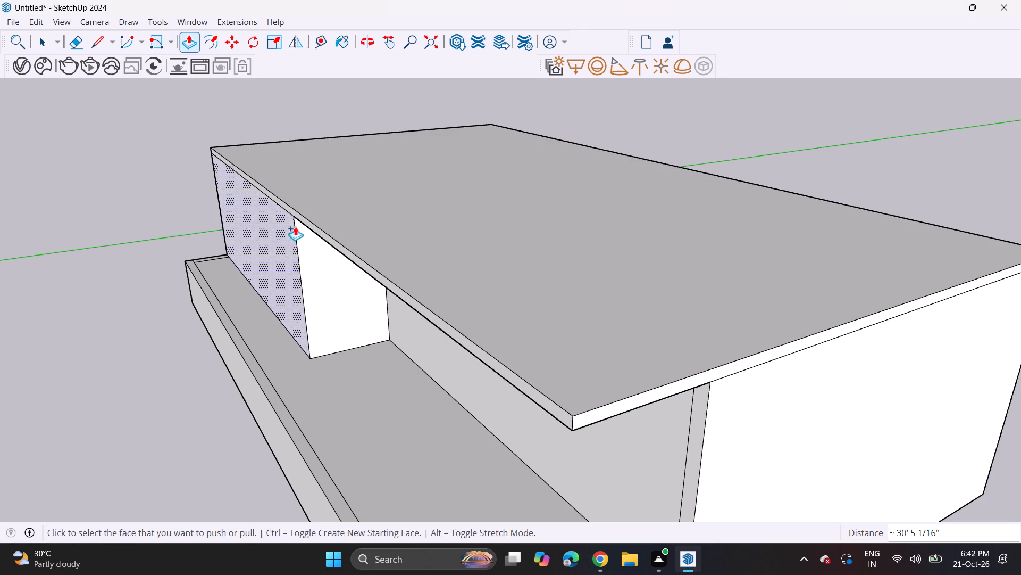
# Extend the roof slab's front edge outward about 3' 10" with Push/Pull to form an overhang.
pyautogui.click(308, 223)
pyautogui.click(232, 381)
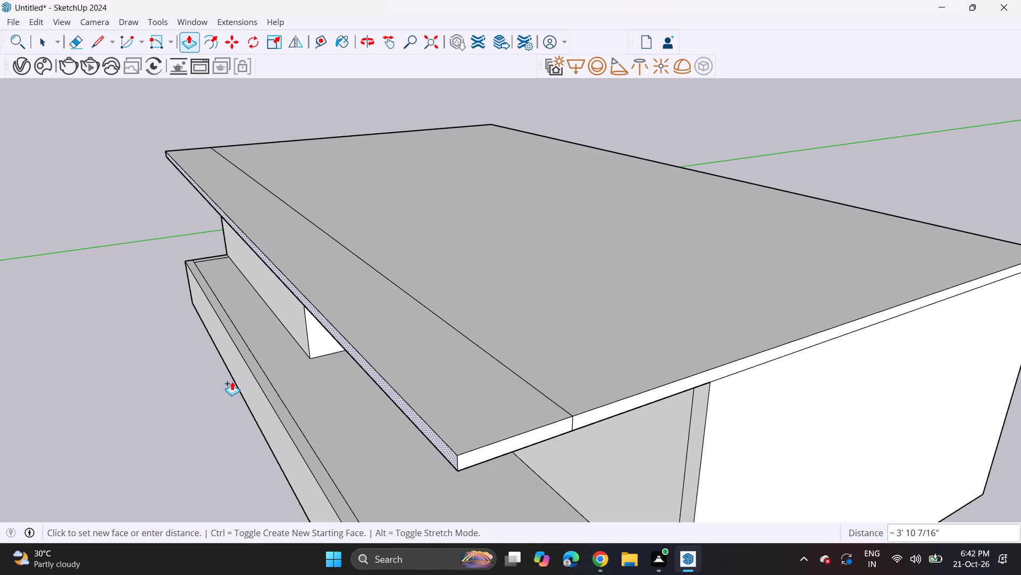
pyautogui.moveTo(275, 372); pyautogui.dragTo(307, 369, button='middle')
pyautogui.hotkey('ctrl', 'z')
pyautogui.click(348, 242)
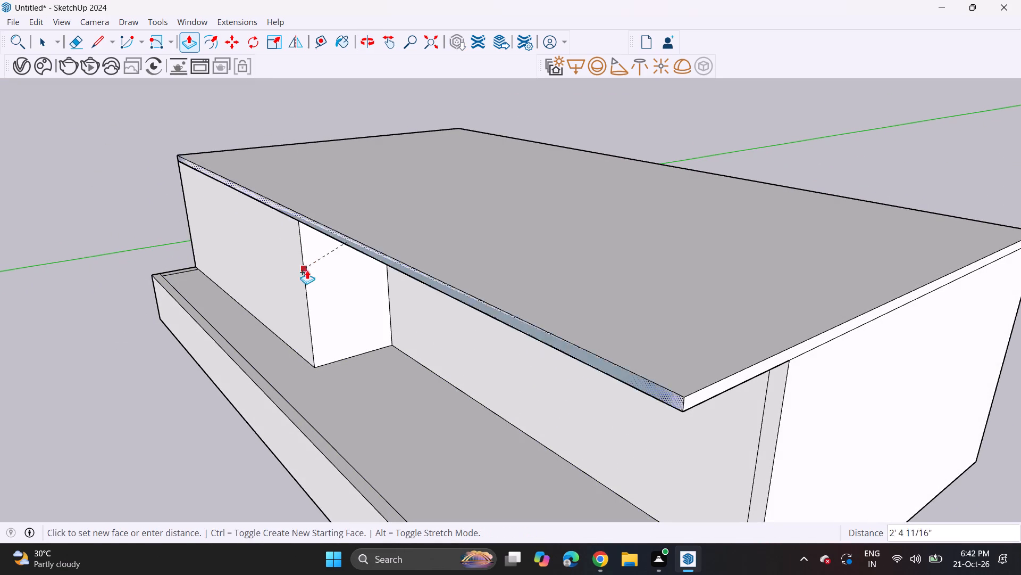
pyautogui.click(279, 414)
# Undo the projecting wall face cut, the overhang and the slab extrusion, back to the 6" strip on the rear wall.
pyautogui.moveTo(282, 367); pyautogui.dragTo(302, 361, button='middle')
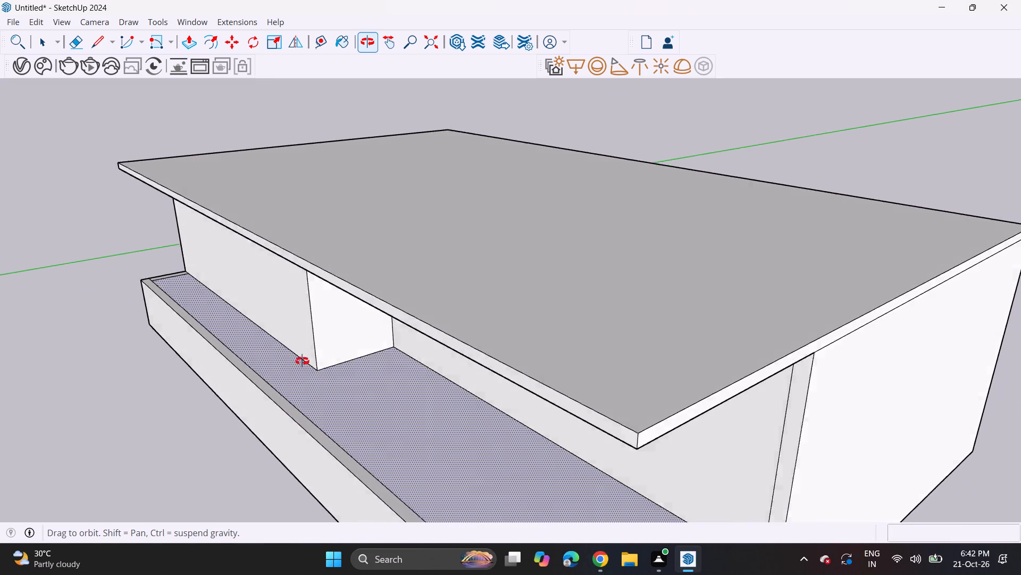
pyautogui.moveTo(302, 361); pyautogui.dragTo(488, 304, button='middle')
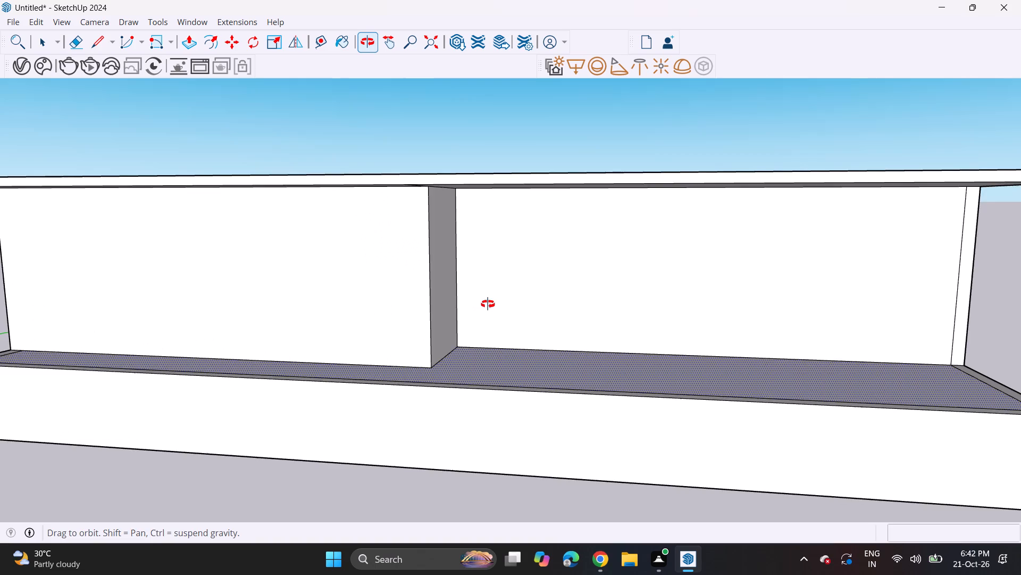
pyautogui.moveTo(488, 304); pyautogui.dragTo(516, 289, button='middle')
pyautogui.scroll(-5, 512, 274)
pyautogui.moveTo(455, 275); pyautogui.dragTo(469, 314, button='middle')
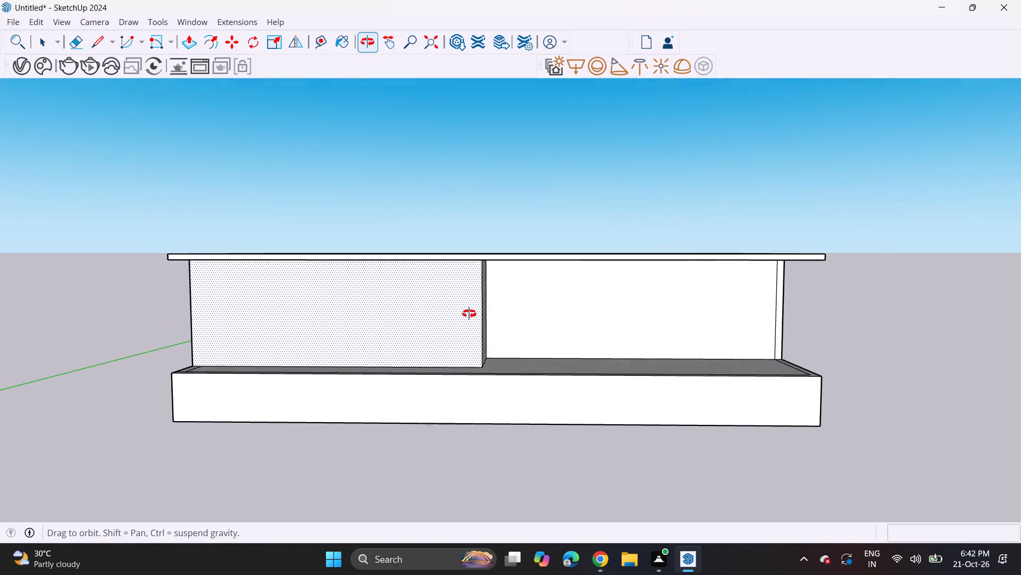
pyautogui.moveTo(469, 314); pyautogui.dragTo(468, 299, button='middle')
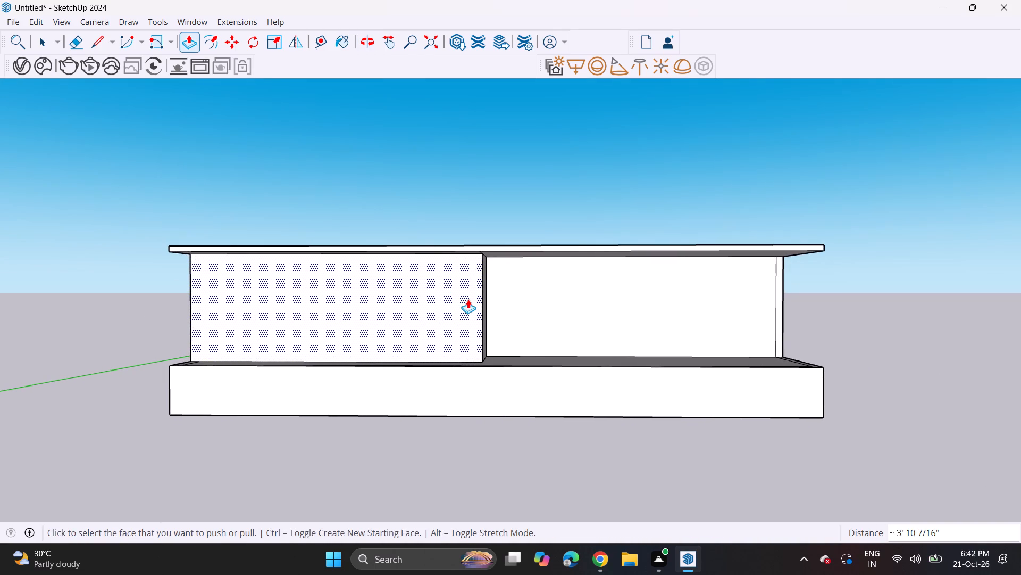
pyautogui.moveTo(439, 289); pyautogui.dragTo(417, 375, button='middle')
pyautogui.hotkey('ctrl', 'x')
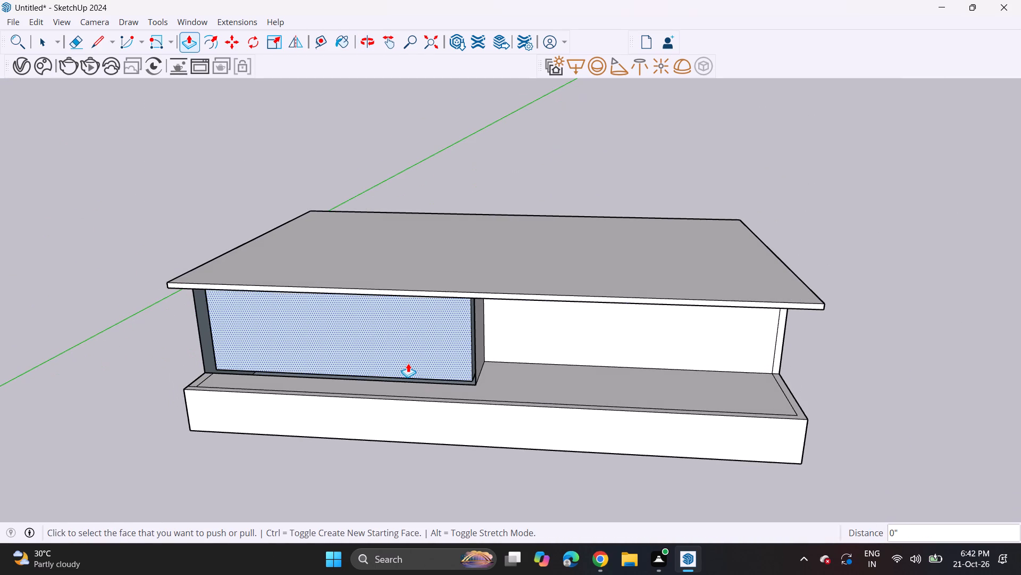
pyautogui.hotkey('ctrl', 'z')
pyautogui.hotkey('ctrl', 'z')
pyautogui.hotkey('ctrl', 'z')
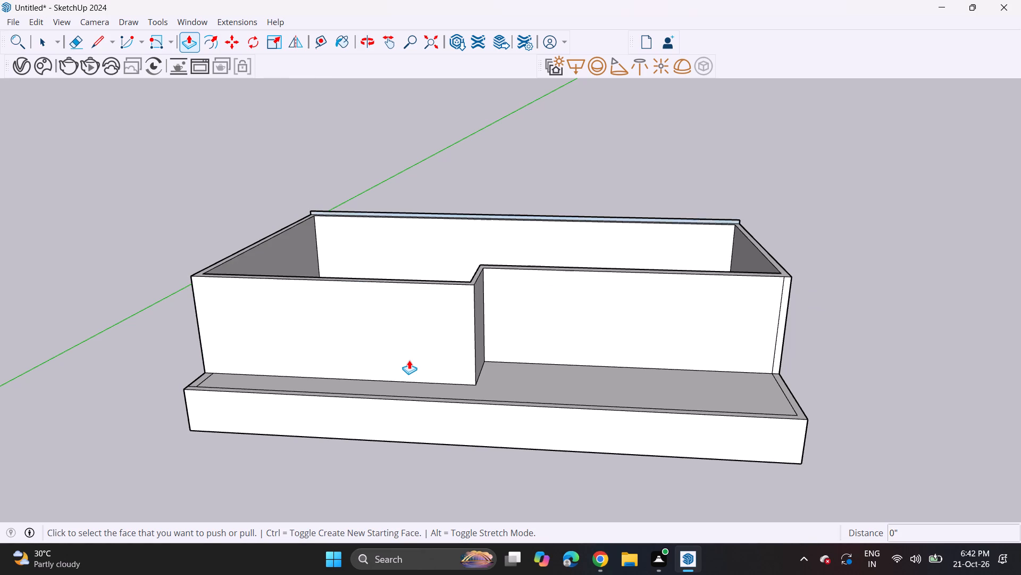
# Draw a rectangle about 20' 1" by 9' 9" on the projecting front wall, starting from its base edge.
pyautogui.moveTo(361, 262); pyautogui.dragTo(405, 301, button='middle')
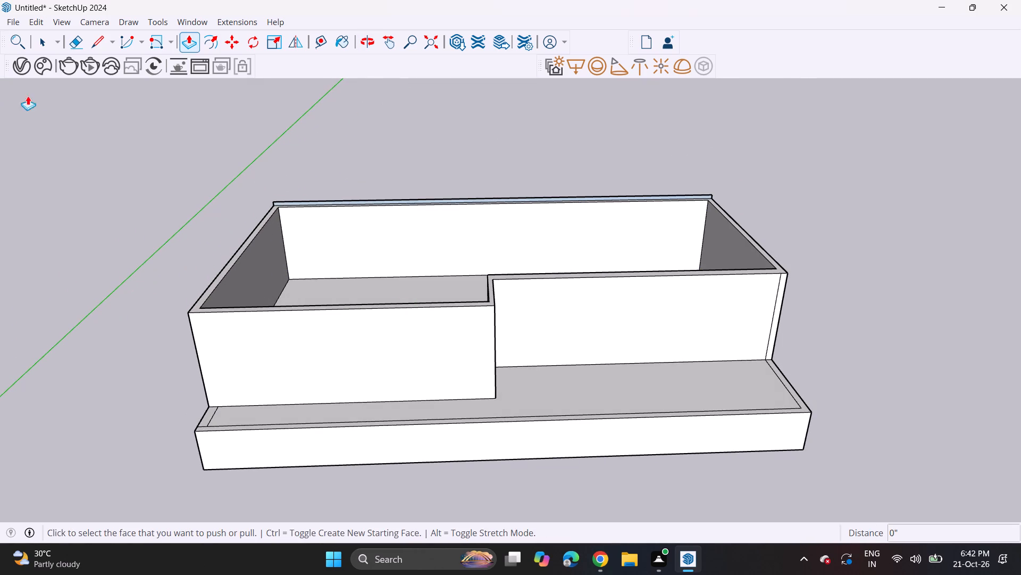
pyautogui.click(170, 43)
pyautogui.click(171, 61)
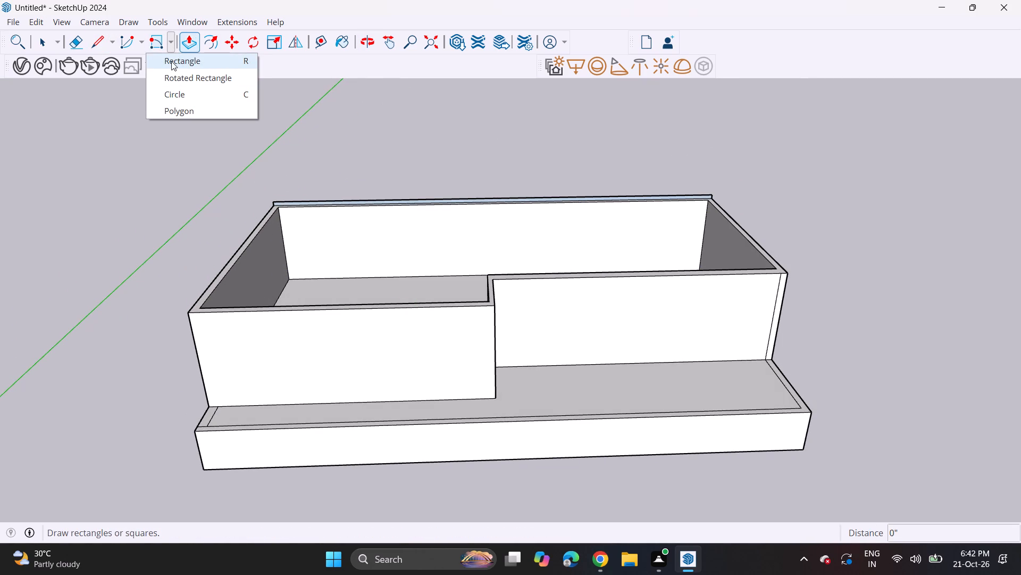
pyautogui.scroll(8, 210, 319)
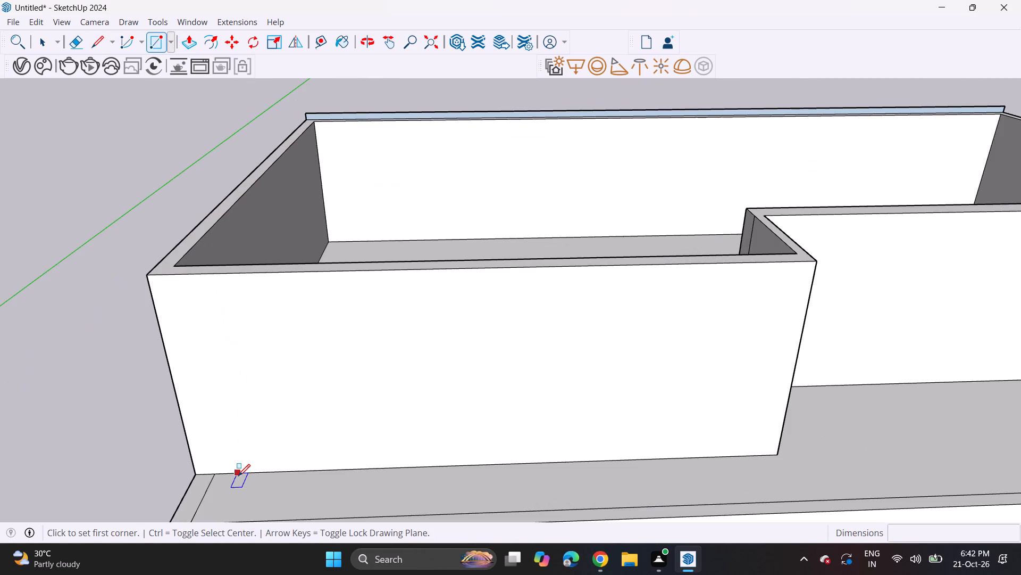
pyautogui.click(236, 476)
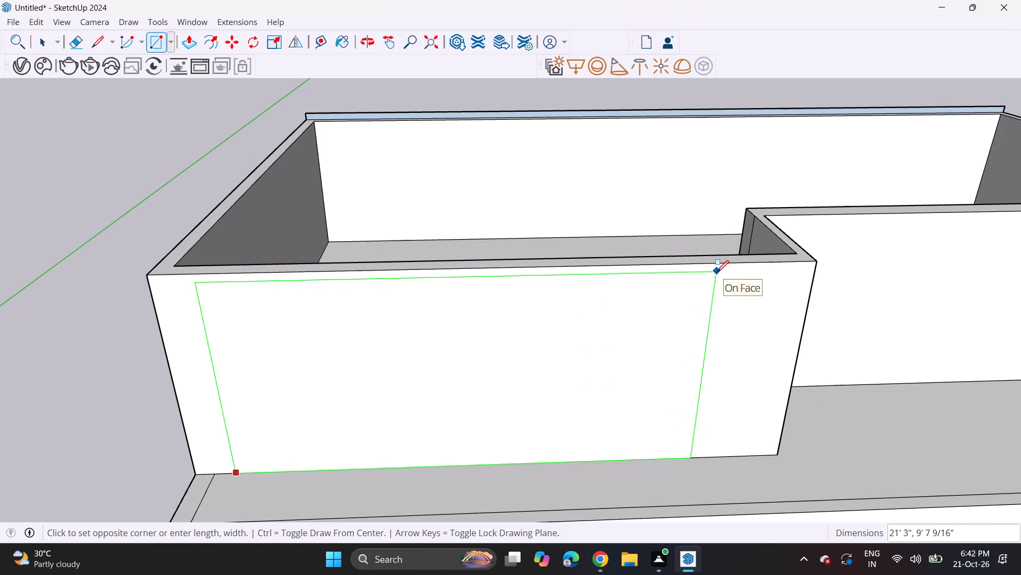
pyautogui.press('Escape')
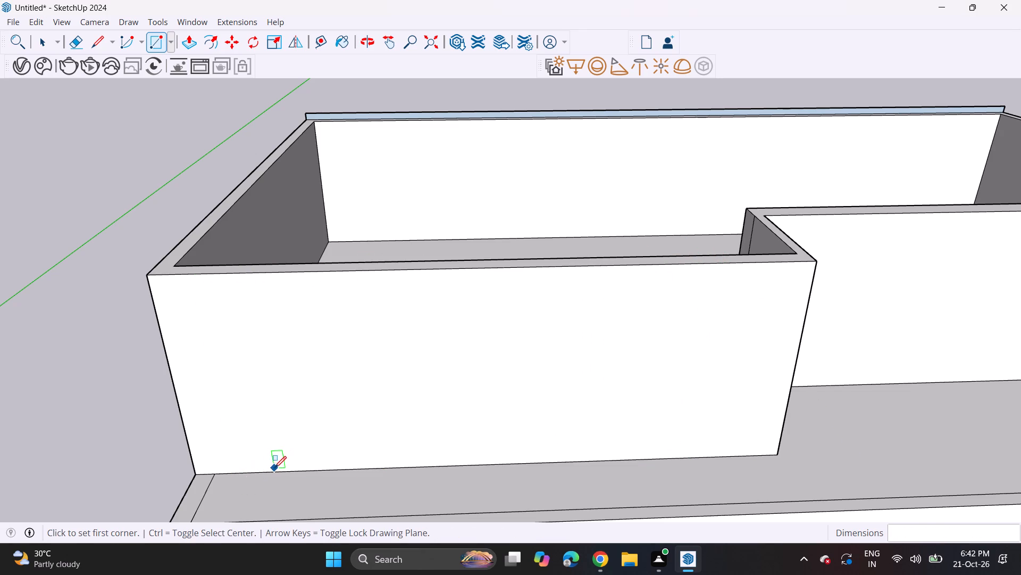
pyautogui.click(272, 470)
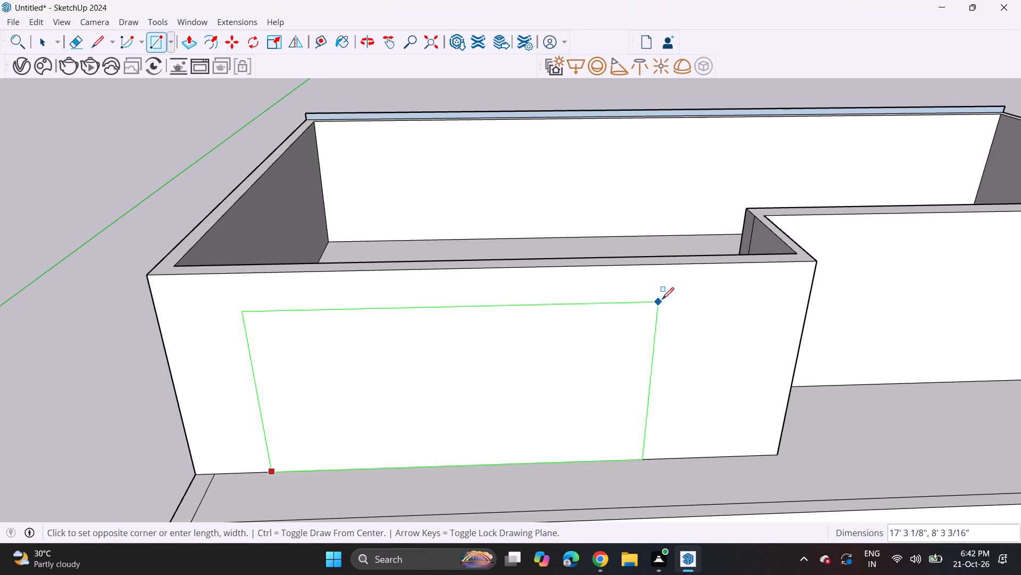
pyautogui.click(729, 269)
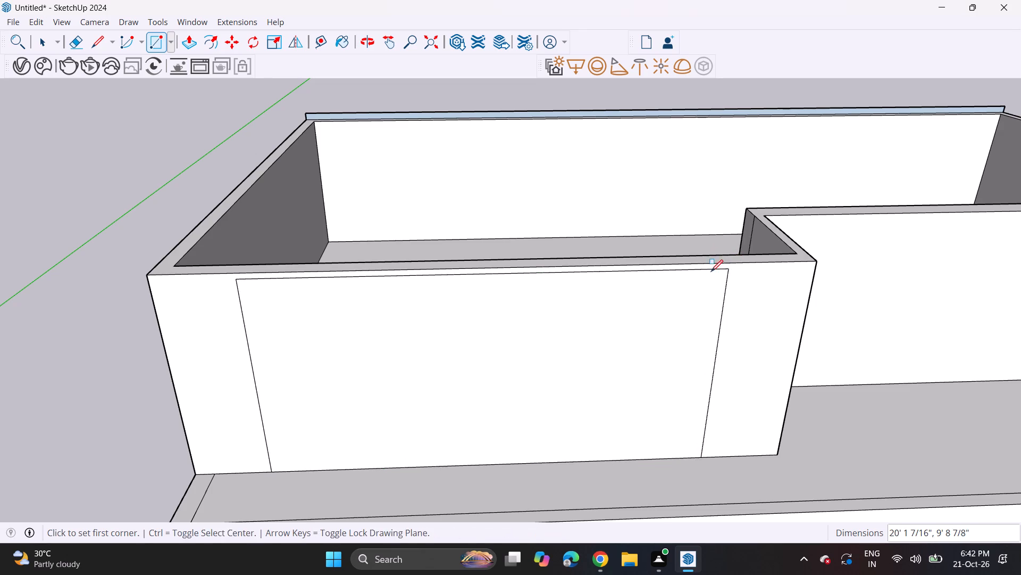
# Push the rectangle on the projecting front wall inward about 10" to cut a wide opening through it.
pyautogui.moveTo(654, 224); pyautogui.dragTo(629, 246, button='middle')
pyautogui.moveTo(183, 45); pyautogui.dragTo(188, 48)
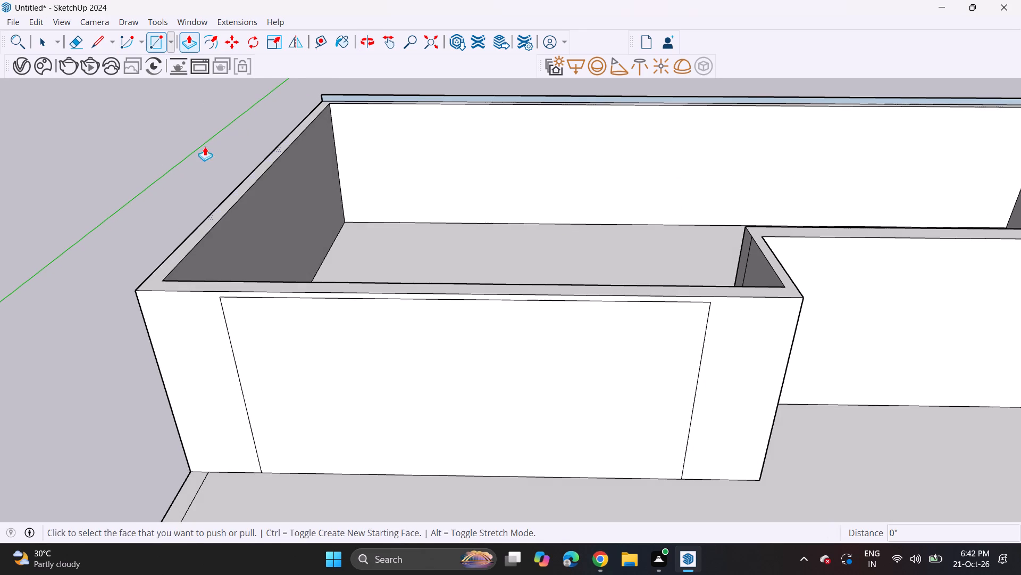
pyautogui.click(318, 384)
pyautogui.click(380, 280)
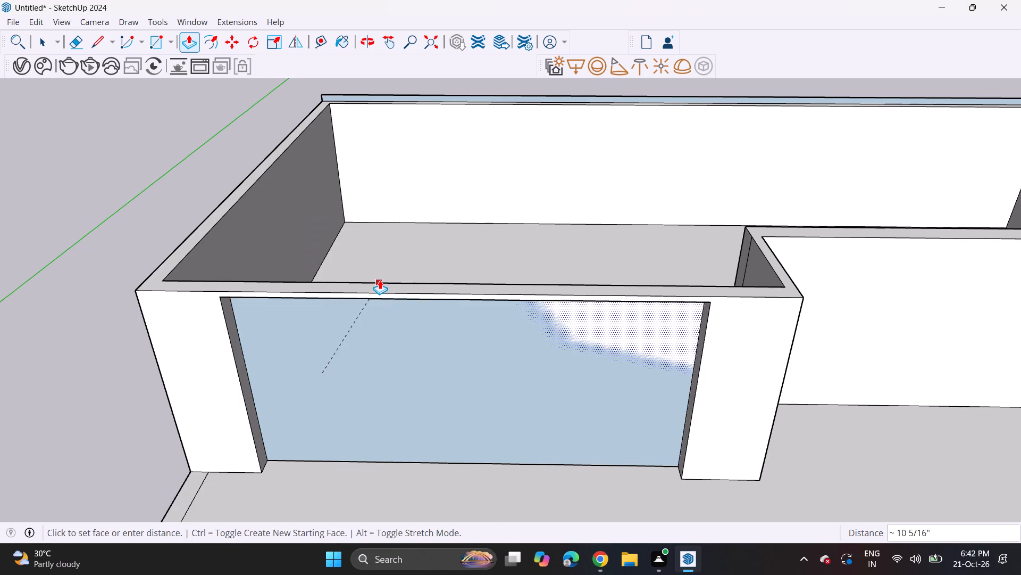
# Draw a rectangle about 6' wide and 10' high on the recessed front wall, near its inner corner with the projecting section.
pyautogui.scroll(-4, 442, 335)
pyautogui.moveTo(455, 359); pyautogui.dragTo(450, 200, button='middle')
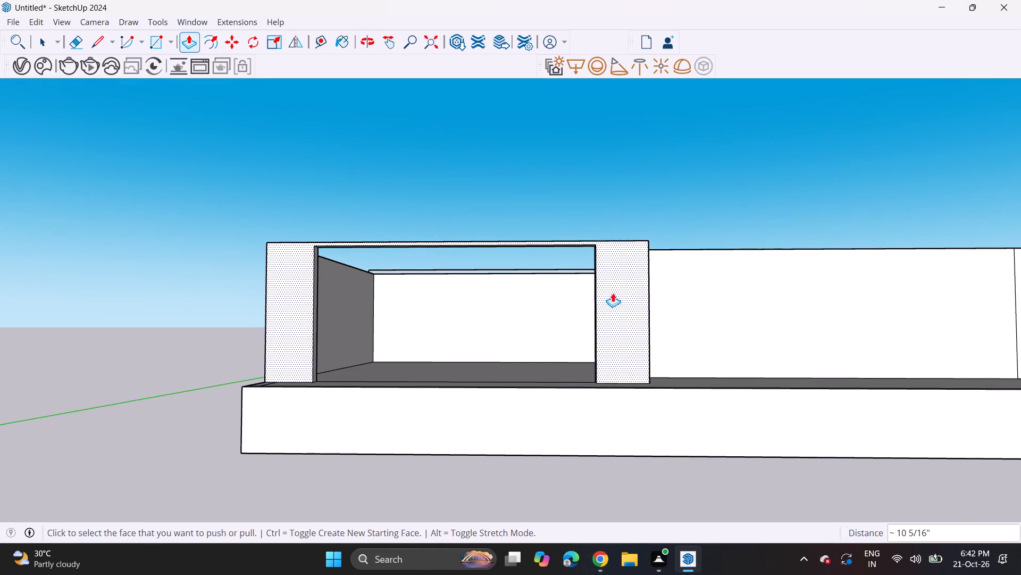
pyautogui.keyDown('shift'); pyautogui.moveTo(613, 293); pyautogui.dragTo(322, 276, button='middle'); pyautogui.keyUp('shift')
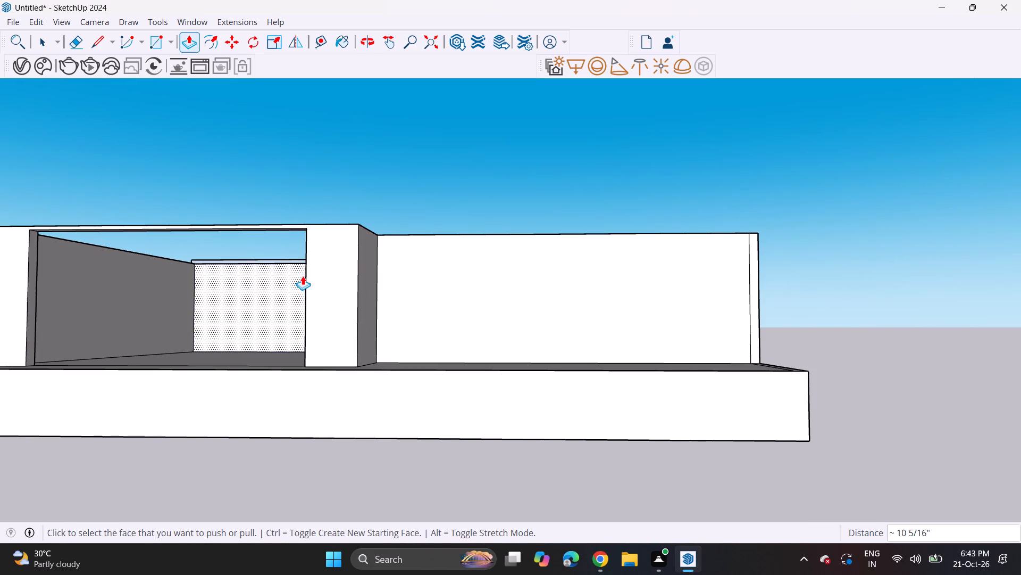
pyautogui.moveTo(388, 235); pyautogui.dragTo(409, 366, button='middle')
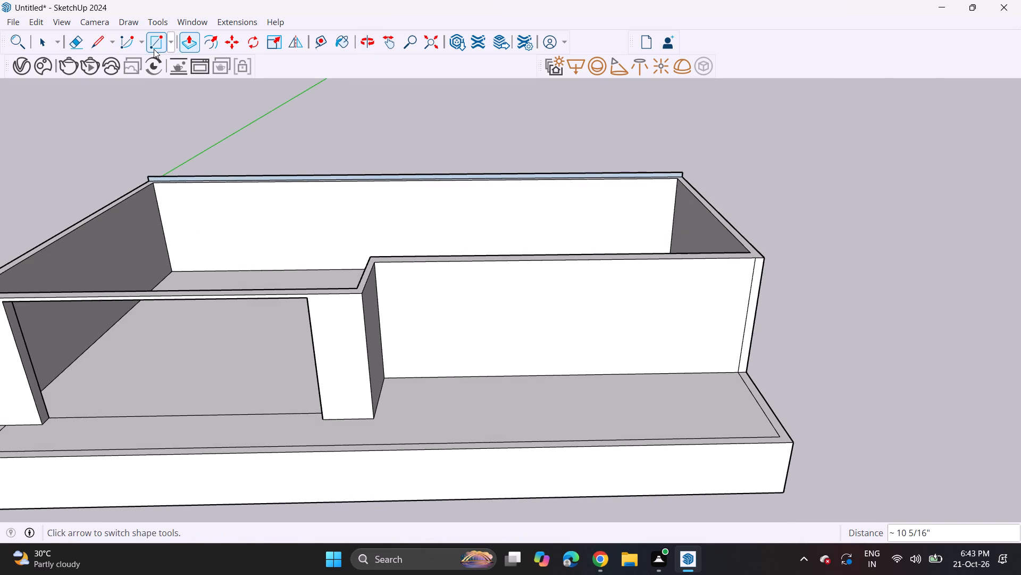
pyautogui.click(154, 49)
pyautogui.click(402, 380)
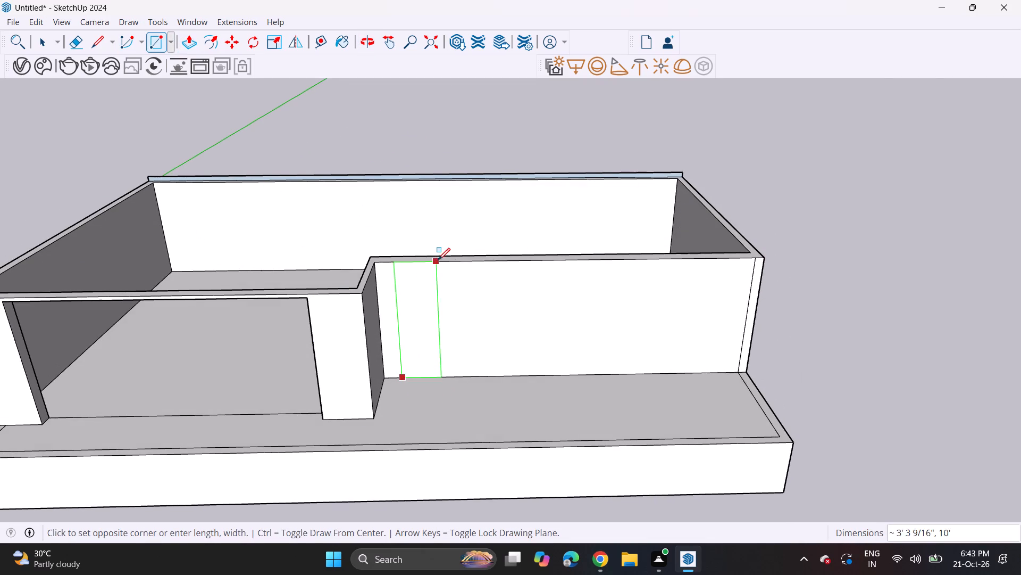
pyautogui.click(468, 264)
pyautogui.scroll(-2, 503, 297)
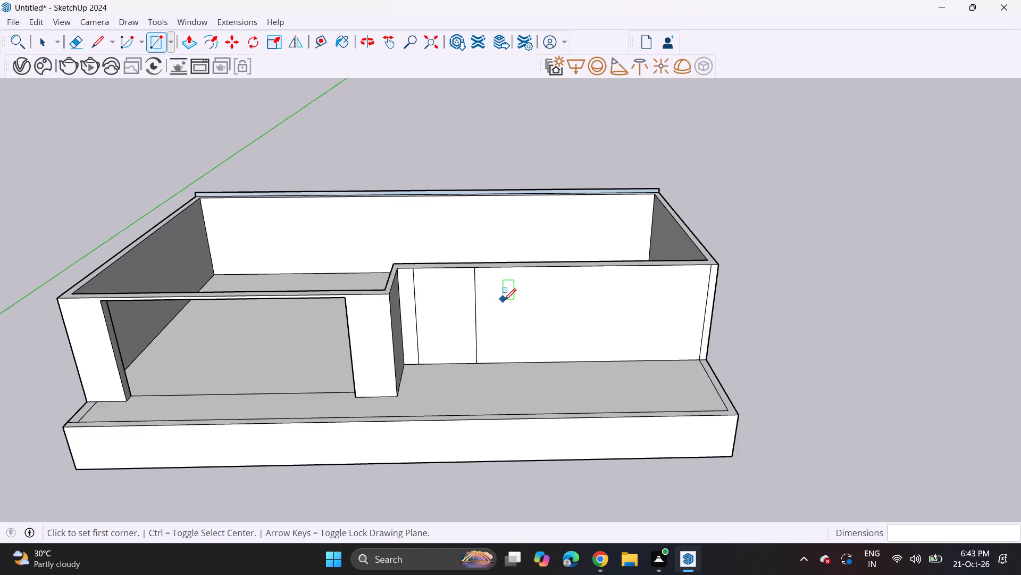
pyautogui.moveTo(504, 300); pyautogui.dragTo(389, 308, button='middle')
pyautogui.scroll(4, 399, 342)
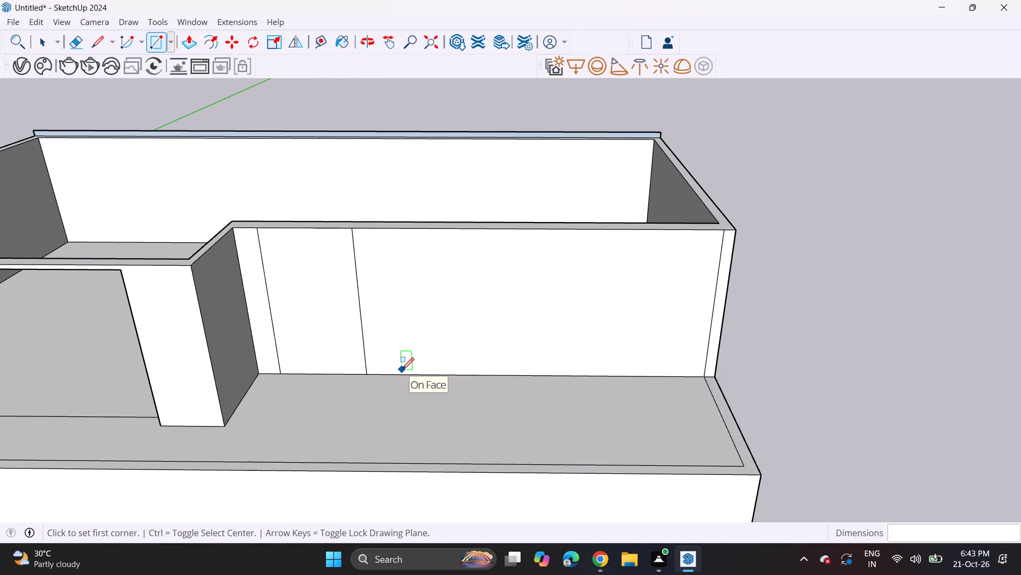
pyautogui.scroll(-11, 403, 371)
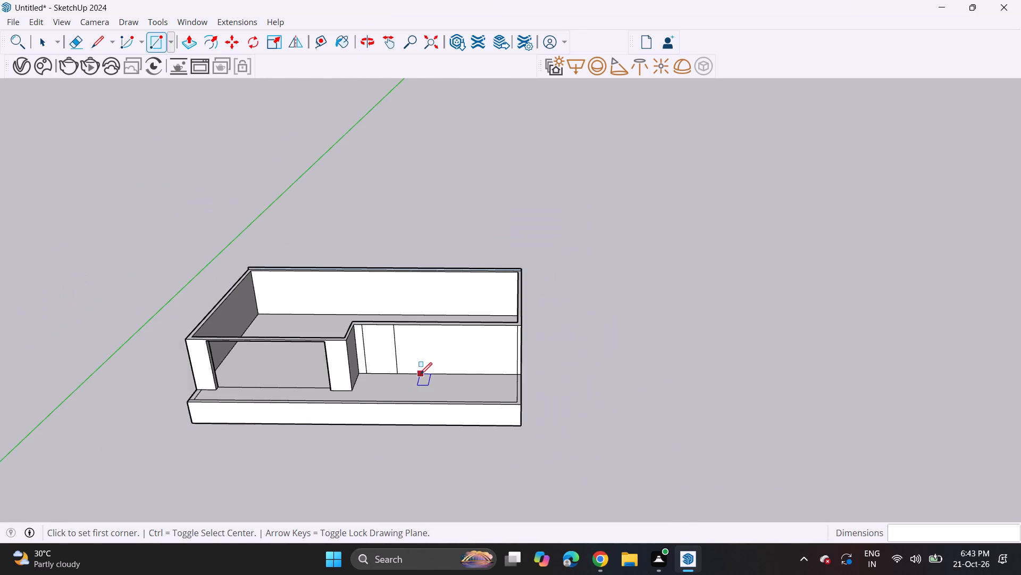
# Push/Pull the building's side end face, including the plinth, outward about 15' 10" to lengthen the building.
pyautogui.moveTo(444, 364); pyautogui.dragTo(303, 410, button='middle')
pyautogui.click(192, 46)
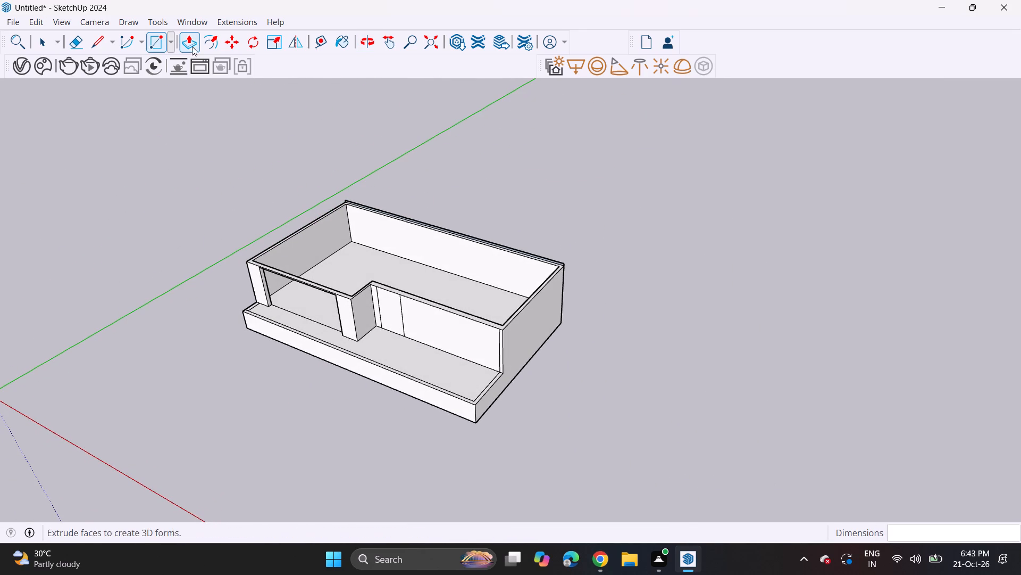
pyautogui.click(529, 356)
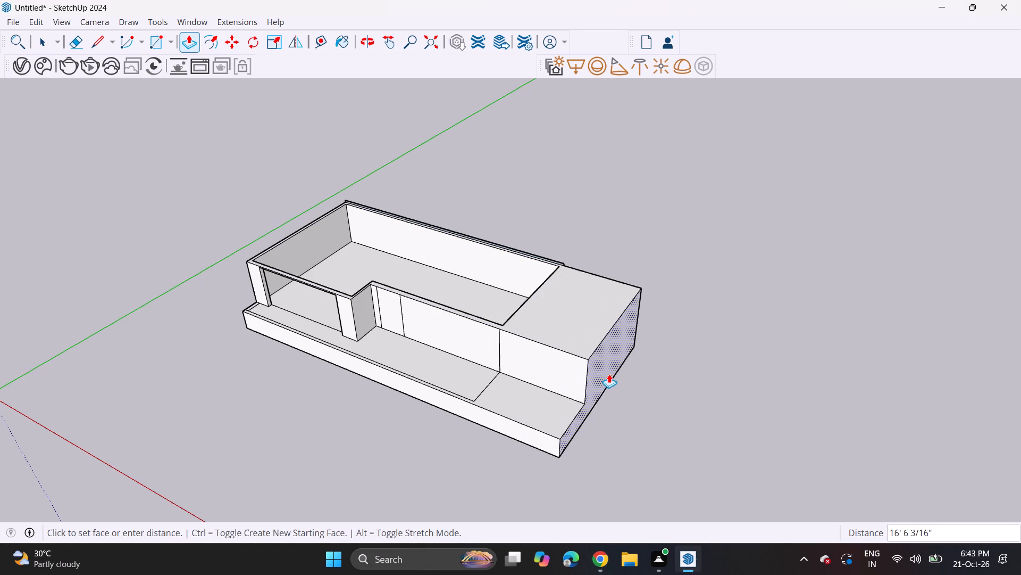
pyautogui.click(606, 374)
# Push the inner face of the solid end block outward about 15' 8", leaving a thin end wall around the enlarged interior.
pyautogui.moveTo(373, 297); pyautogui.dragTo(693, 334, button='middle')
pyautogui.scroll(5, 501, 274)
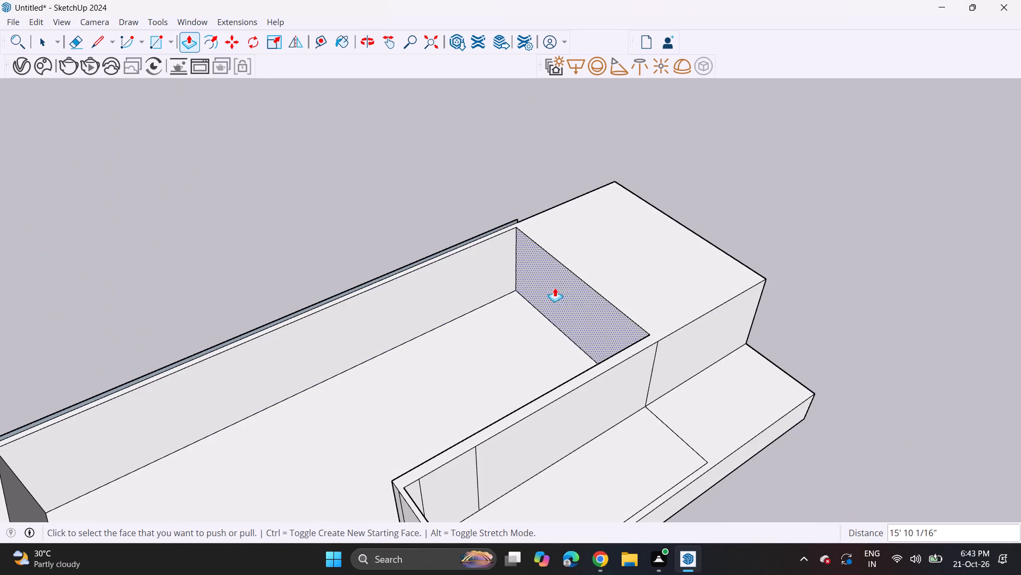
pyautogui.click(564, 292)
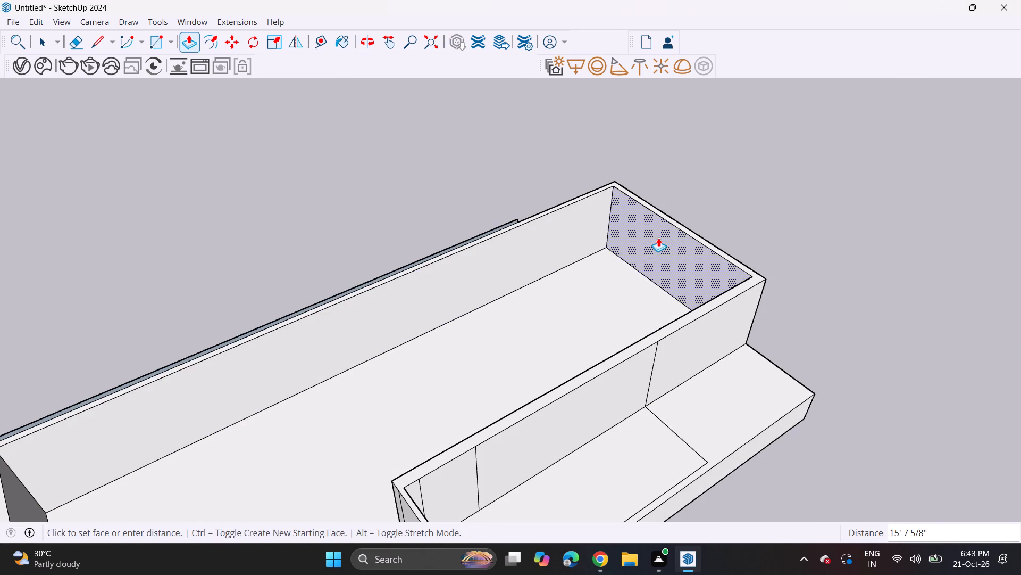
pyautogui.click(658, 237)
# Delete the vertical seam edge on the recessed front wall and the seam edge crossing the plinth top.
pyautogui.moveTo(696, 403); pyautogui.dragTo(605, 350, button='middle')
pyautogui.keyDown('shift'); pyautogui.moveTo(598, 384); pyautogui.dragTo(482, 322, button='middle'); pyautogui.keyUp('shift')
pyautogui.moveTo(487, 330); pyautogui.dragTo(358, 316, button='middle')
pyautogui.scroll(6, 478, 335)
pyautogui.click(534, 340)
pyautogui.press('space')
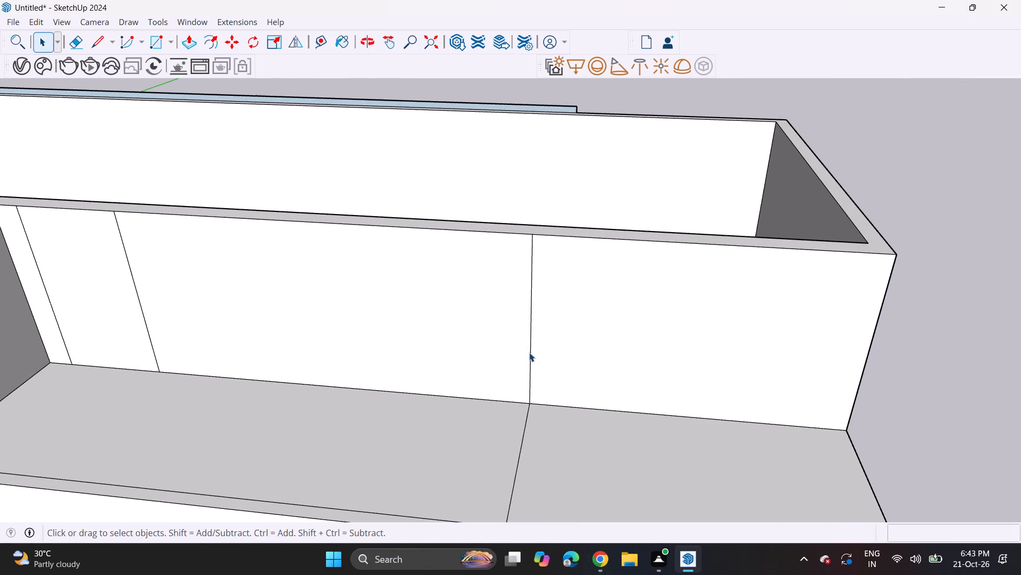
pyautogui.click(529, 352)
pyautogui.press('Delete')
pyautogui.click(528, 425)
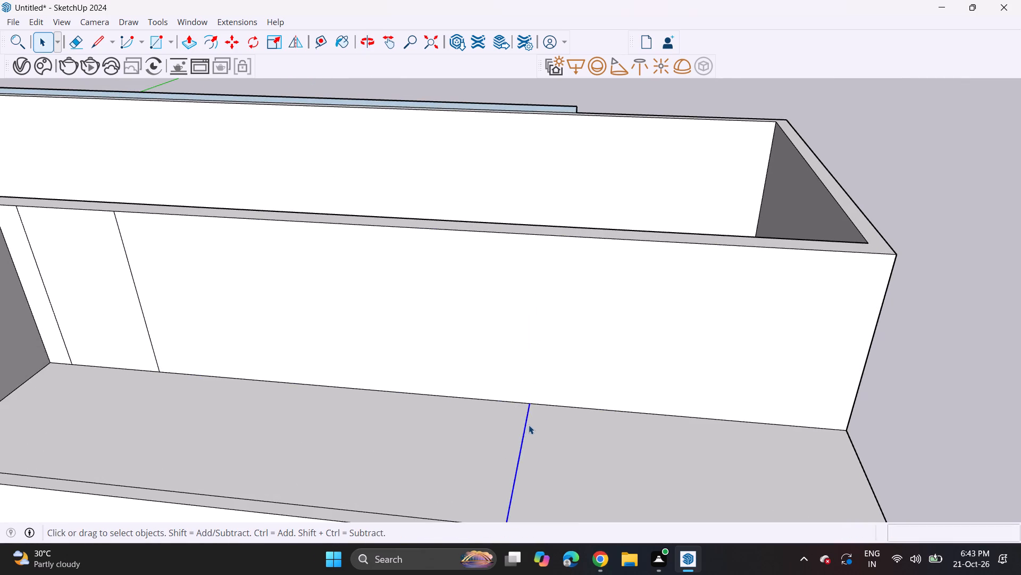
pyautogui.press('Delete')
# Draw a line continuing the border line along the plinth's front from its loose end to the plinth's end edge.
pyautogui.scroll(-5, 529, 426)
pyautogui.keyDown('shift'); pyautogui.moveTo(529, 433); pyautogui.dragTo(443, 323, button='middle'); pyautogui.keyUp('shift')
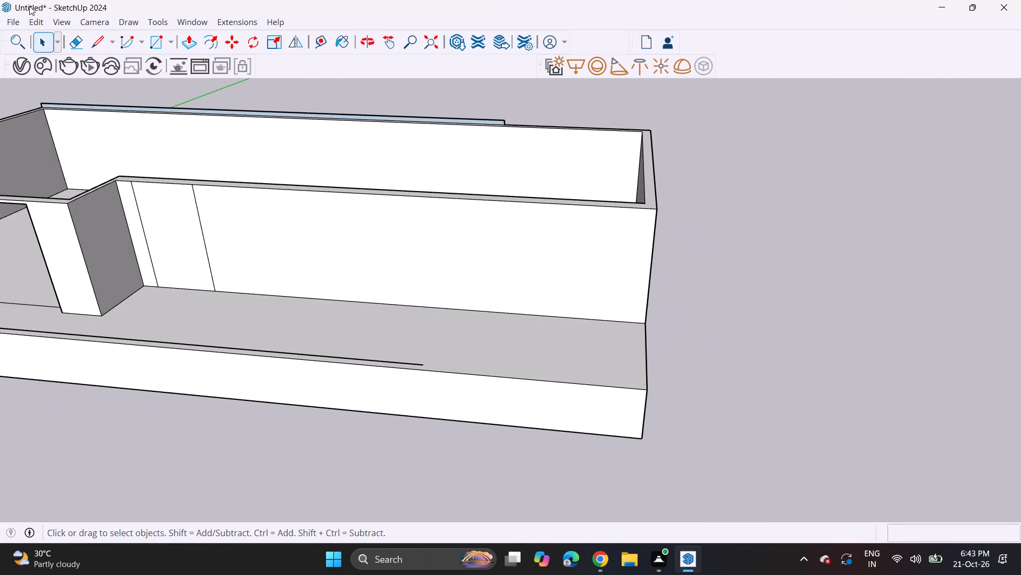
pyautogui.click(96, 40)
pyautogui.moveTo(289, 191); pyautogui.dragTo(279, 245, button='middle')
pyautogui.scroll(5, 364, 342)
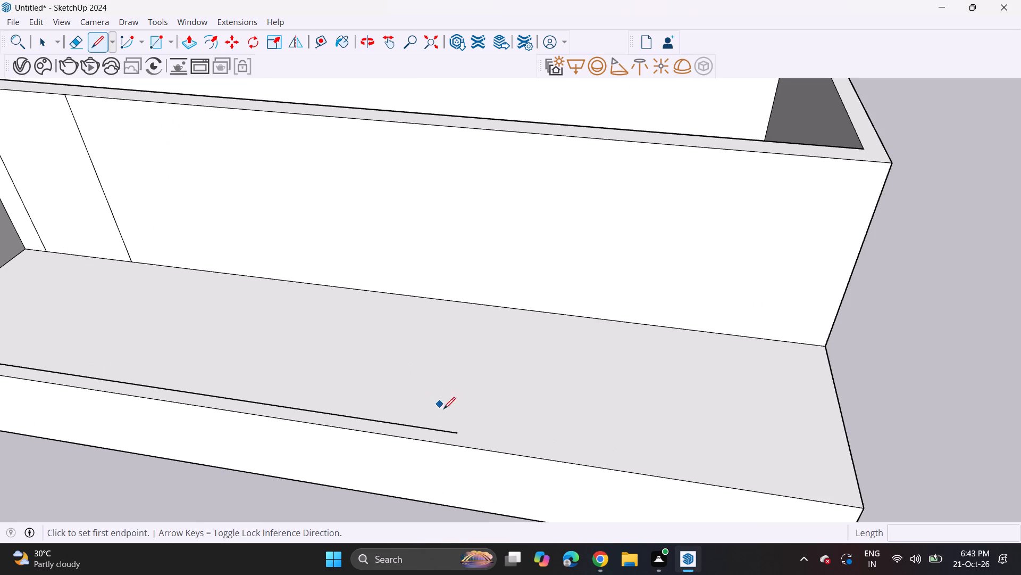
pyautogui.click(456, 433)
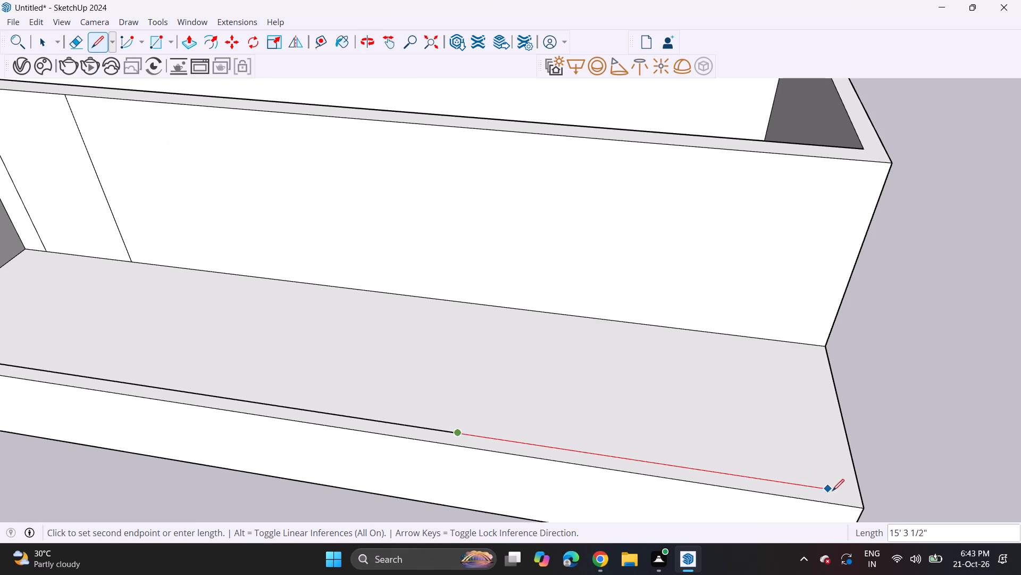
pyautogui.click(860, 492)
pyautogui.scroll(-4, 329, 269)
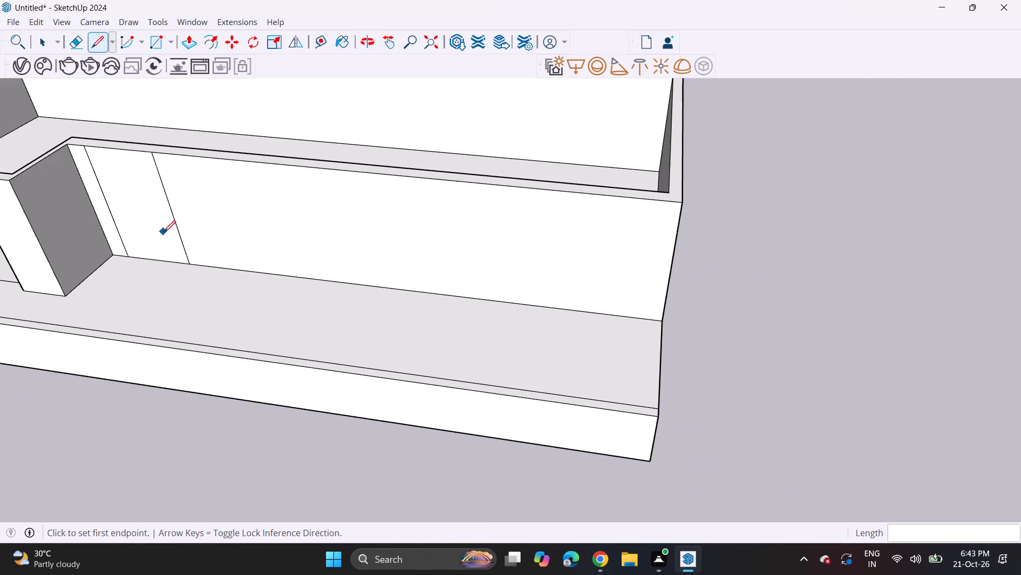
# Draw a rectangle about 9' 2" wide and 10' high on the recessed front wall, beyond the rectangle near the inner corner.
pyautogui.moveTo(164, 228); pyautogui.dragTo(205, 78, button='middle')
pyautogui.click(152, 44)
pyautogui.keyDown('shift'); pyautogui.moveTo(222, 169); pyautogui.dragTo(226, 188, button='middle'); pyautogui.keyUp('shift')
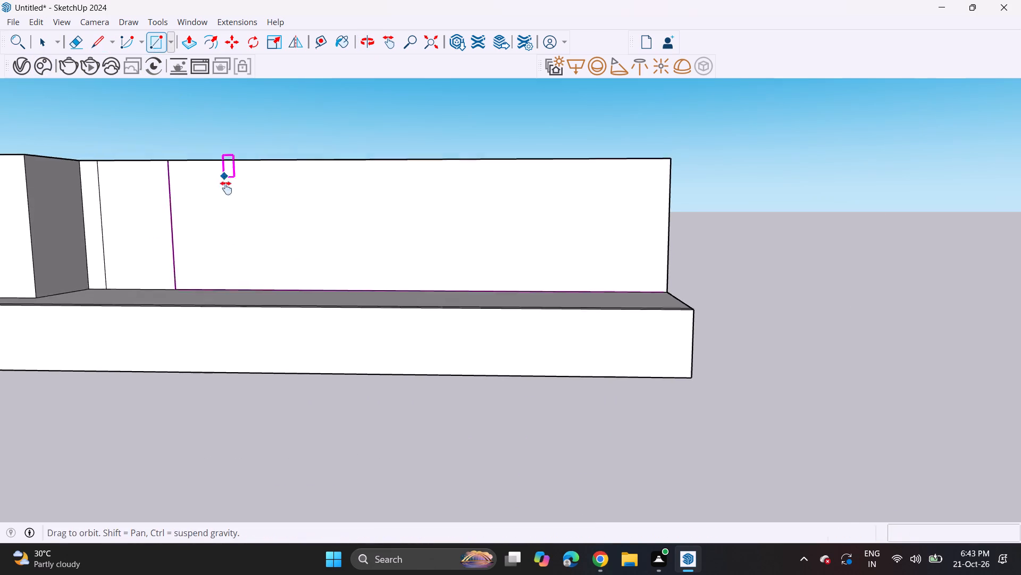
pyautogui.keyDown('shift'); pyautogui.moveTo(226, 188); pyautogui.dragTo(237, 219, button='middle'); pyautogui.keyUp('shift')
pyautogui.moveTo(239, 221); pyautogui.dragTo(245, 264, button='middle')
pyautogui.scroll(1, 239, 221)
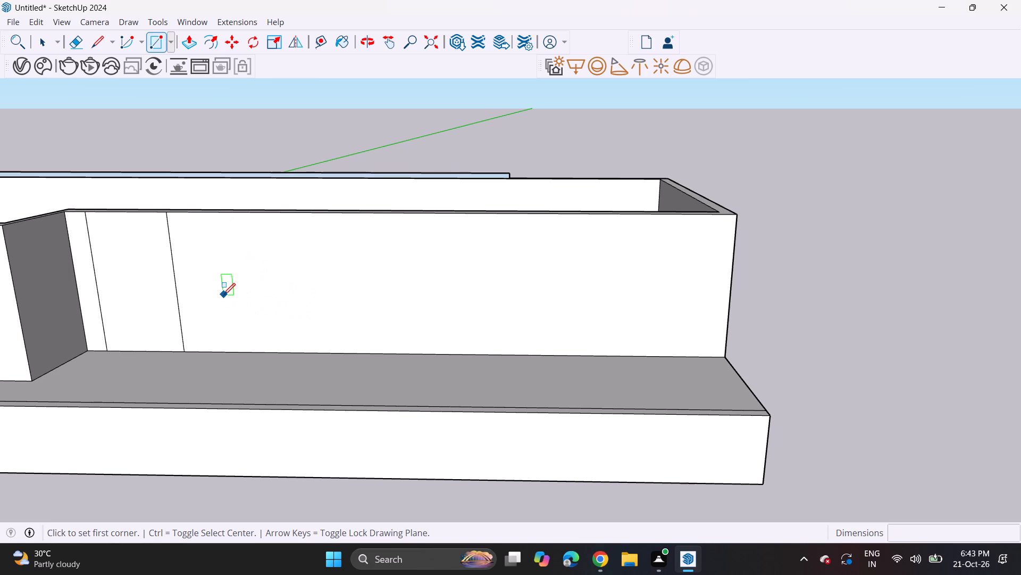
pyautogui.doubleClick(246, 354)
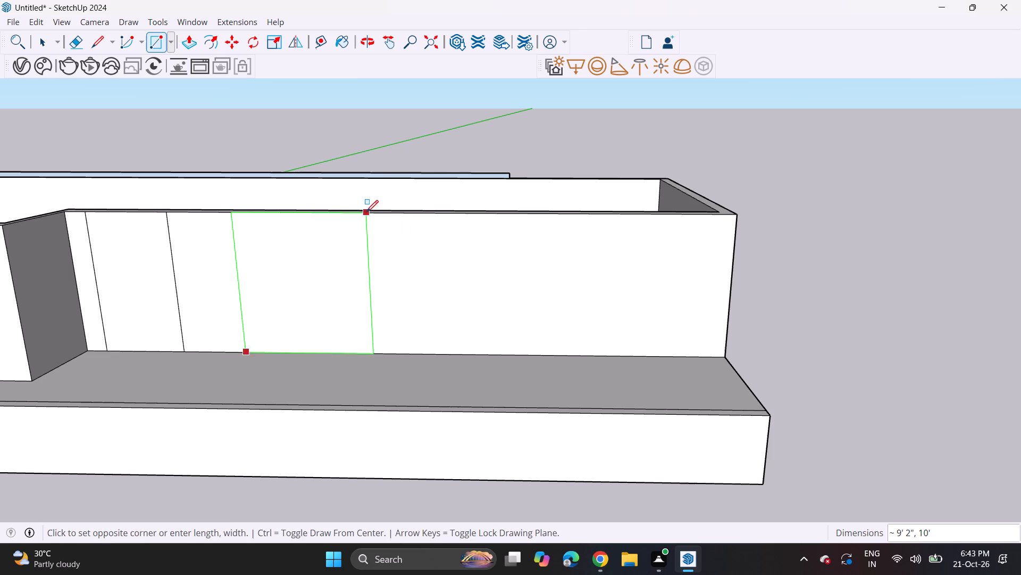
pyautogui.click(366, 212)
# Draw a narrower 10' high rectangle on the recessed front wall, a short gap beyond the 9' 2" wide one.
pyautogui.click(411, 354)
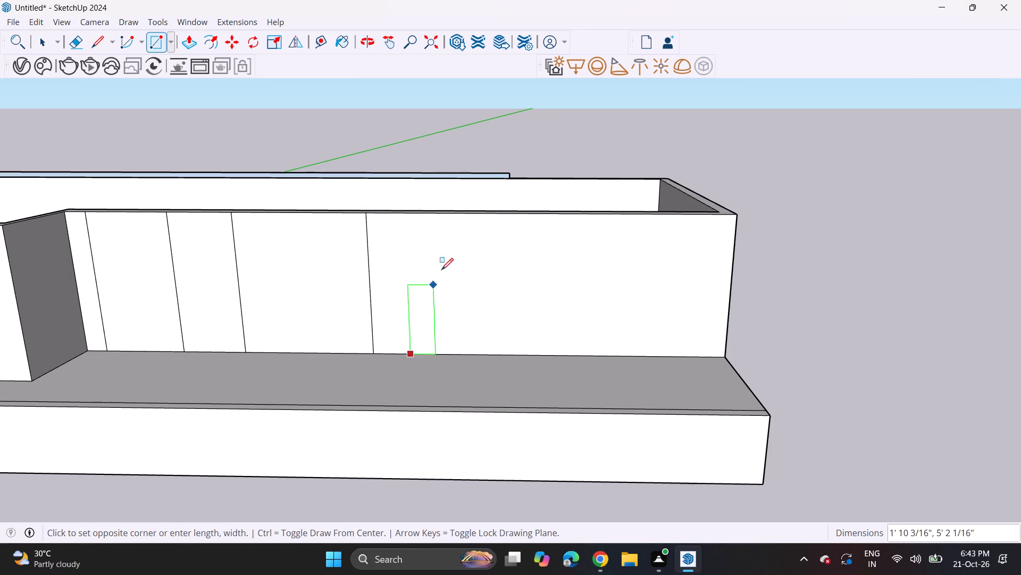
pyautogui.click(497, 217)
# Extrude the building's side end face further outward to lengthen the recessed front wall and plinth again.
pyautogui.scroll(-5, 431, 295)
pyautogui.moveTo(454, 284); pyautogui.dragTo(443, 298, button='middle')
pyautogui.moveTo(515, 266); pyautogui.dragTo(507, 272, button='middle')
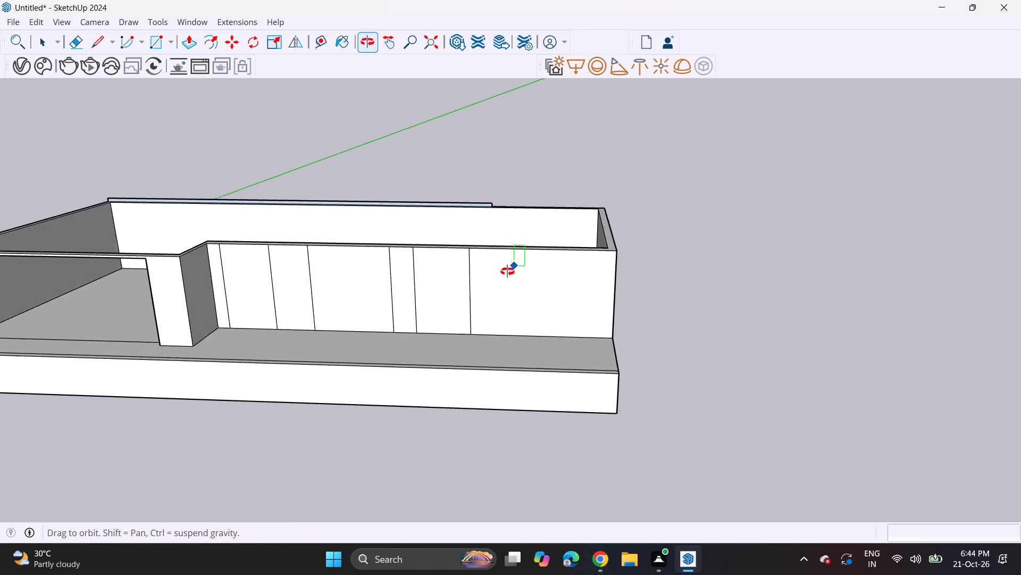
pyautogui.moveTo(507, 272); pyautogui.dragTo(447, 416, button='middle')
pyautogui.moveTo(186, 45); pyautogui.dragTo(192, 53)
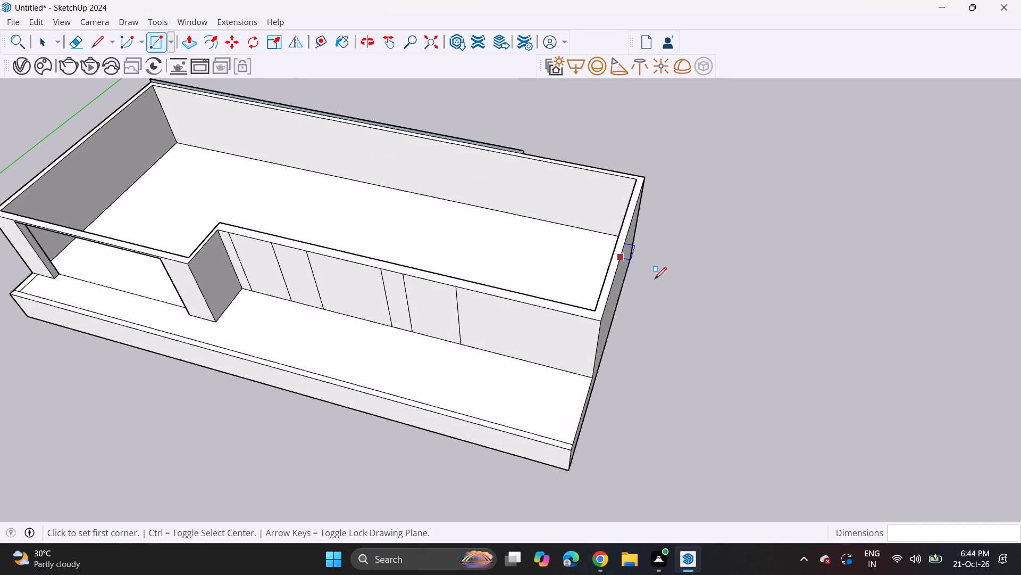
pyautogui.click(189, 36)
pyautogui.moveTo(539, 198); pyautogui.dragTo(437, 112, button='middle')
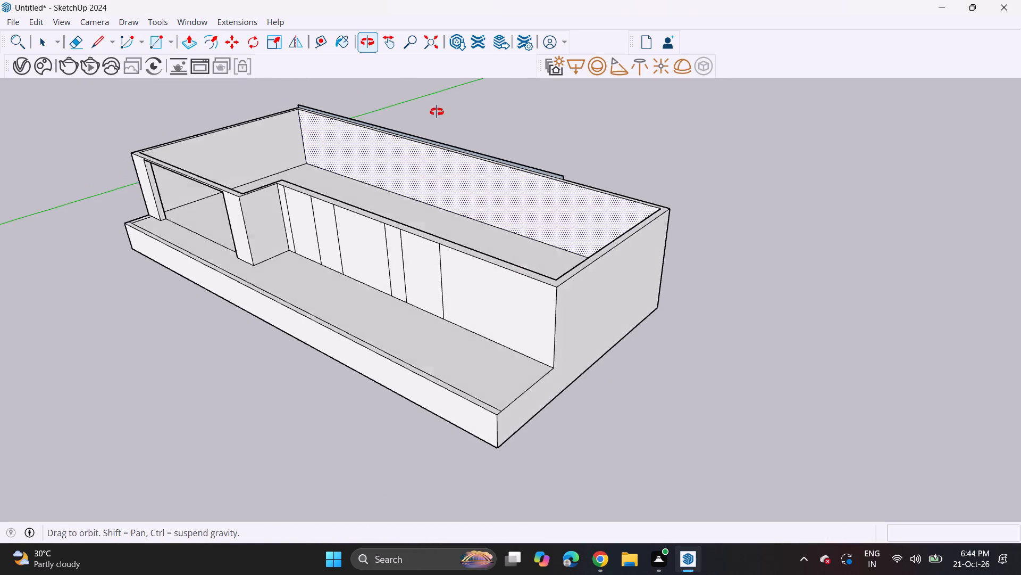
pyautogui.moveTo(437, 112); pyautogui.dragTo(436, 114, button='middle')
pyautogui.moveTo(595, 300); pyautogui.dragTo(602, 303)
pyautogui.click(610, 322)
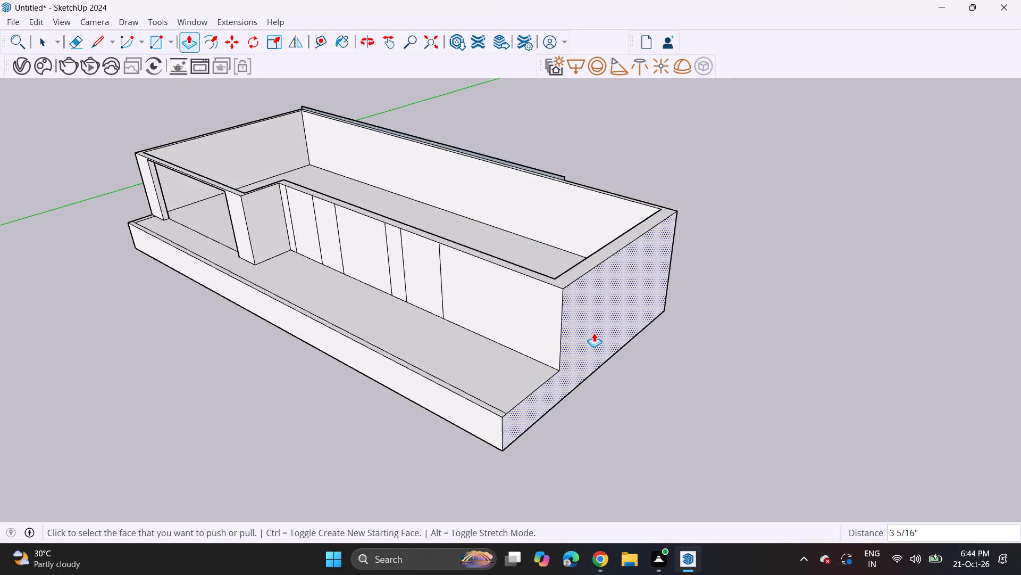
pyautogui.moveTo(594, 333); pyautogui.dragTo(601, 334)
pyautogui.moveTo(604, 334); pyautogui.dragTo(667, 362)
# Push the inner end face outward through the new solid block, leaving a thin end wall.
pyautogui.moveTo(515, 267); pyautogui.dragTo(635, 289, button='middle')
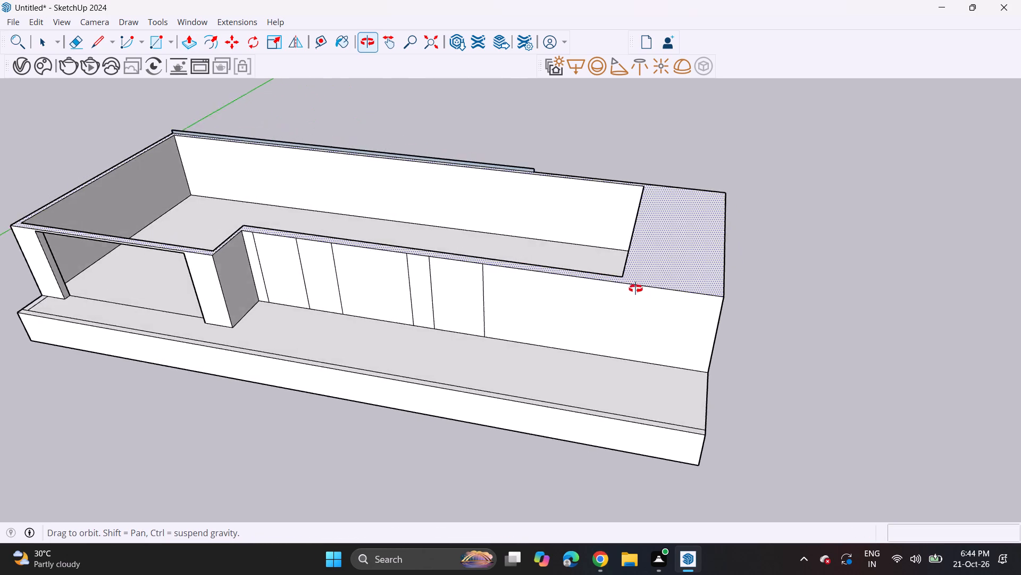
pyautogui.moveTo(635, 289); pyautogui.dragTo(718, 318, button='middle')
pyautogui.click(634, 237)
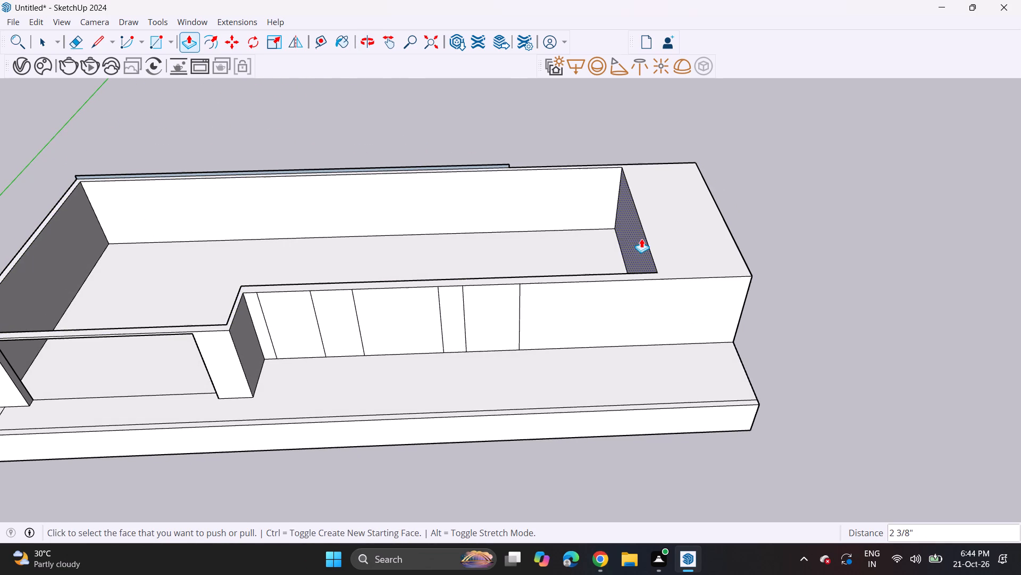
pyautogui.moveTo(633, 243); pyautogui.dragTo(638, 244)
pyautogui.click(633, 243)
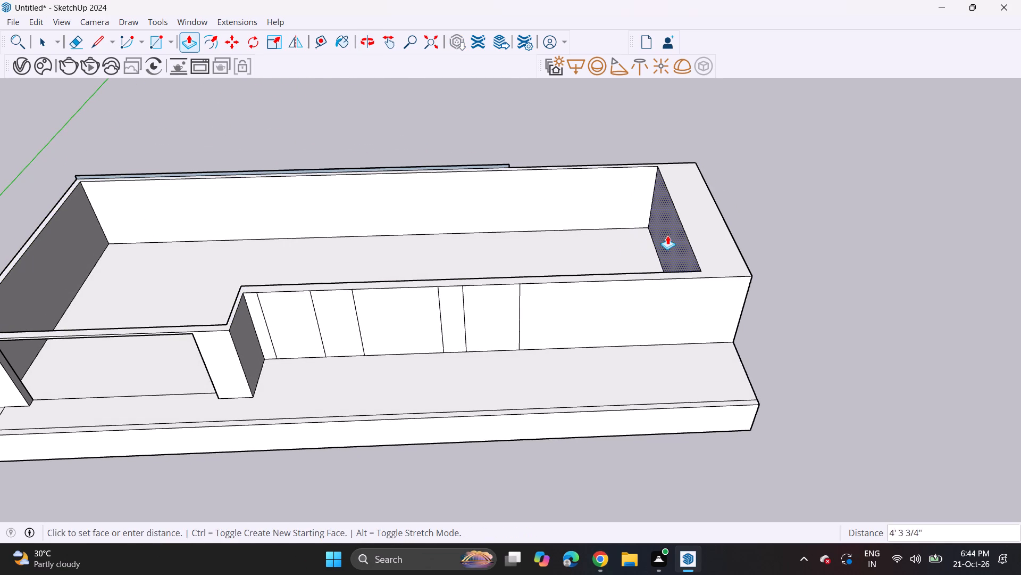
pyautogui.click(703, 239)
# Draw a rectangle about 13' 10" wide and 10' high near the outer end of the recessed front wall, starting from its base edge.
pyautogui.moveTo(672, 301); pyautogui.dragTo(623, 184, button='middle')
pyautogui.click(159, 39)
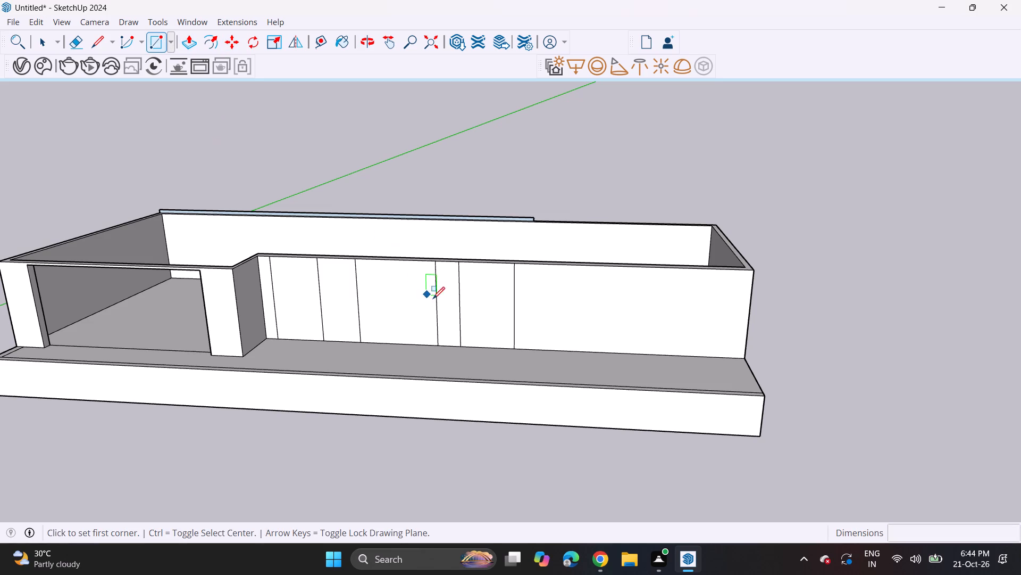
pyautogui.click(585, 346)
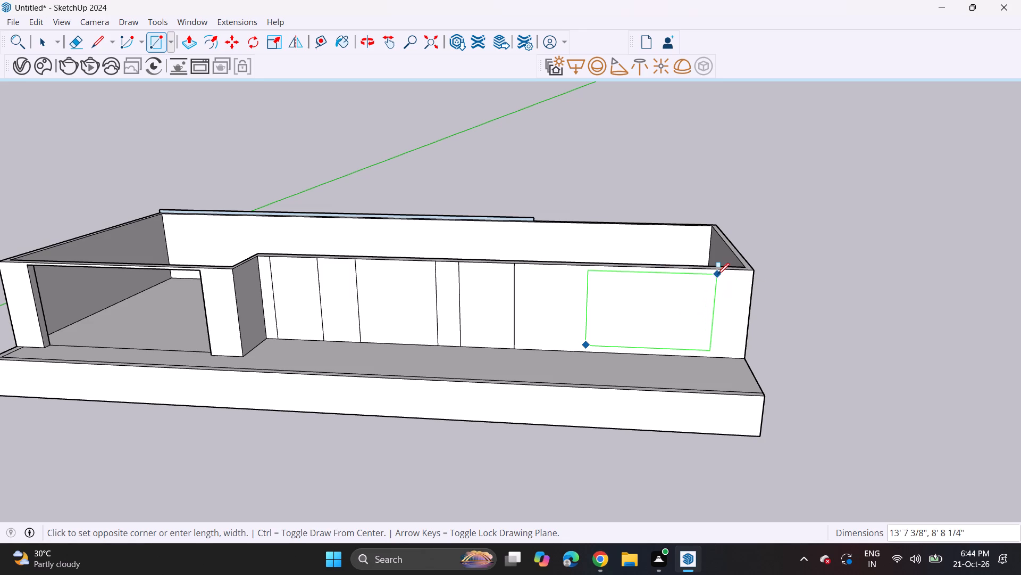
pyautogui.press('Escape')
pyautogui.moveTo(585, 350); pyautogui.dragTo(593, 347)
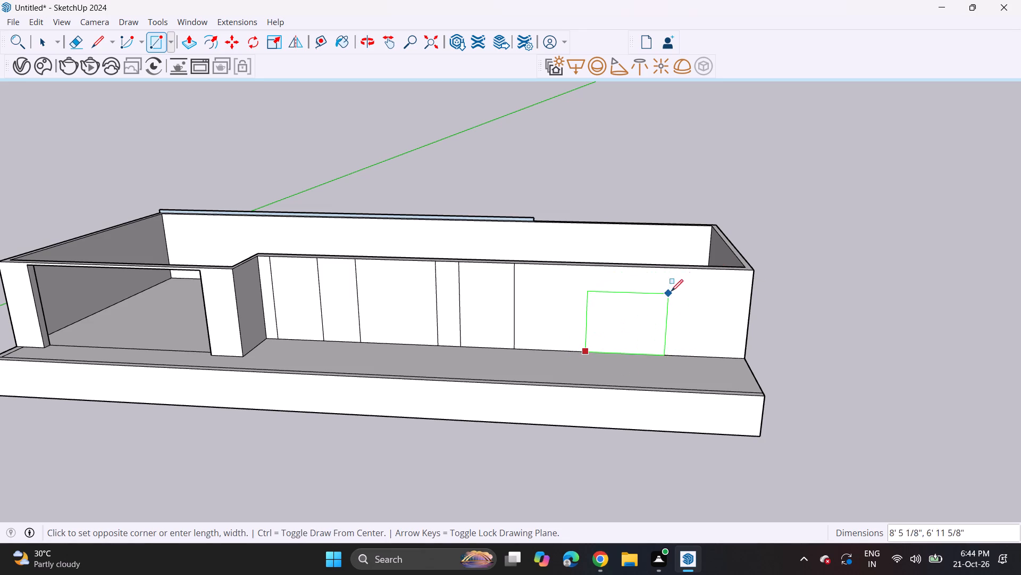
pyautogui.click(720, 272)
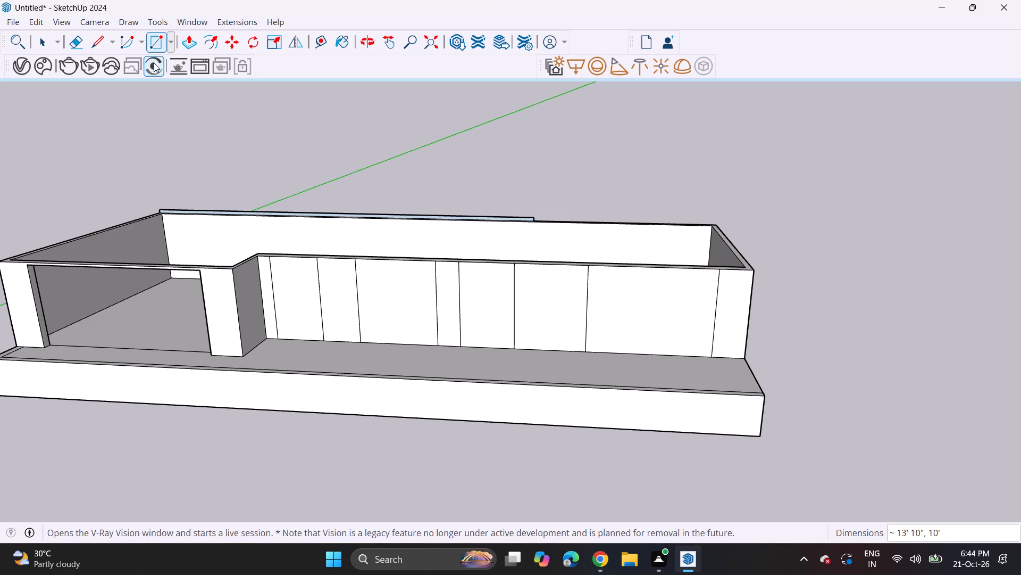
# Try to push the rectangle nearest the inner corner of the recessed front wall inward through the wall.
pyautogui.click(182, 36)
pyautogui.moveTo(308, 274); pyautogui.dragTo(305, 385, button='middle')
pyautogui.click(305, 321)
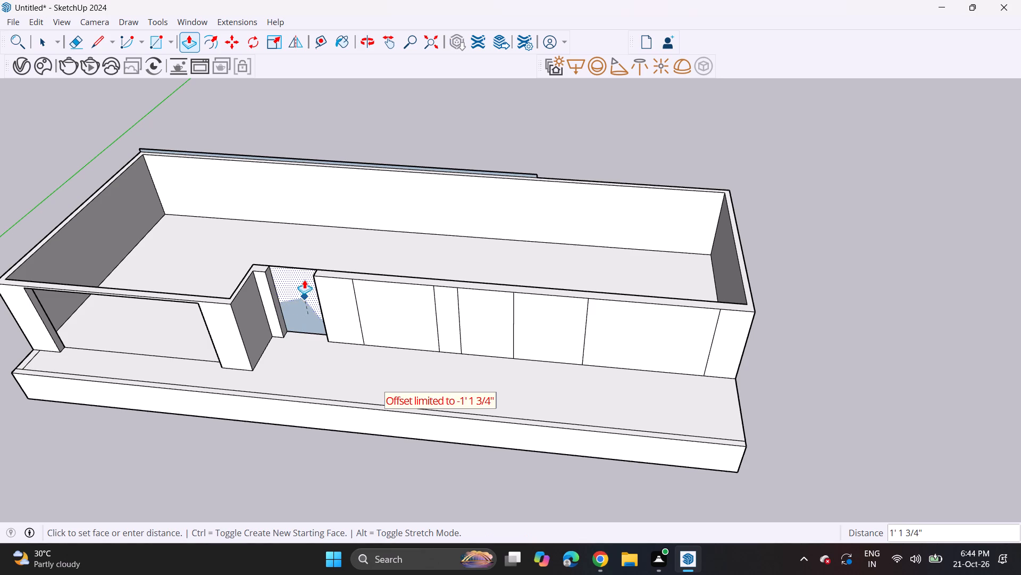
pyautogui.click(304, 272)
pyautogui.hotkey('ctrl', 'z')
# Cut the opening nearest the inner corner by pushing its rectangle inward 1' 1 3/4" and erasing the leftover face's top edge.
pyautogui.moveTo(295, 319); pyautogui.dragTo(295, 353, button='middle')
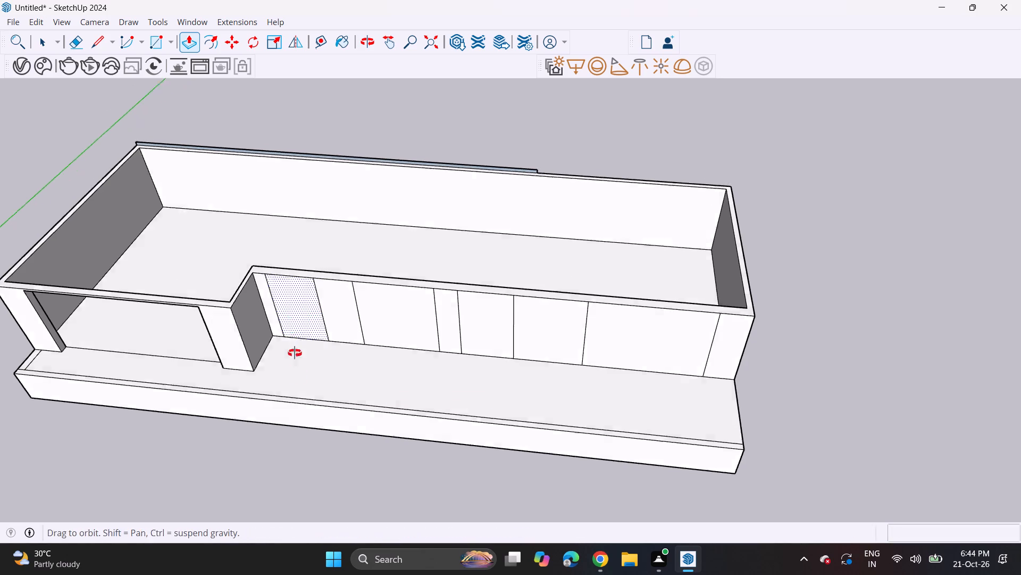
pyautogui.moveTo(295, 353); pyautogui.dragTo(295, 365, button='middle')
pyautogui.scroll(5, 298, 316)
pyautogui.click(293, 313)
pyautogui.click(305, 256)
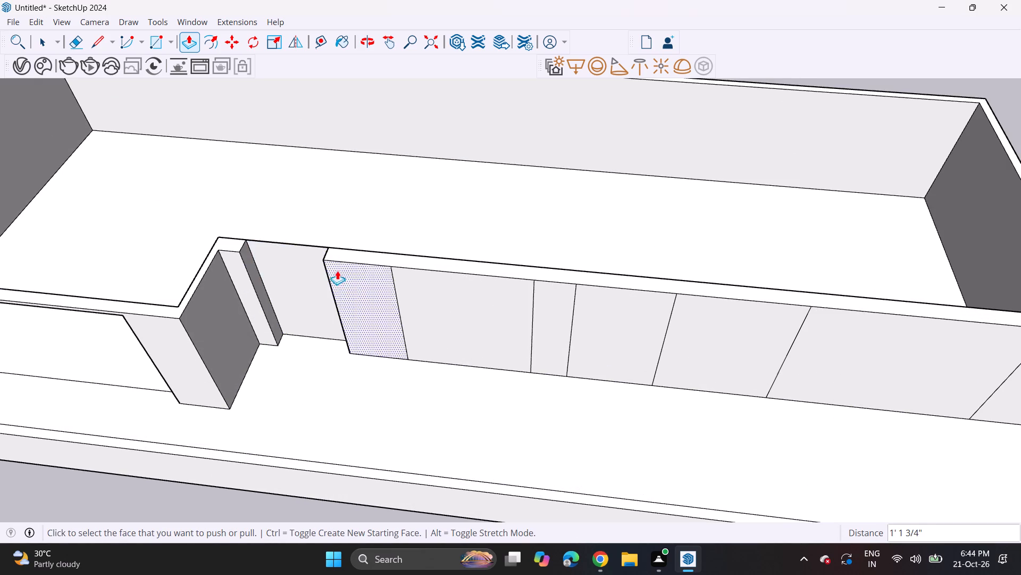
pyautogui.moveTo(292, 303); pyautogui.dragTo(302, 294, button='middle')
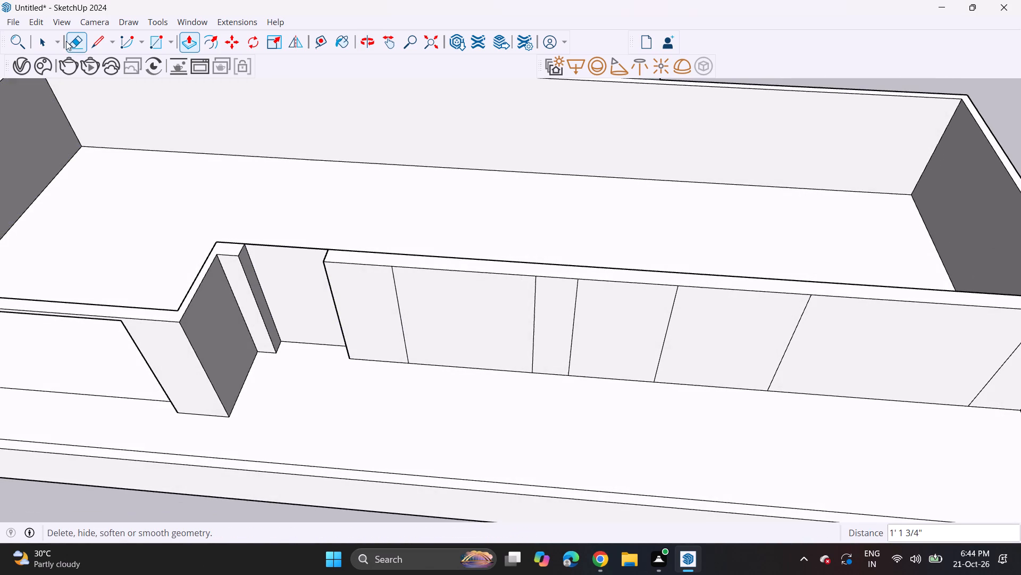
pyautogui.click(79, 41)
pyautogui.moveTo(303, 237); pyautogui.dragTo(300, 250)
pyautogui.scroll(-4, 297, 256)
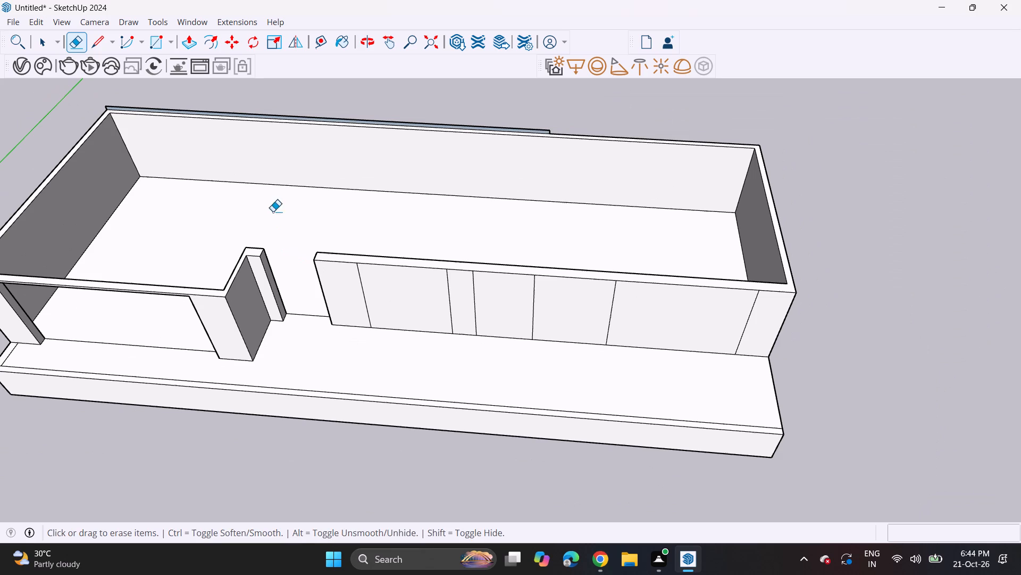
# Push the other three rectangles on the recessed front wall inward 1' 1 3/4", through the wall's thickness.
pyautogui.click(187, 39)
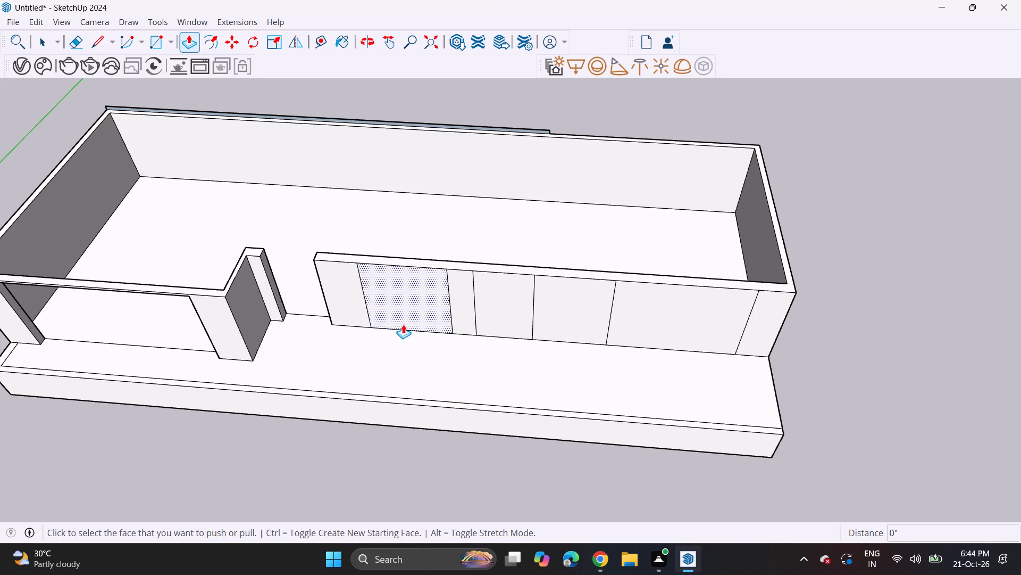
pyautogui.click(403, 324)
pyautogui.click(406, 292)
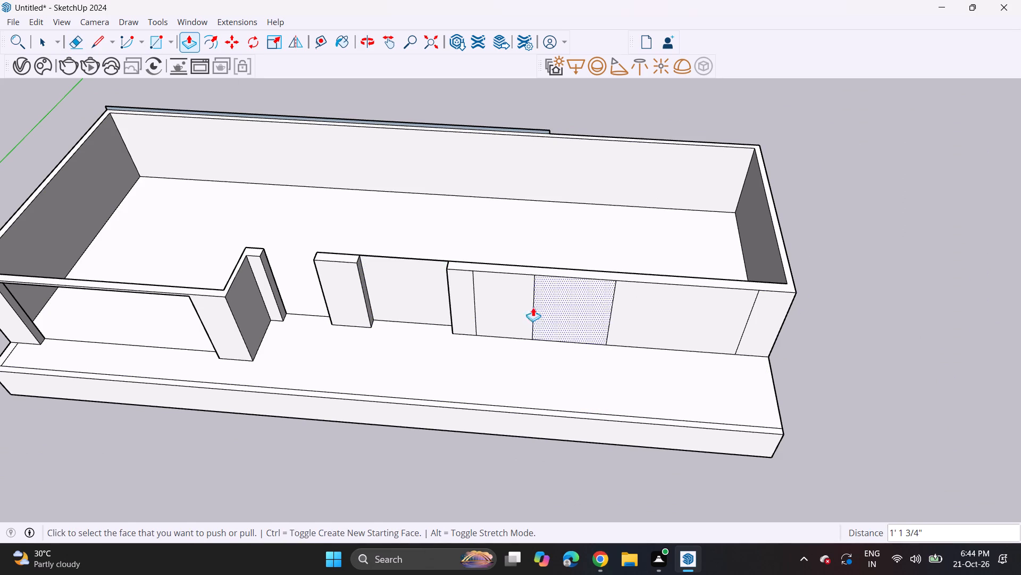
pyautogui.tripleClick(507, 306)
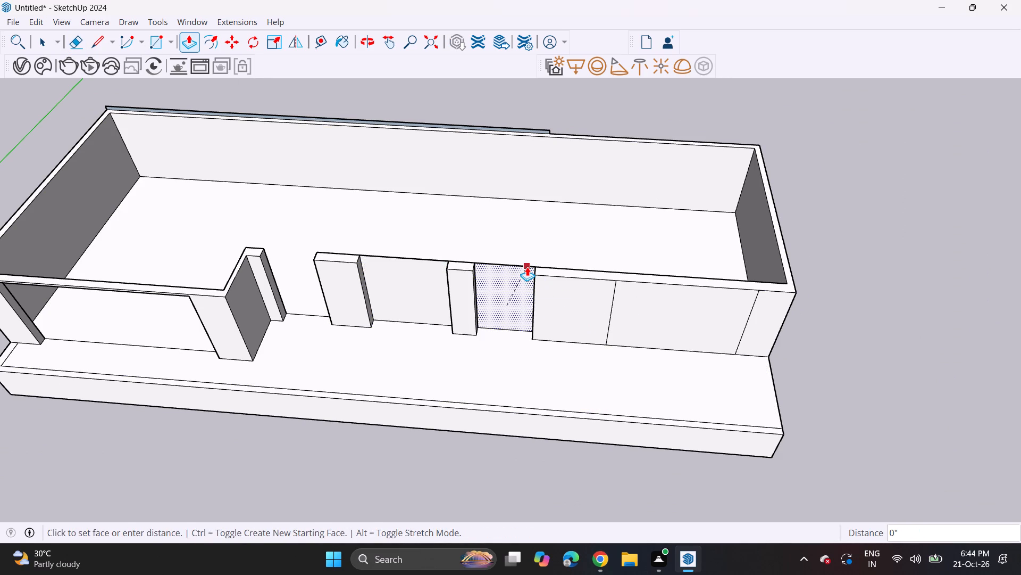
pyautogui.click(527, 267)
pyautogui.doubleClick(646, 309)
pyautogui.click(646, 284)
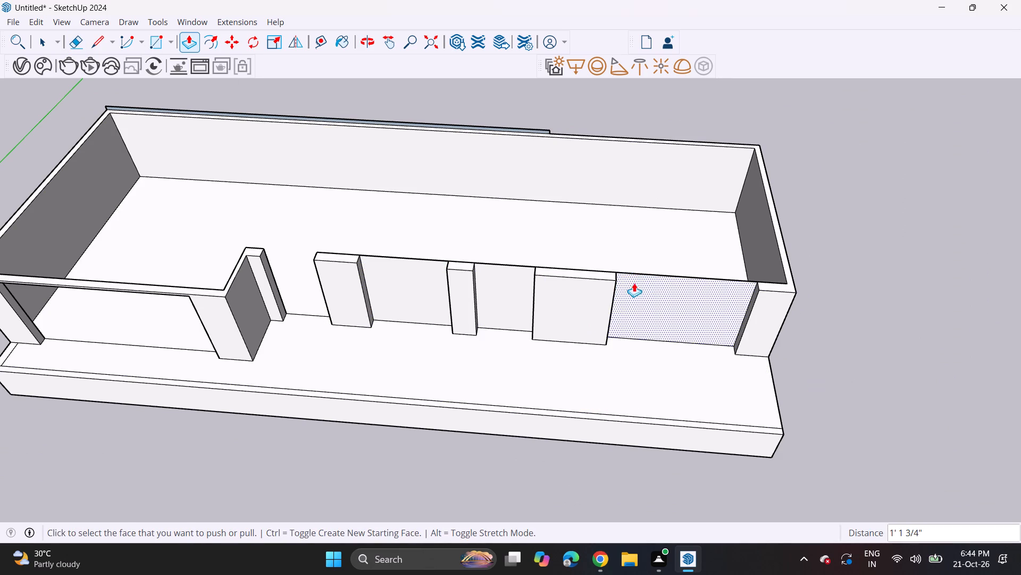
# Erase the top edges of the leftover faces in the other three openings of the recessed front wall.
pyautogui.moveTo(73, 42); pyautogui.dragTo(83, 42)
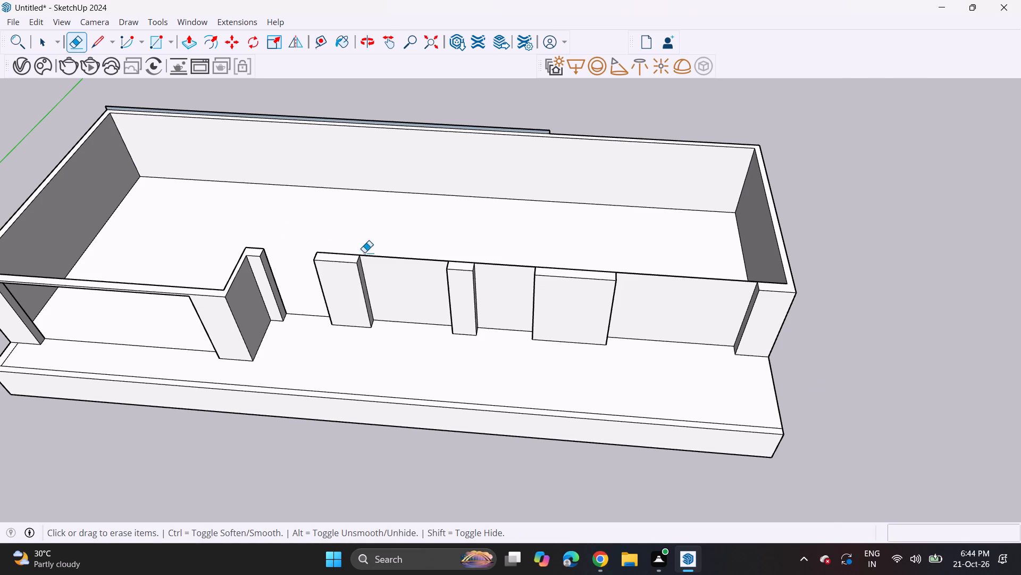
pyautogui.moveTo(389, 249); pyautogui.dragTo(391, 264)
pyautogui.moveTo(492, 262); pyautogui.dragTo(498, 273)
pyautogui.moveTo(642, 262); pyautogui.dragTo(650, 280)
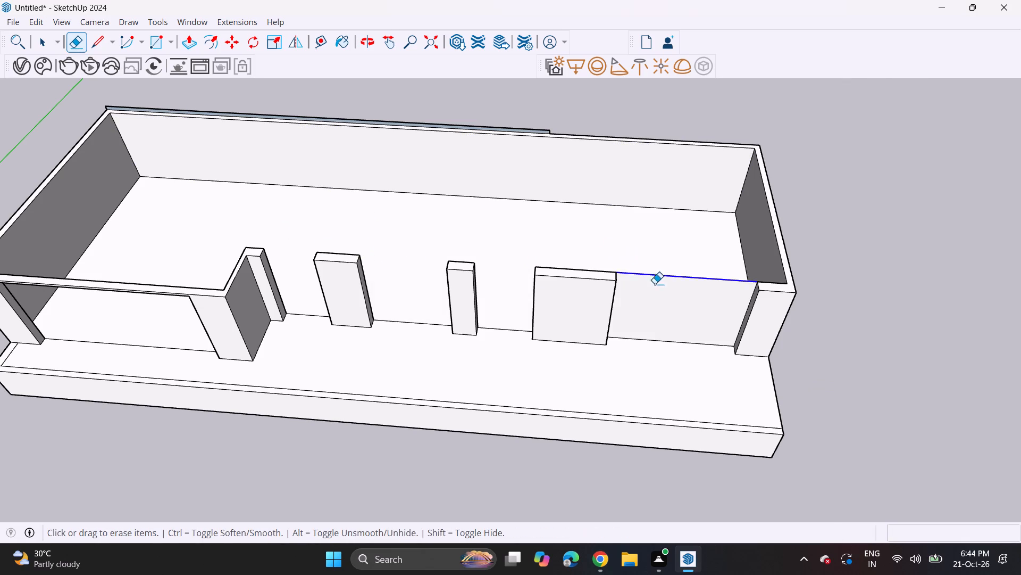
# Pull the thin slab's long front face forward from the rear wall 34' 3 1/2" as a roof over the ground floor.
pyautogui.moveTo(654, 299); pyautogui.dragTo(672, 138, button='middle')
pyautogui.moveTo(568, 274); pyautogui.dragTo(568, 193, button='middle')
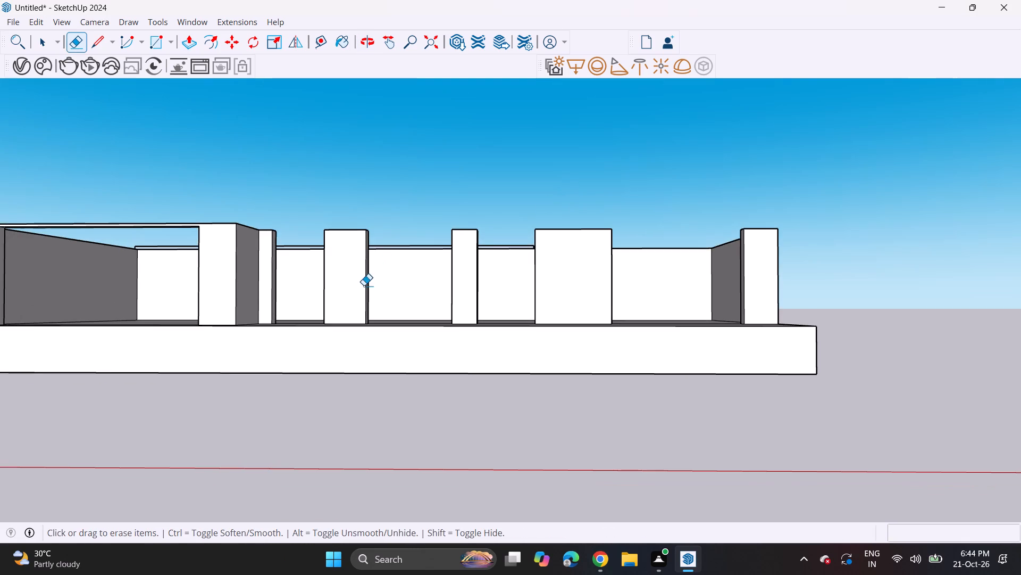
pyautogui.scroll(-3, 364, 286)
pyautogui.moveTo(323, 275); pyautogui.dragTo(371, 311, button='middle')
pyautogui.scroll(-2, 377, 303)
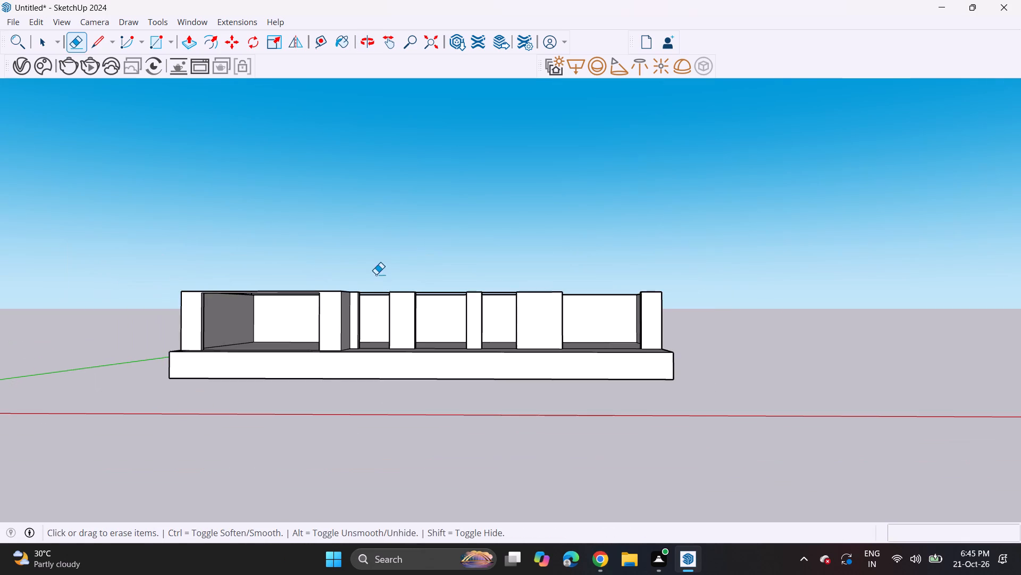
pyautogui.moveTo(376, 274); pyautogui.dragTo(388, 385, button='middle')
pyautogui.moveTo(561, 260); pyautogui.dragTo(405, 298, button='middle')
pyautogui.scroll(6, 518, 248)
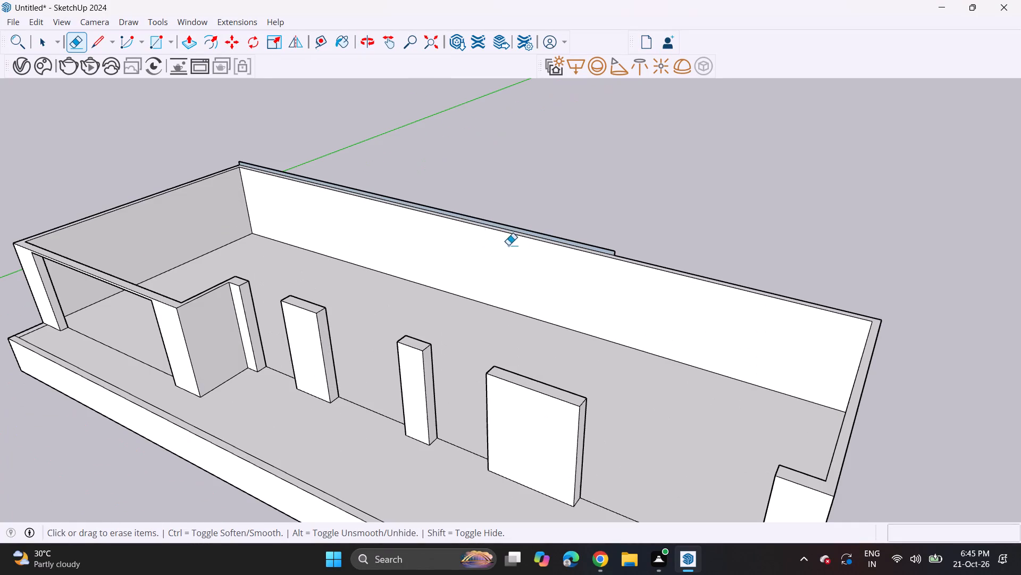
pyautogui.moveTo(198, 42); pyautogui.dragTo(206, 56)
pyautogui.moveTo(186, 49); pyautogui.dragTo(192, 51)
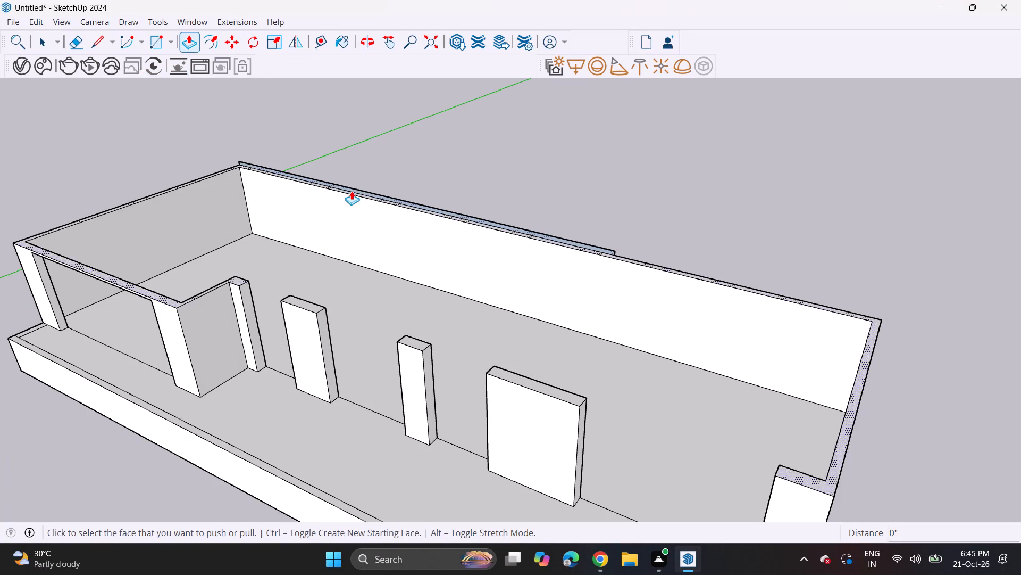
pyautogui.click(352, 190)
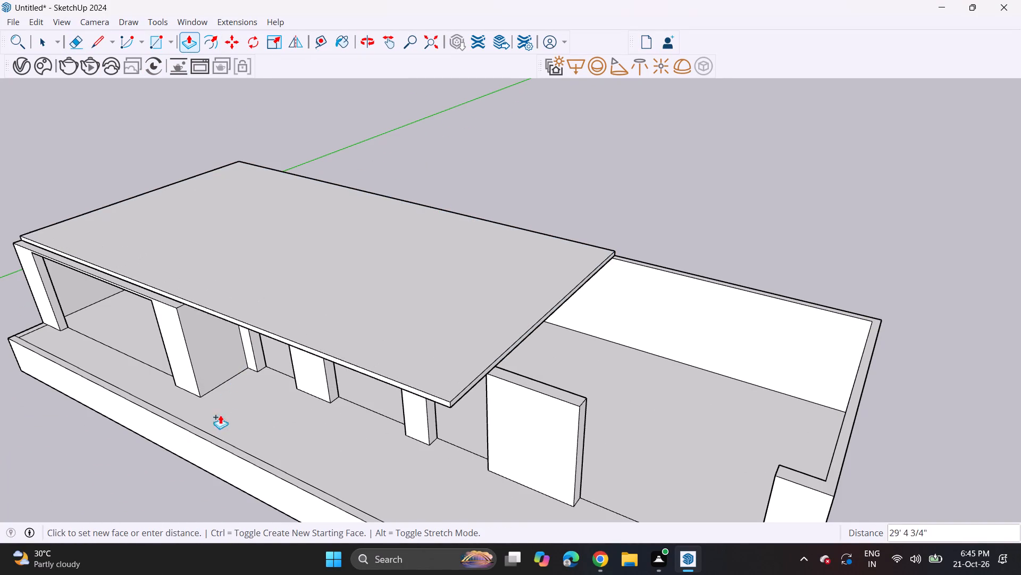
pyautogui.click(238, 459)
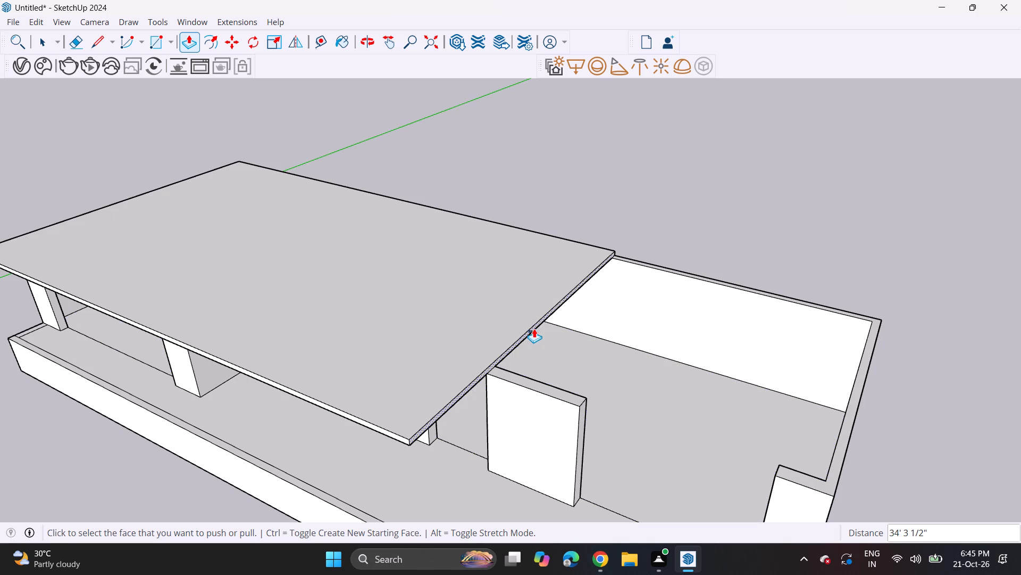
# Extend the roof slab's end face 25' 4 1/8" over the uncovered part, to the far end of the plinth.
pyautogui.click(534, 328)
pyautogui.hotkey('ctrl', 'z')
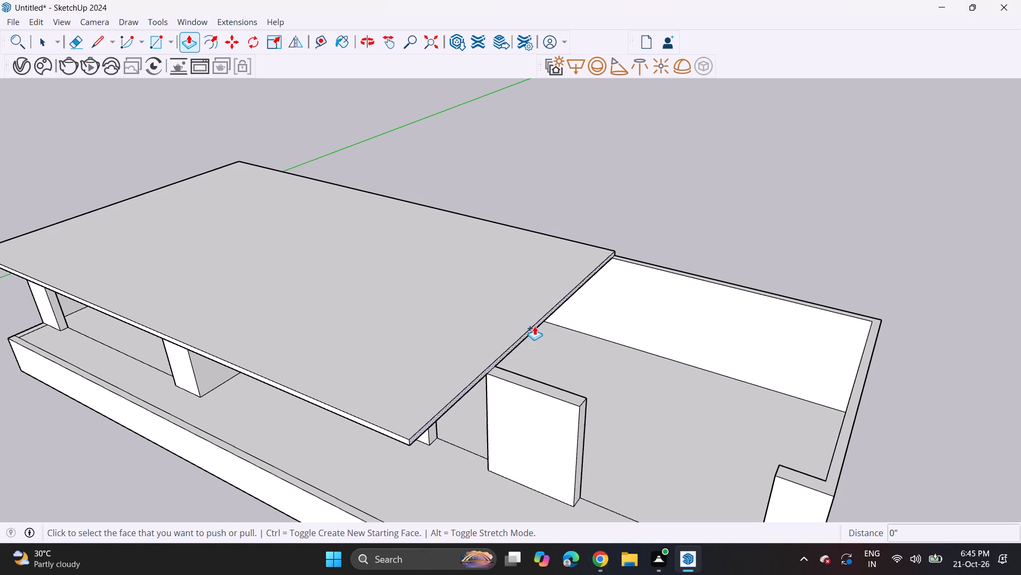
pyautogui.click(534, 326)
pyautogui.moveTo(729, 406); pyautogui.dragTo(737, 357, button='middle')
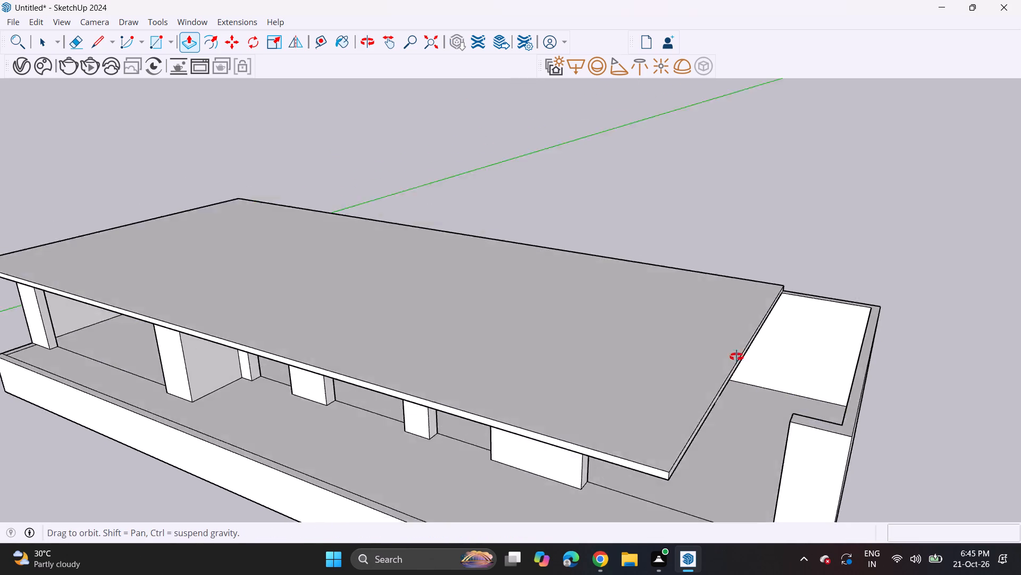
pyautogui.moveTo(737, 357); pyautogui.dragTo(767, 307, button='middle')
pyautogui.scroll(-7, 823, 389)
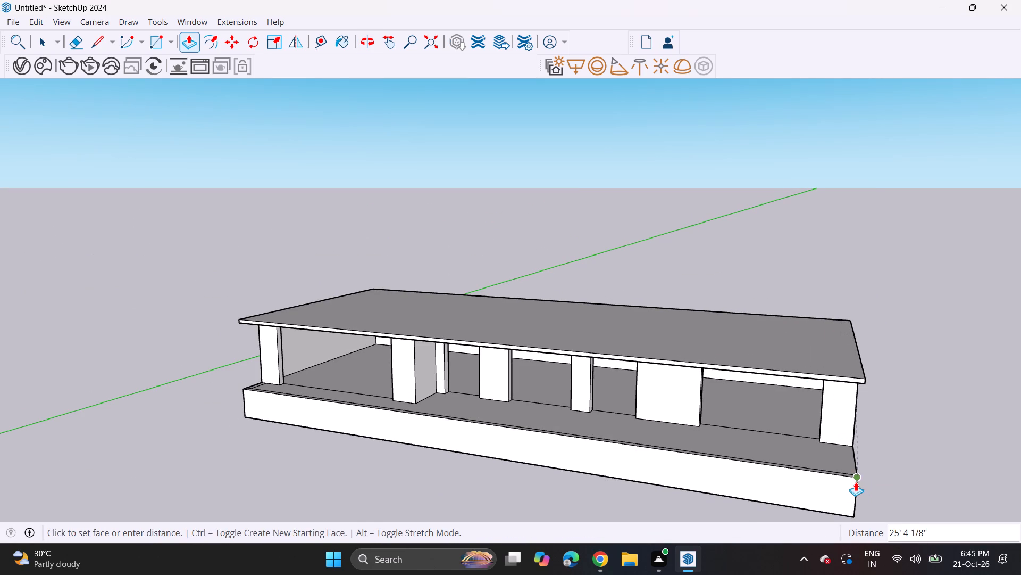
pyautogui.click(857, 483)
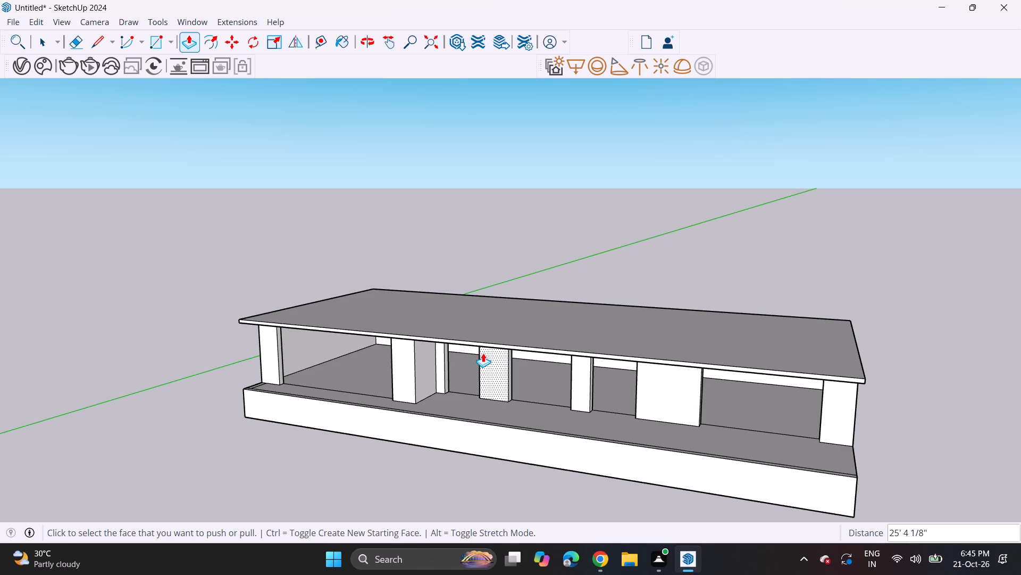
# Thicken the roof slab by pulling its top face up about 2' 11 1/2".
pyautogui.moveTo(504, 372); pyautogui.dragTo(594, 313, button='middle')
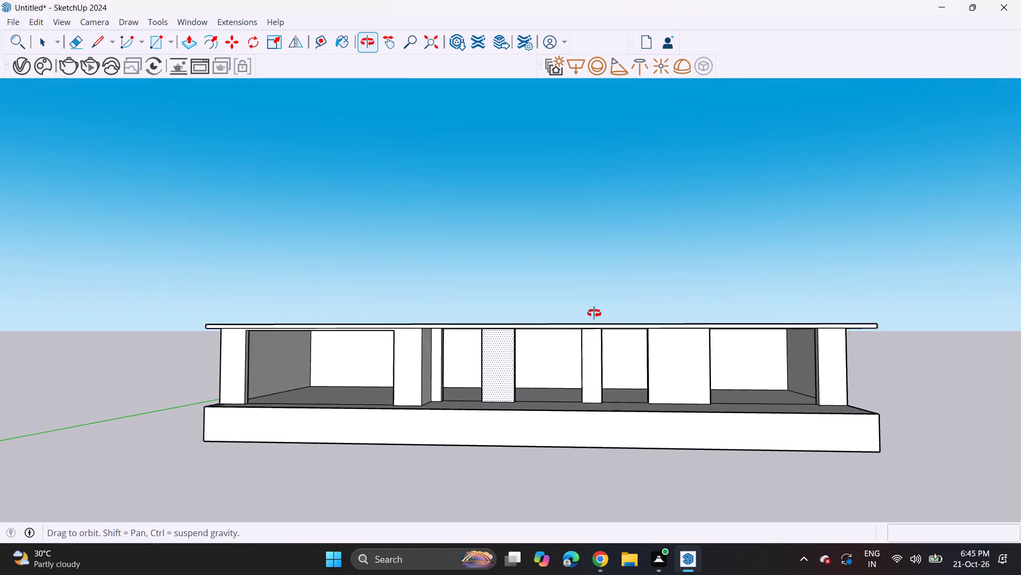
pyautogui.moveTo(594, 313); pyautogui.dragTo(585, 318, button='middle')
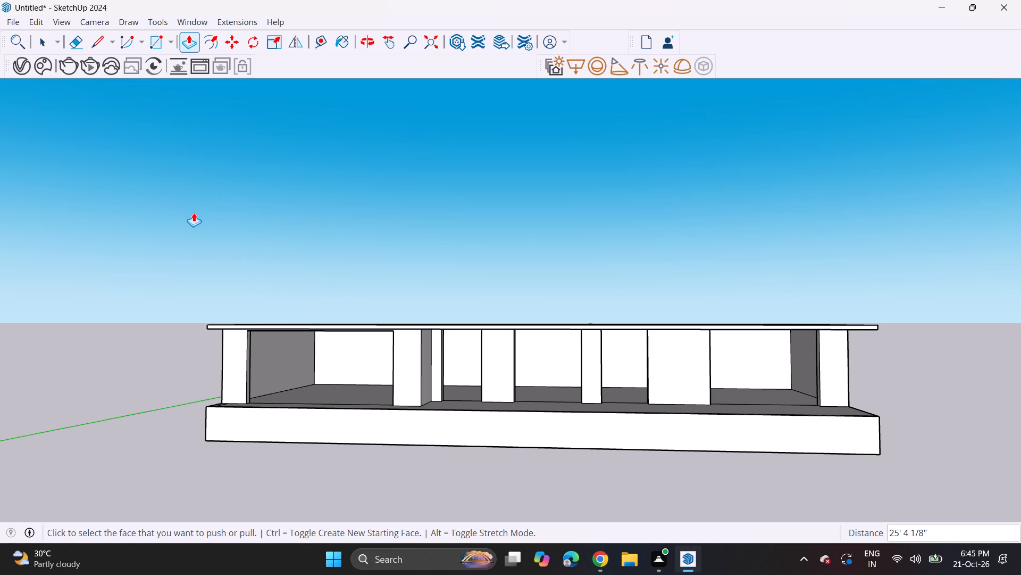
pyautogui.moveTo(250, 202); pyautogui.dragTo(266, 265, button='middle')
pyautogui.scroll(3, 345, 298)
pyautogui.doubleClick(355, 321)
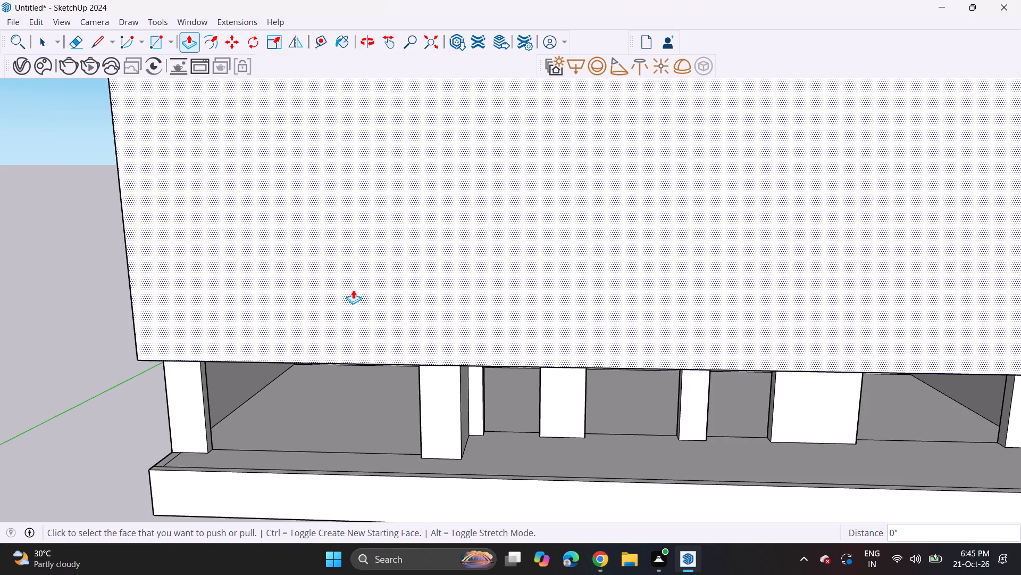
pyautogui.scroll(-6, 350, 298)
pyautogui.hotkey('ctrl', 'z')
pyautogui.click(348, 322)
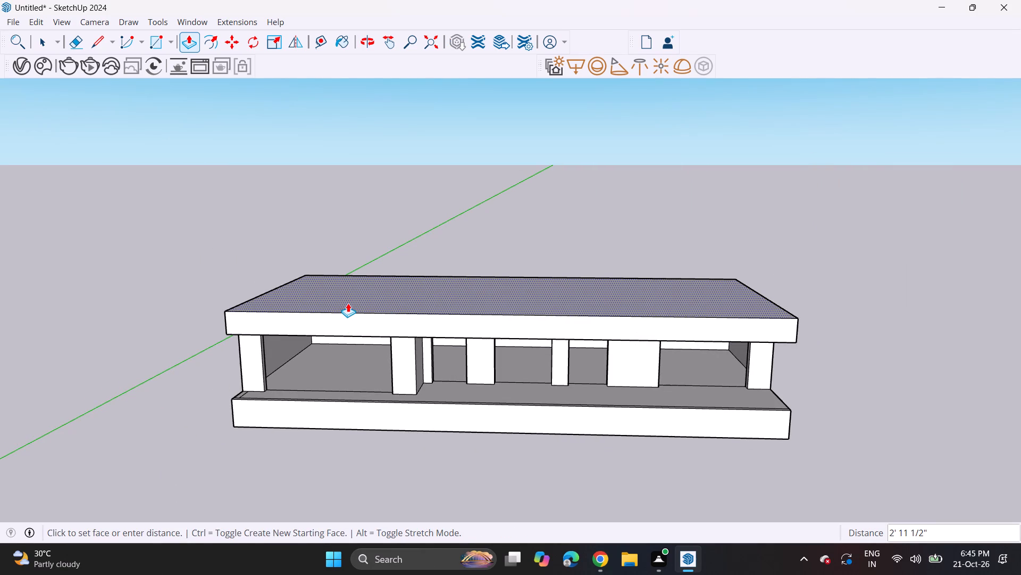
pyautogui.click(348, 303)
# Extend the roof's end face beyond the far end wall by about 6' 6 7/8".
pyautogui.moveTo(409, 290); pyautogui.dragTo(526, 221, button='middle')
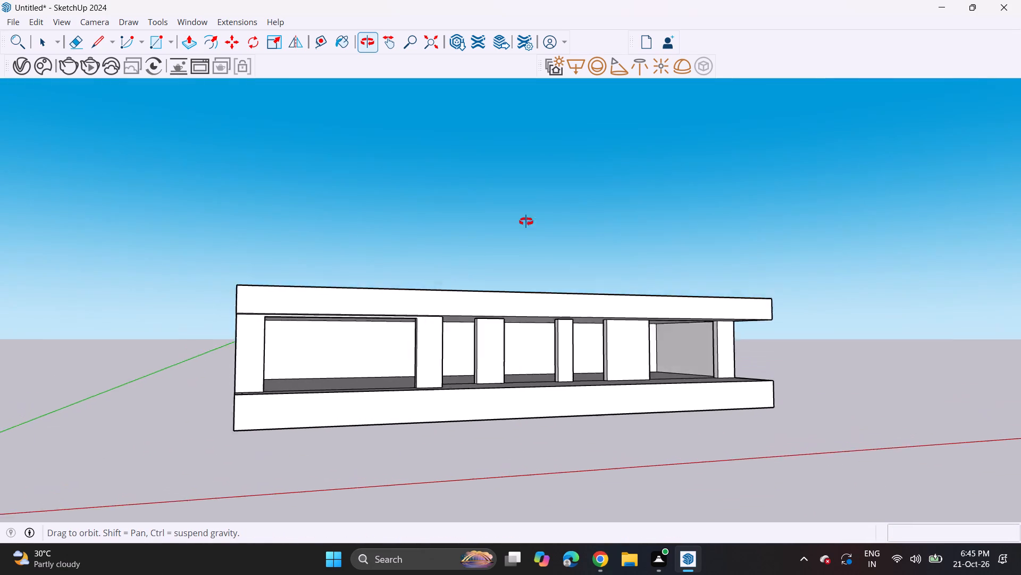
pyautogui.moveTo(526, 221); pyautogui.dragTo(345, 265, button='middle')
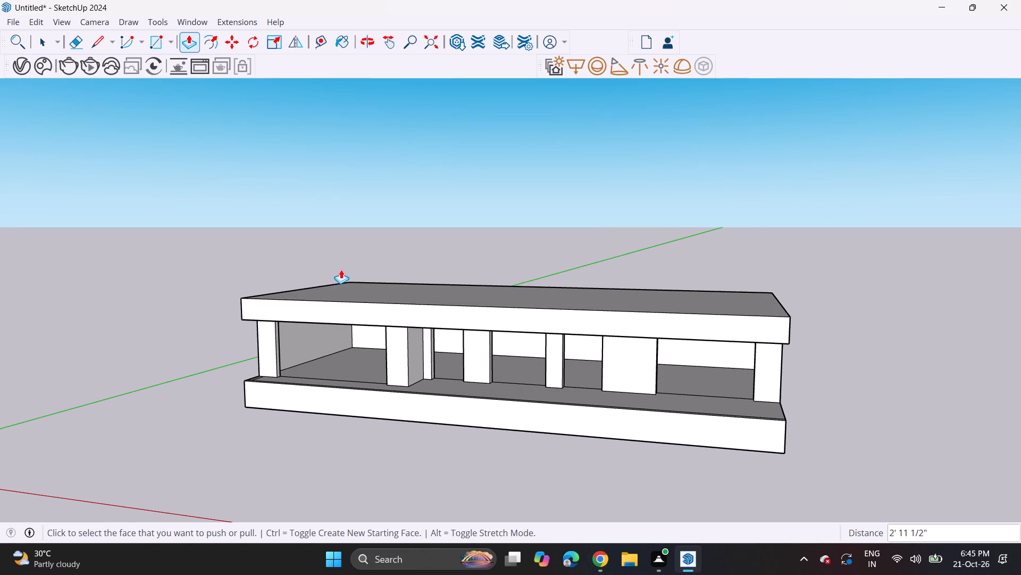
pyautogui.scroll(1, 339, 270)
pyautogui.moveTo(334, 273); pyautogui.dragTo(303, 239, button='middle')
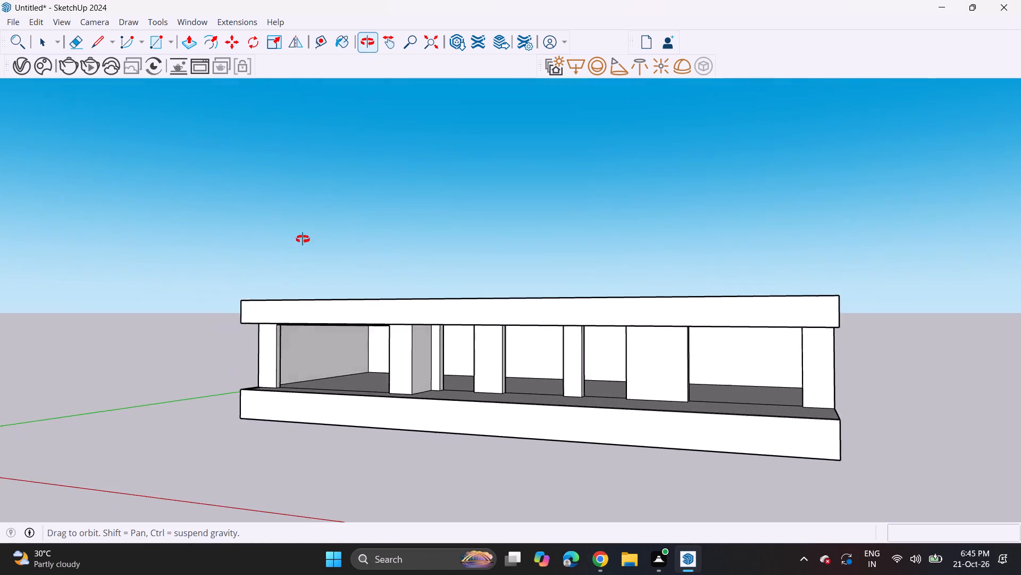
pyautogui.moveTo(303, 239); pyautogui.dragTo(206, 206, button='middle')
pyautogui.click(780, 270)
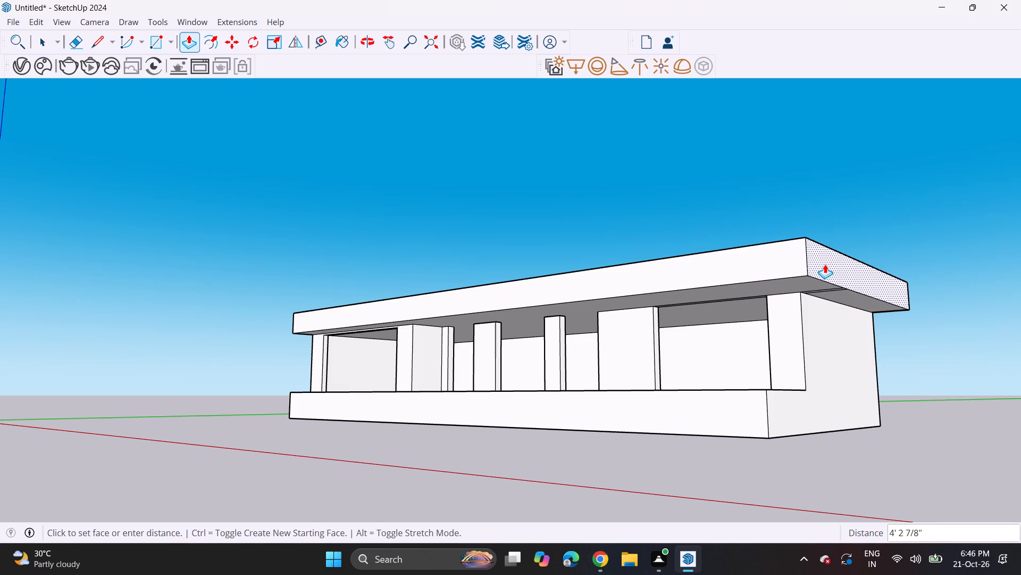
pyautogui.click(851, 262)
# Draw a rectangle about 1' 11" by 9' 8" on the roof overhang's underside, at its outer front corner.
pyautogui.moveTo(564, 276); pyautogui.dragTo(731, 317, button='middle')
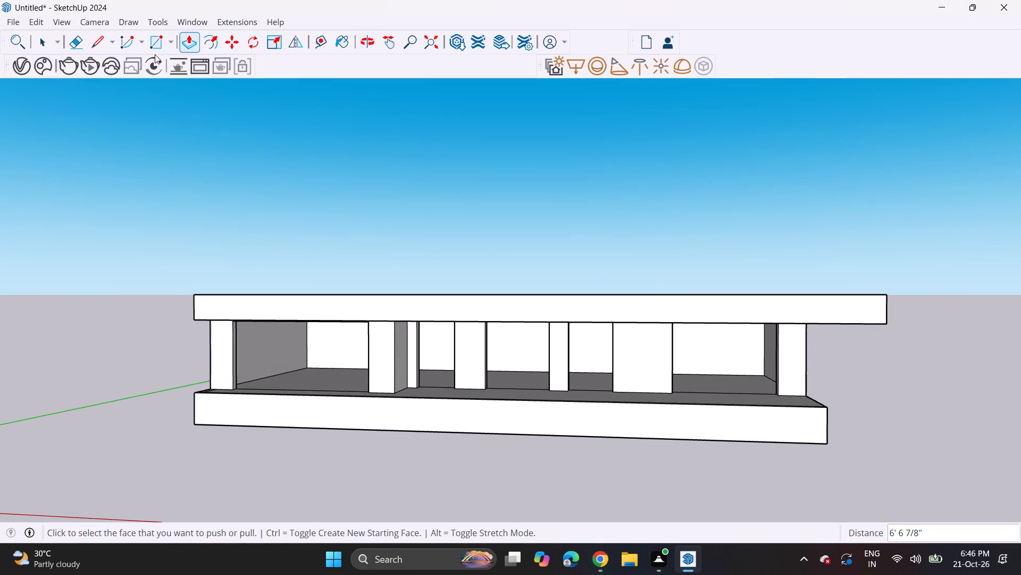
pyautogui.click(155, 43)
pyautogui.moveTo(576, 245); pyautogui.dragTo(551, 155, button='middle')
pyautogui.scroll(4, 913, 269)
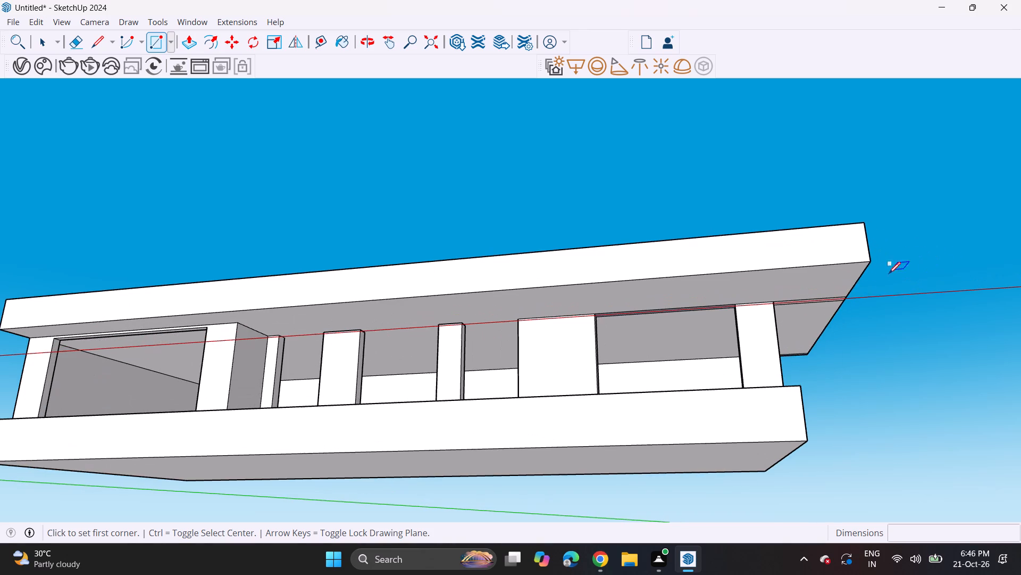
pyautogui.click(847, 291)
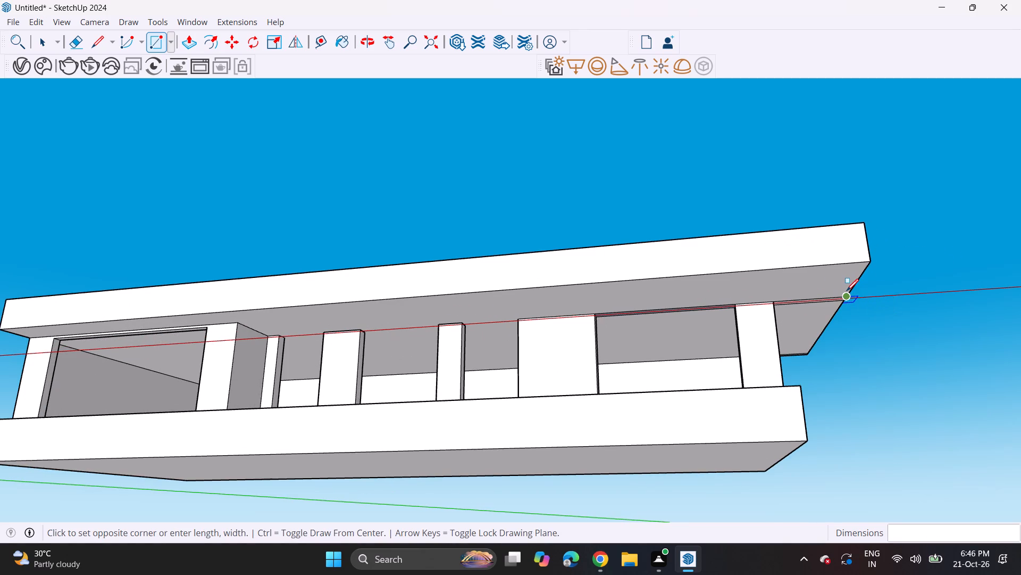
pyautogui.click(846, 261)
# Pull the rectangle under the overhang down to the plinth's bottom level to form a vertical support wall.
pyautogui.scroll(-5, 580, 225)
pyautogui.moveTo(186, 34); pyautogui.dragTo(194, 35)
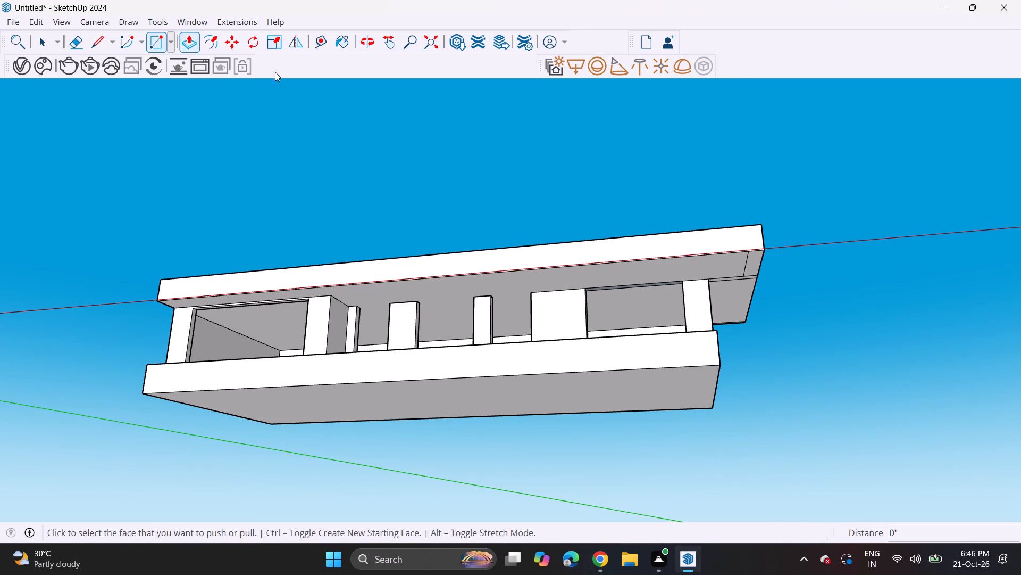
pyautogui.moveTo(439, 202); pyautogui.dragTo(471, 255, button='middle')
pyautogui.click(755, 288)
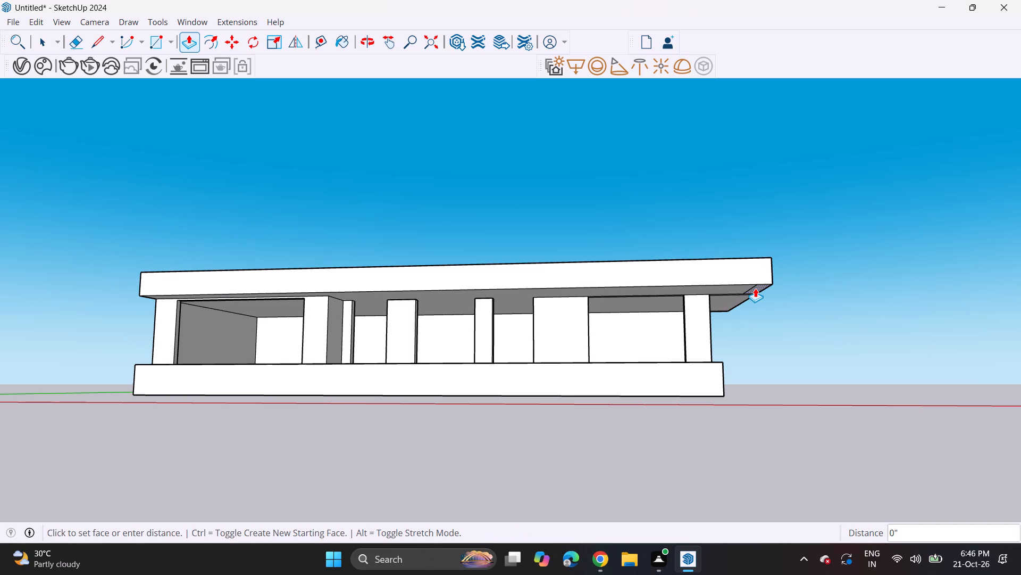
pyautogui.click(725, 395)
# Push the plinth's front face back about 8 3/16", and again about 3' 2 1/4" to meet the front piers.
pyautogui.moveTo(597, 321); pyautogui.dragTo(612, 341, button='middle')
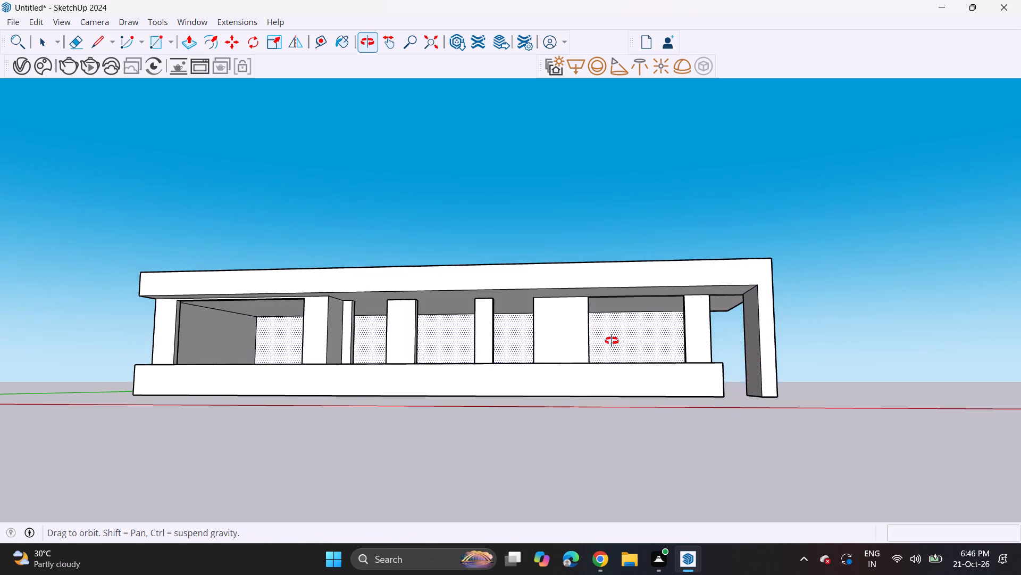
pyautogui.moveTo(612, 341); pyautogui.dragTo(654, 370, button='middle')
pyautogui.scroll(-2, 593, 325)
pyautogui.moveTo(585, 328); pyautogui.dragTo(680, 384, button='middle')
pyautogui.moveTo(669, 381); pyautogui.dragTo(621, 367, button='middle')
pyautogui.moveTo(623, 392); pyautogui.dragTo(616, 399, button='middle')
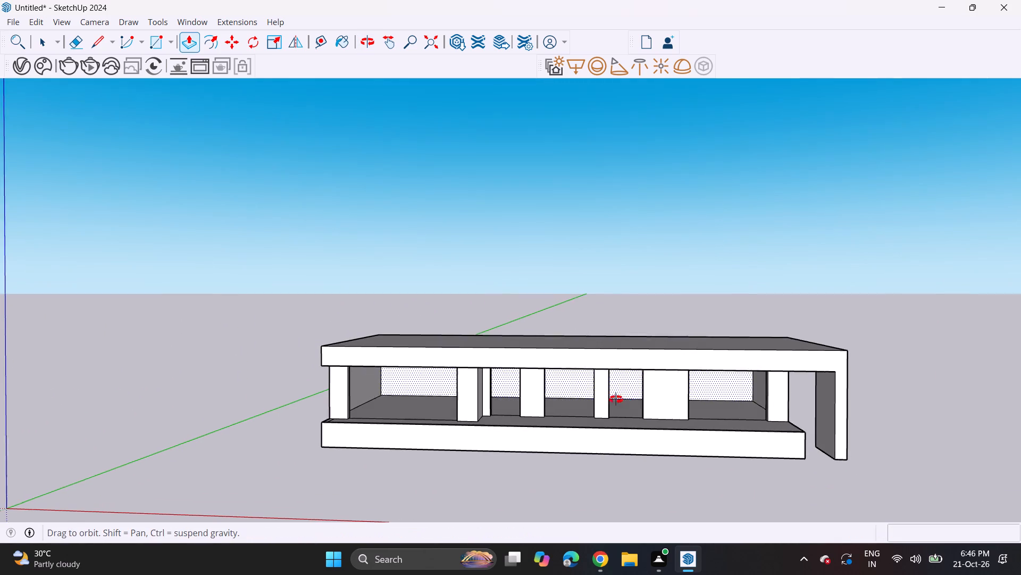
pyautogui.moveTo(616, 399); pyautogui.dragTo(520, 450, button='middle')
pyautogui.scroll(2, 409, 424)
pyautogui.click(421, 423)
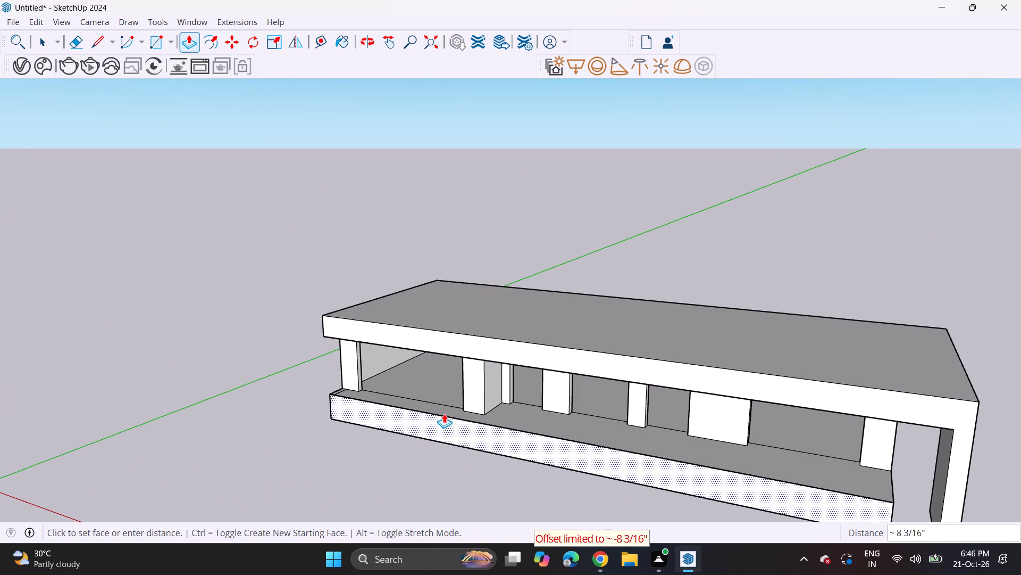
pyautogui.click(444, 414)
pyautogui.click(444, 423)
pyautogui.click(457, 411)
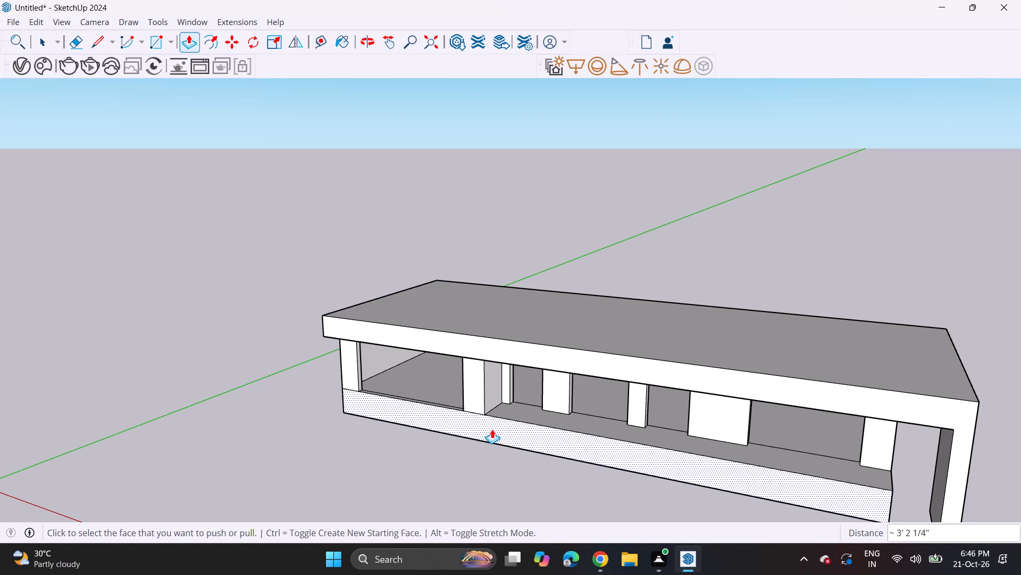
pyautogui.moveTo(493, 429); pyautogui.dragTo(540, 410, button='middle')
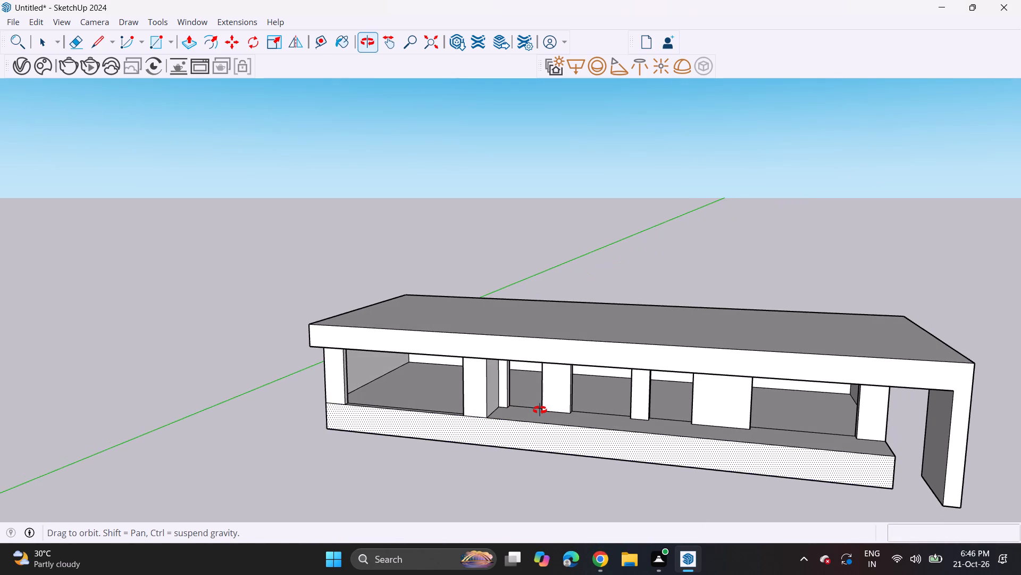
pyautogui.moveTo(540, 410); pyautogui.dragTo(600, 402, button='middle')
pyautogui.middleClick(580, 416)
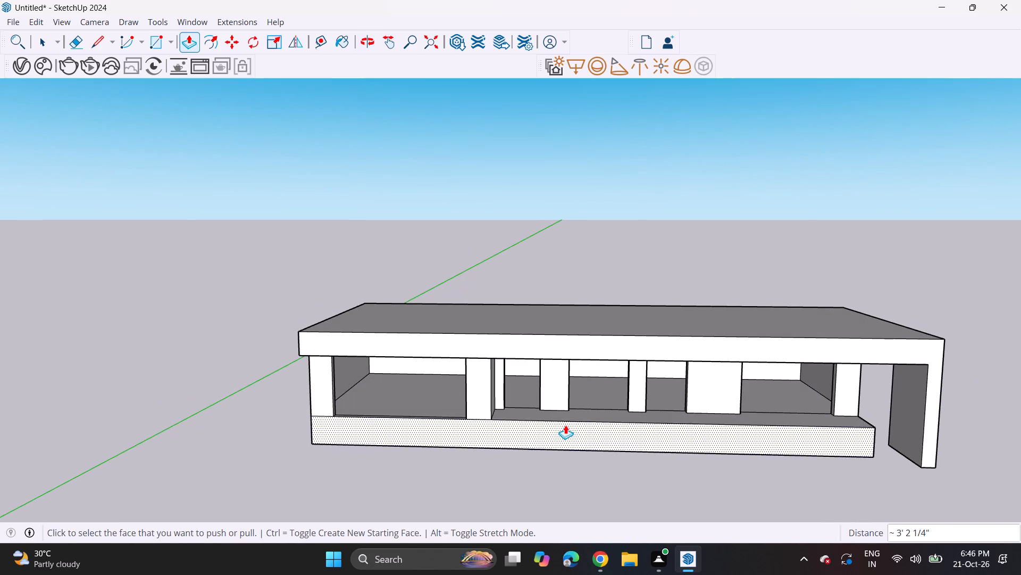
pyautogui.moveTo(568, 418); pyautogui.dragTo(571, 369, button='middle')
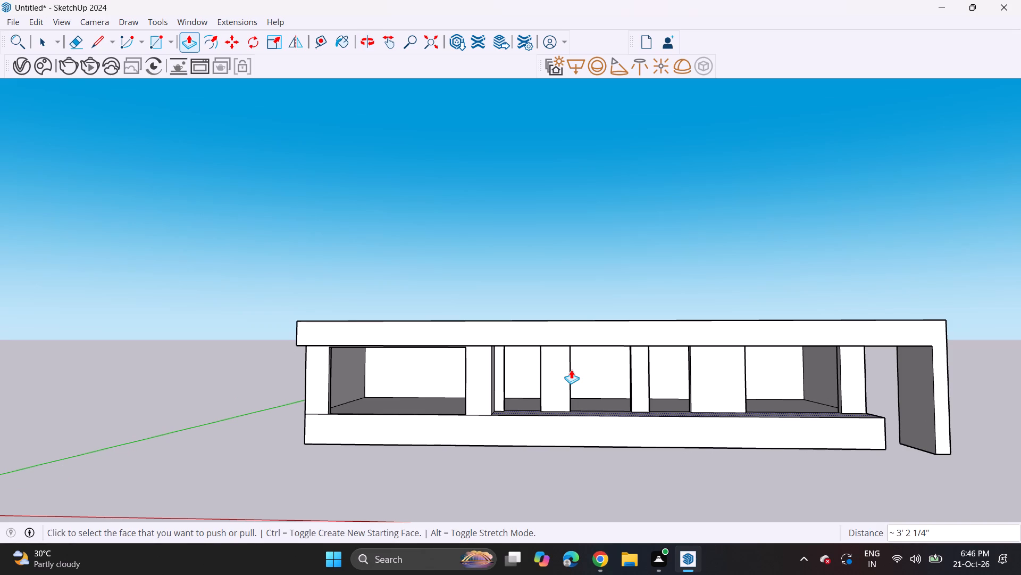
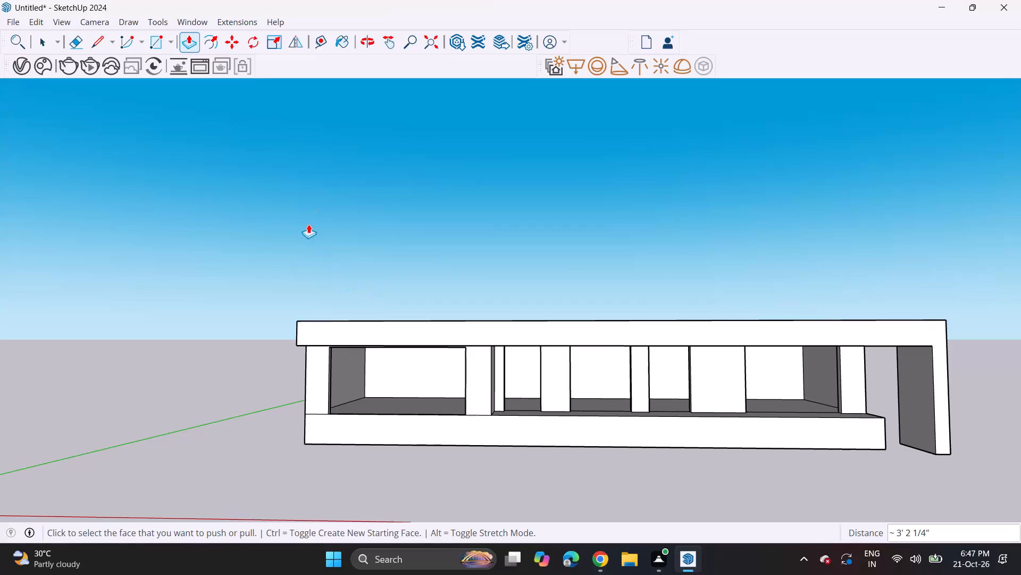
# Offset the roof slab's top outline inward by about 1' 2 1/2".
pyautogui.scroll(-4, 236, 281)
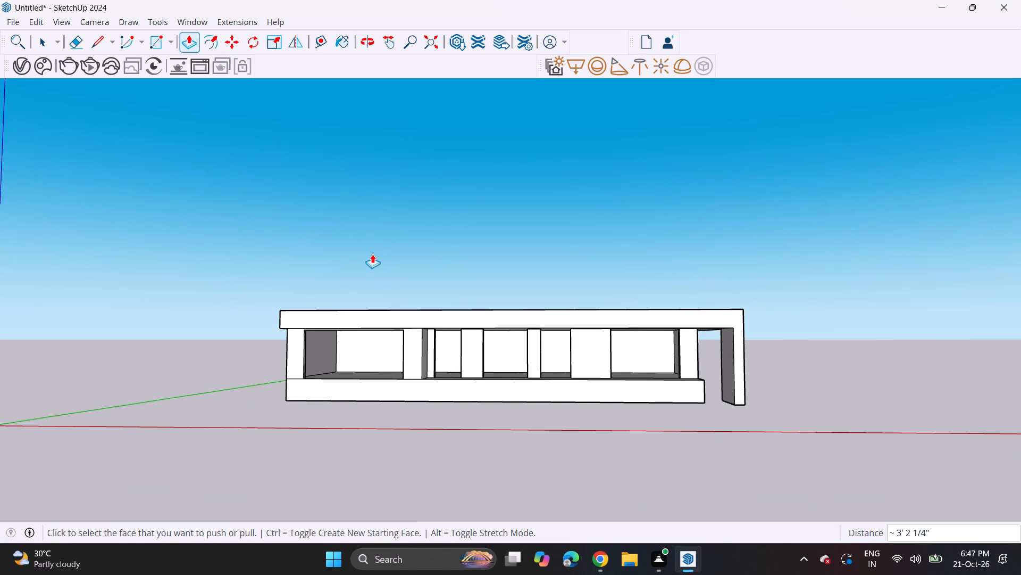
pyautogui.moveTo(388, 271); pyautogui.dragTo(391, 381, button='middle')
pyautogui.scroll(4, 376, 317)
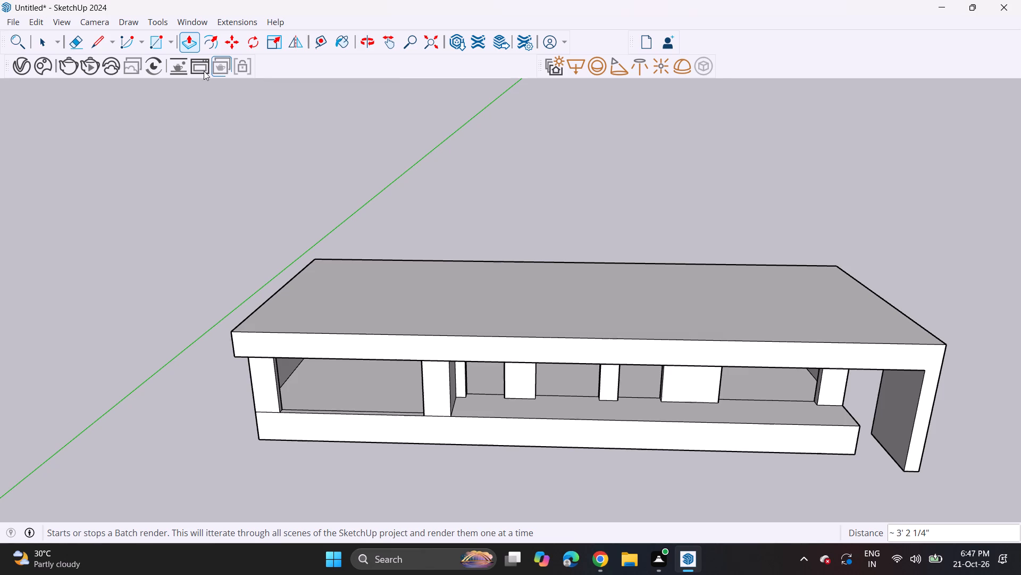
pyautogui.click(99, 44)
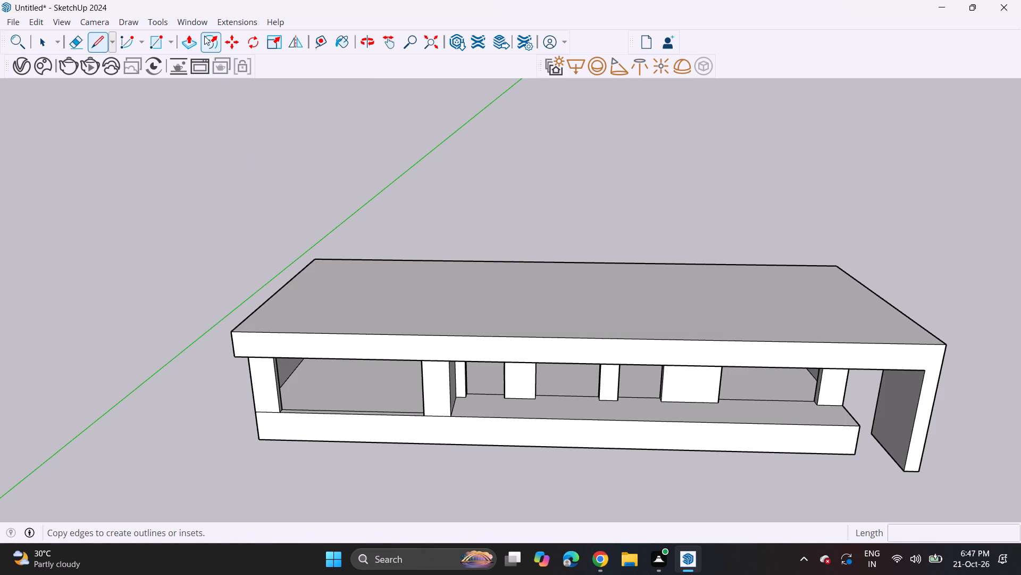
pyautogui.moveTo(204, 37); pyautogui.dragTo(214, 49)
pyautogui.moveTo(300, 303); pyautogui.dragTo(303, 392, button='middle')
pyautogui.click(275, 295)
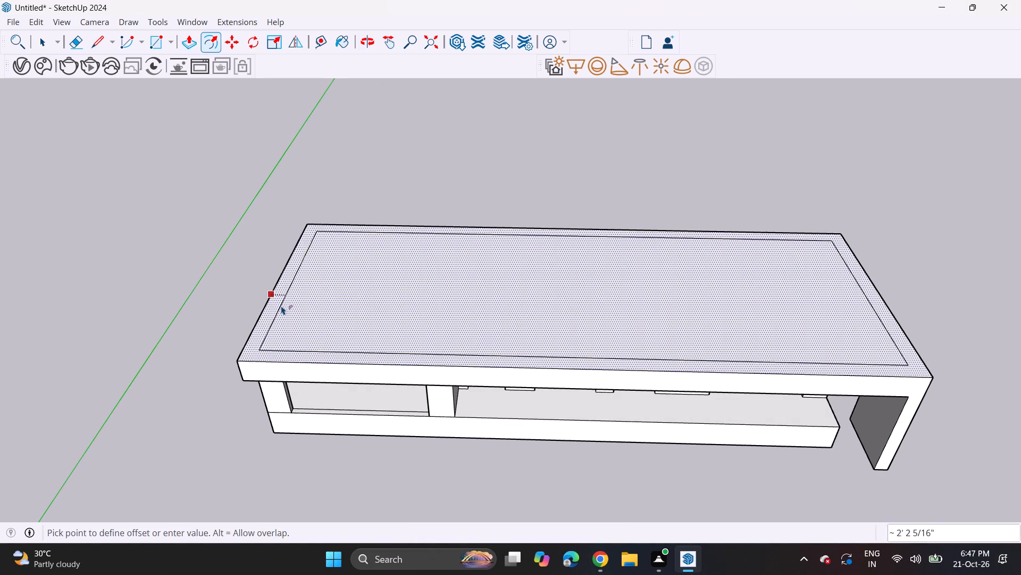
pyautogui.click(277, 299)
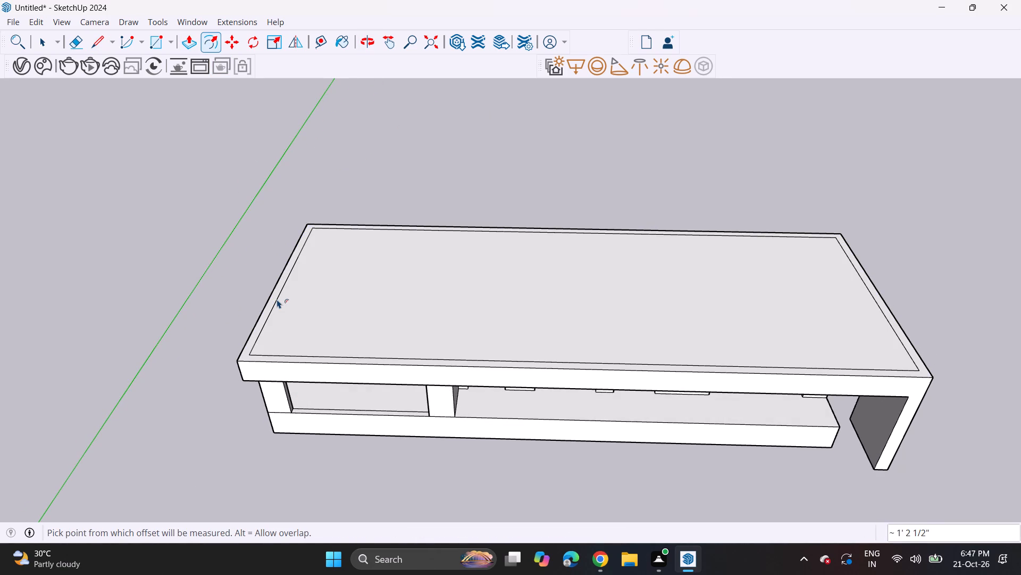
# Draw a diagonal about 5' 9 3/16" inward from the inset's front corner, and continue about 27' 7" parallel to the roof's end to the rear inset edge.
pyautogui.moveTo(89, 45); pyautogui.dragTo(94, 46)
pyautogui.scroll(3, 282, 393)
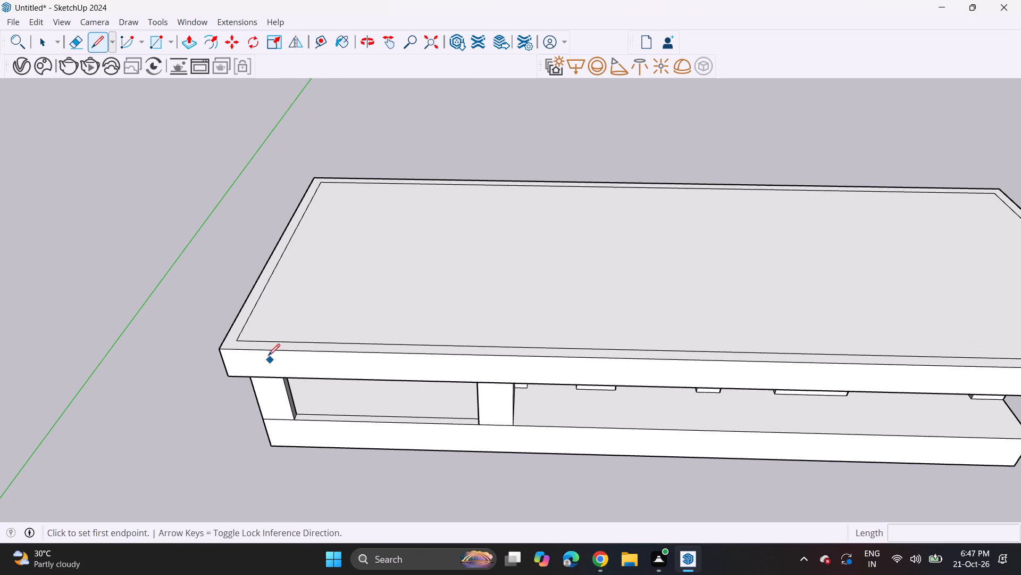
pyautogui.click(239, 342)
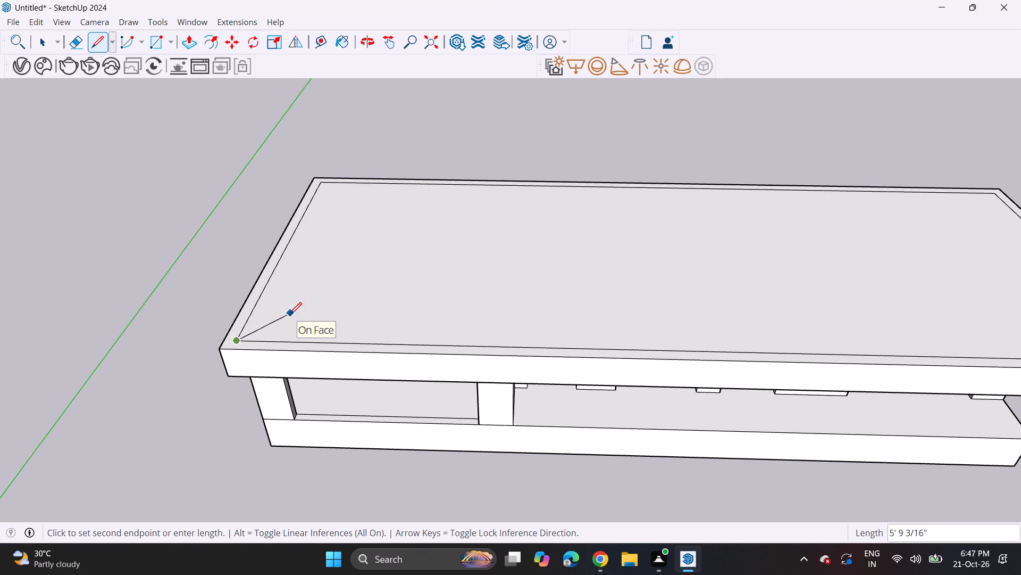
pyautogui.click(290, 314)
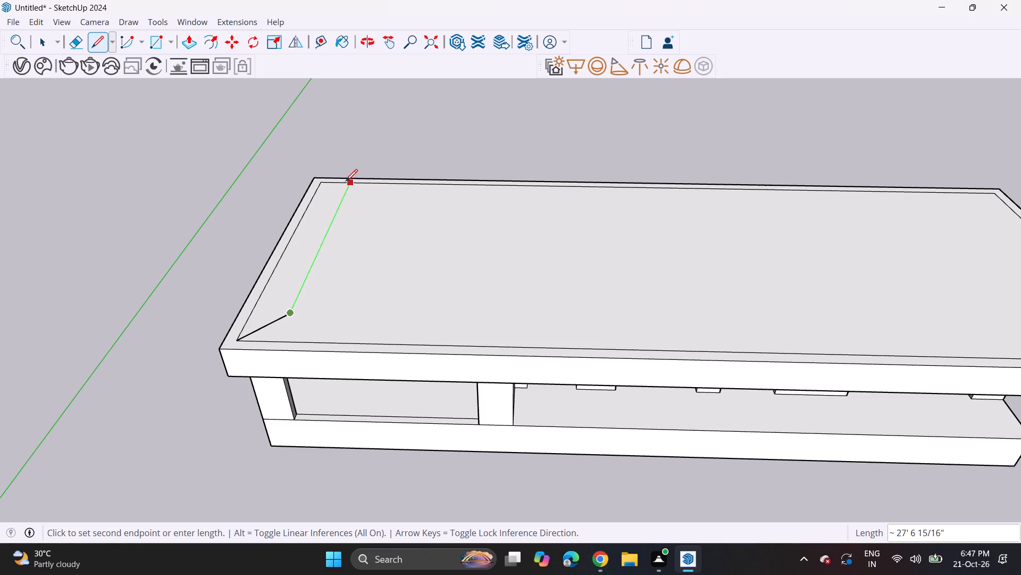
pyautogui.click(347, 181)
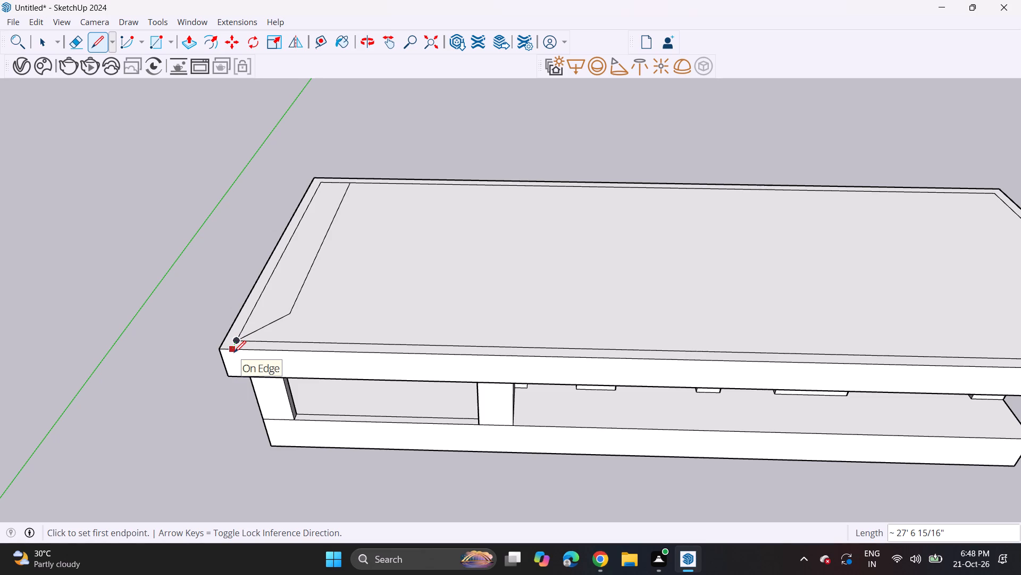
# Draw a 1' 2 1/2" line from the roof's front edge to the inset corner and a 6' 8 9/16" diagonal from that edge to the inner corner.
pyautogui.click(232, 350)
pyautogui.click(239, 339)
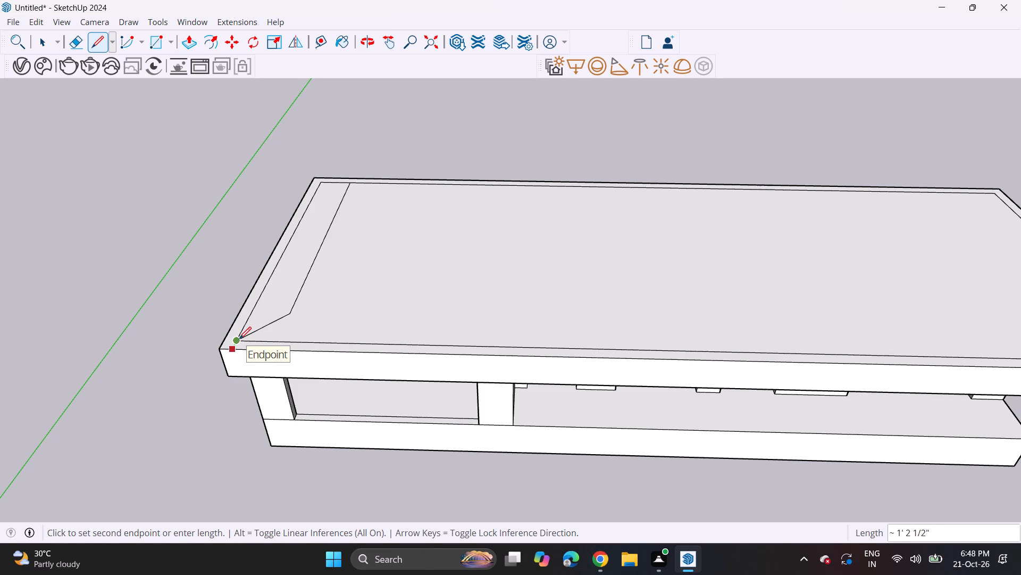
pyautogui.click(235, 349)
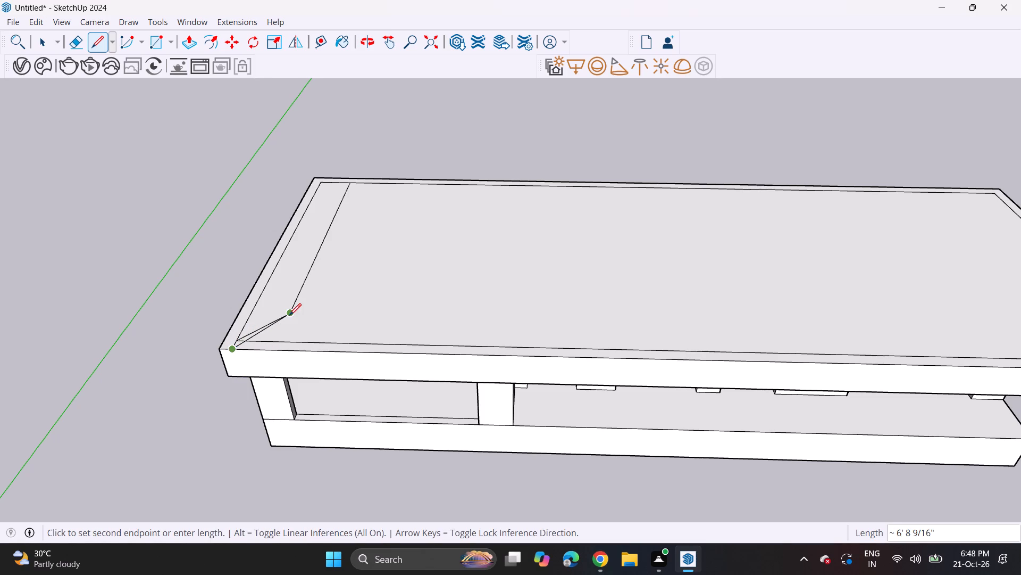
pyautogui.click(289, 314)
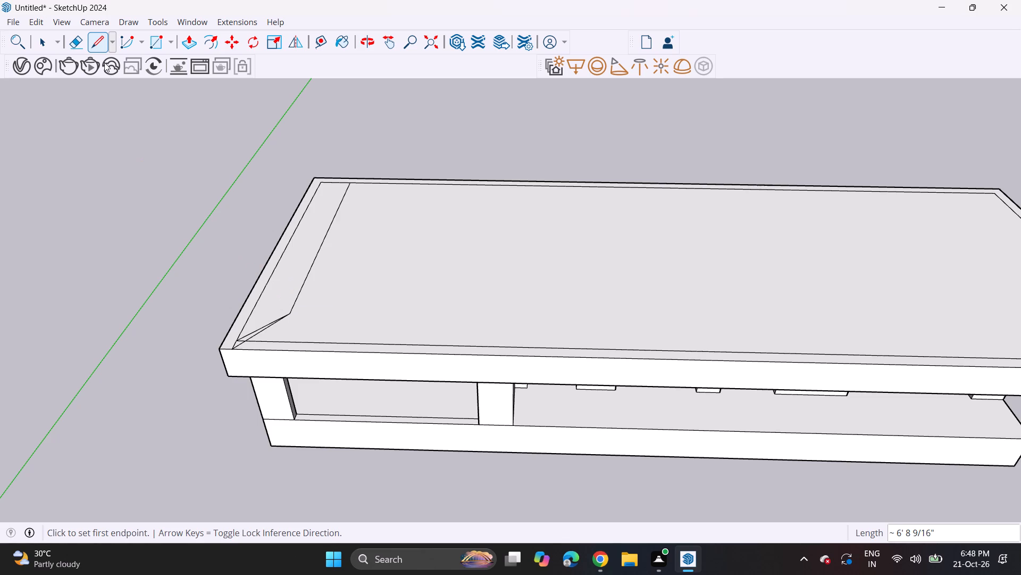
# Erase the original diagonal and the short piece of front inset edge beside the roof corner.
pyautogui.moveTo(69, 44); pyautogui.dragTo(77, 44)
pyautogui.scroll(8, 265, 332)
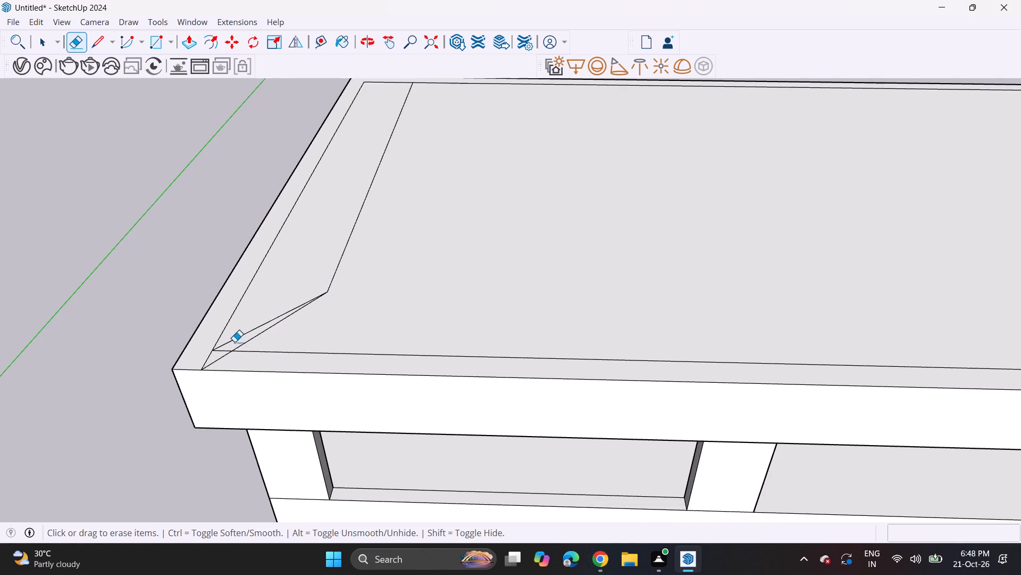
pyautogui.click(235, 342)
pyautogui.click(221, 351)
# Draw a line about 29' 10 7/8" parallel to the roof's front from the diagonal's inner end, with a 1' 5 7/8" jog toward the front.
pyautogui.scroll(-9, 230, 342)
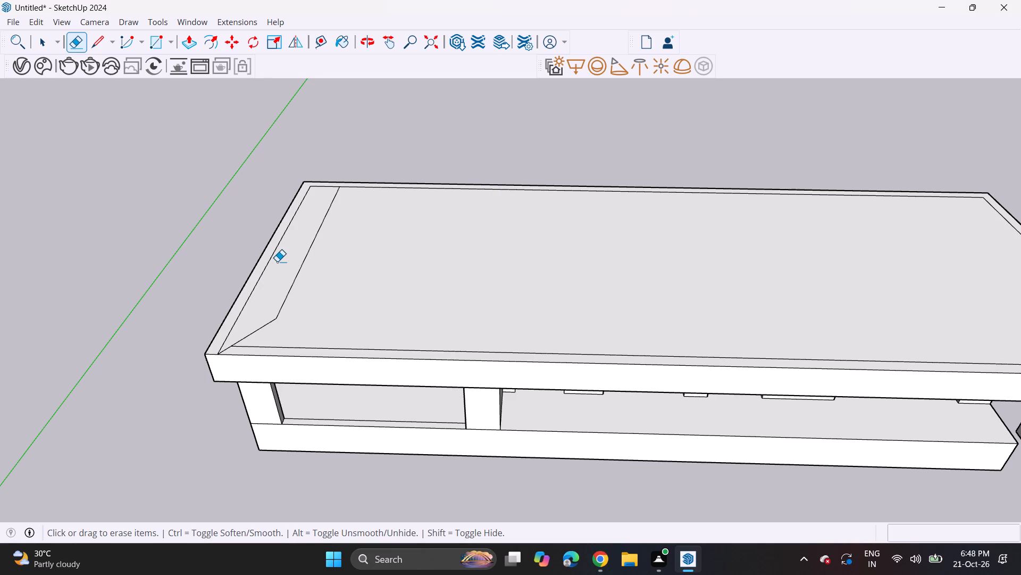
pyautogui.click(88, 35)
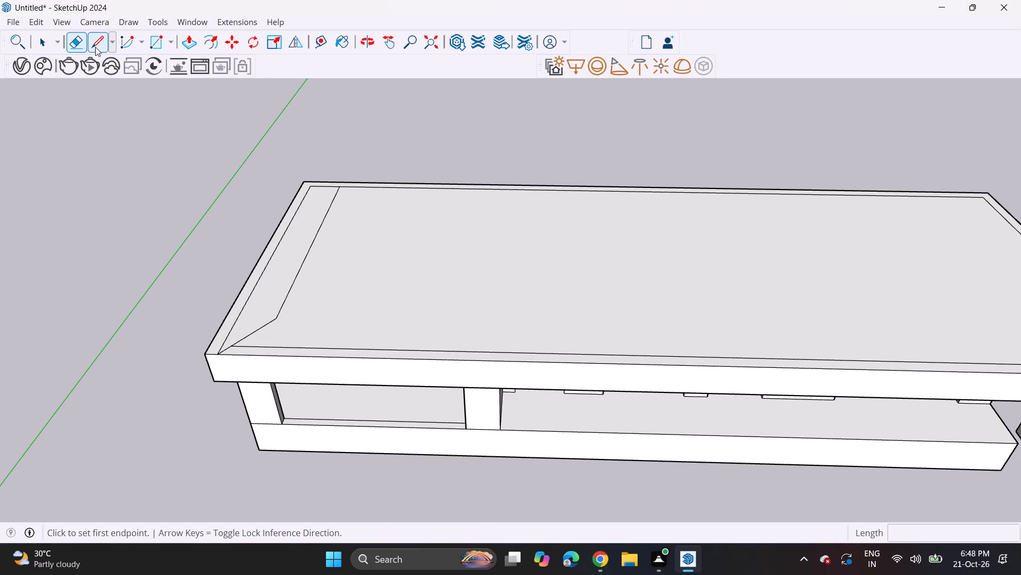
pyautogui.click(95, 47)
pyautogui.click(281, 319)
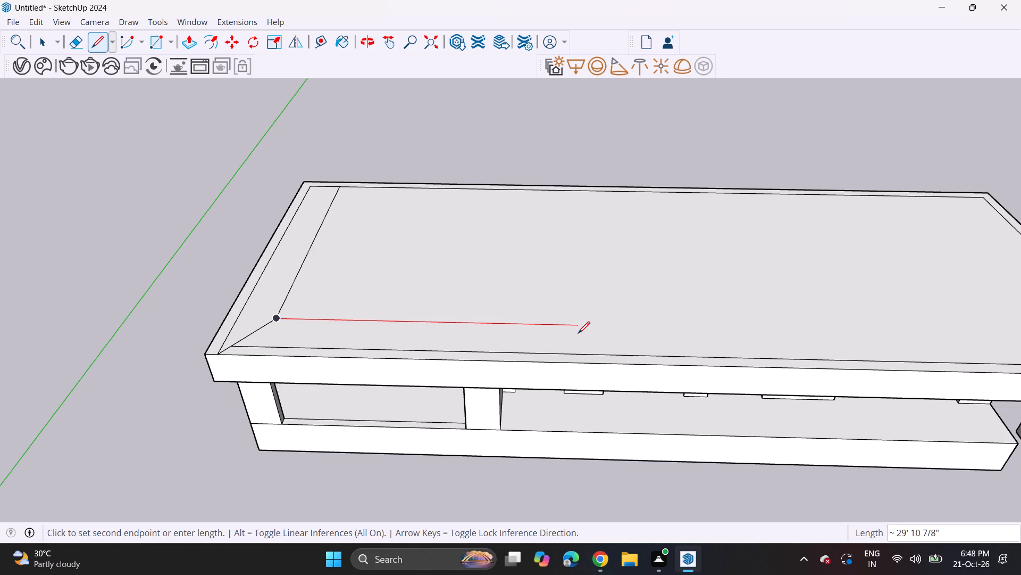
pyautogui.click(578, 333)
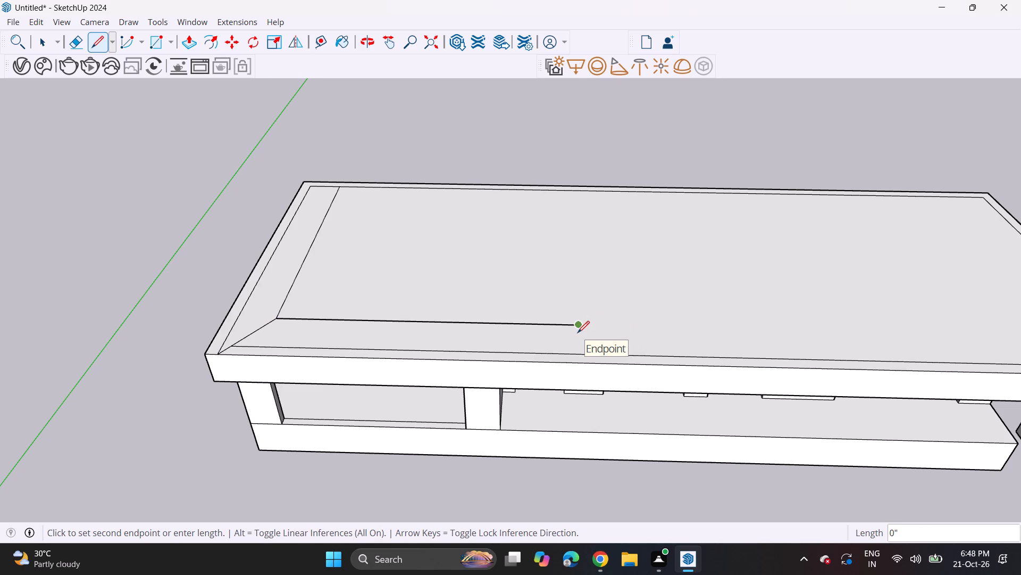
pyautogui.click(577, 323)
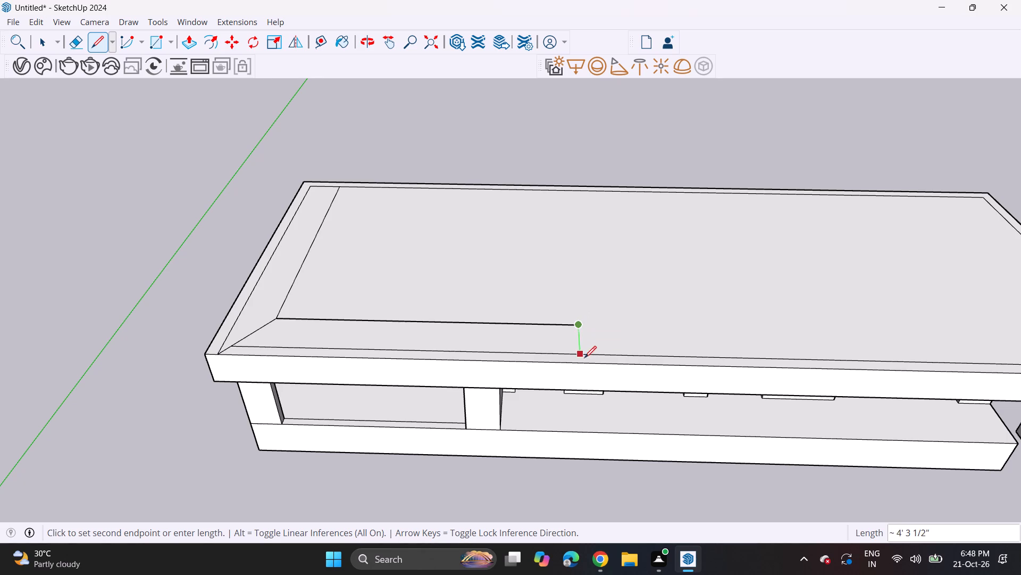
pyautogui.scroll(10, 581, 340)
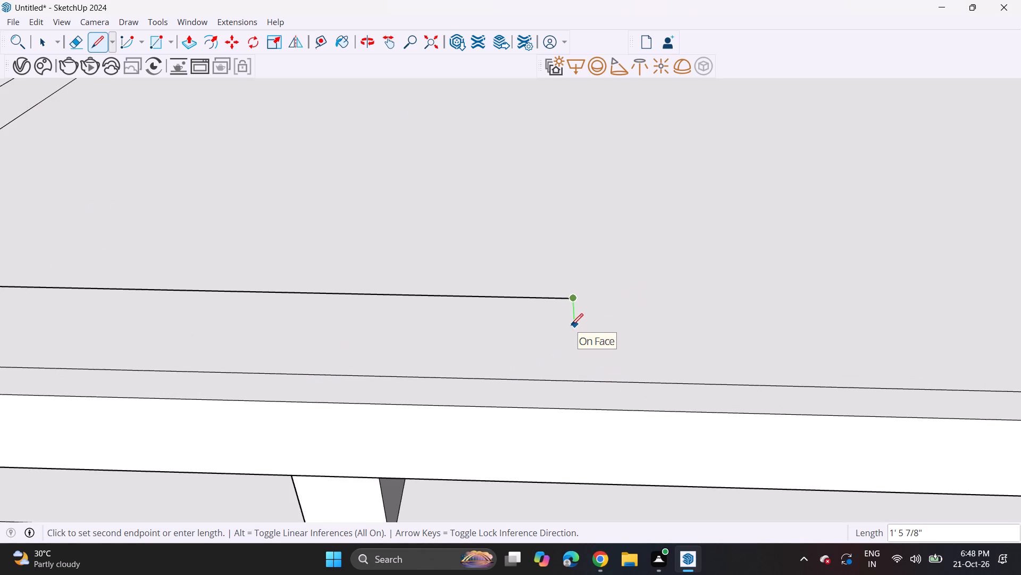
pyautogui.click(571, 325)
# Continue the outline parallel to the roof's front edge and return it 1' 5 7/8" toward the rear.
pyautogui.scroll(-5, 712, 325)
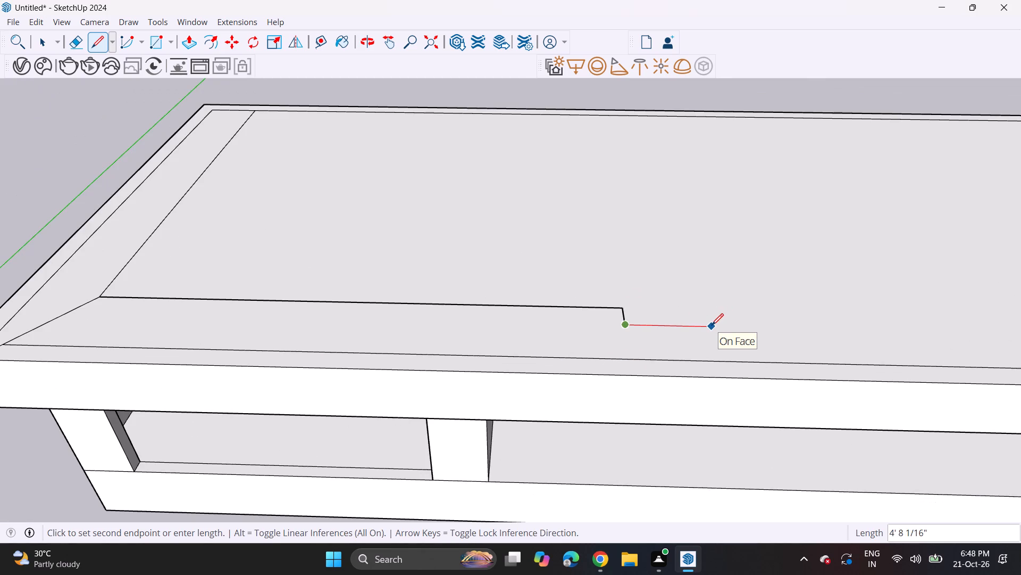
pyautogui.scroll(-4, 712, 325)
pyautogui.moveTo(684, 336); pyautogui.dragTo(571, 321, button='middle')
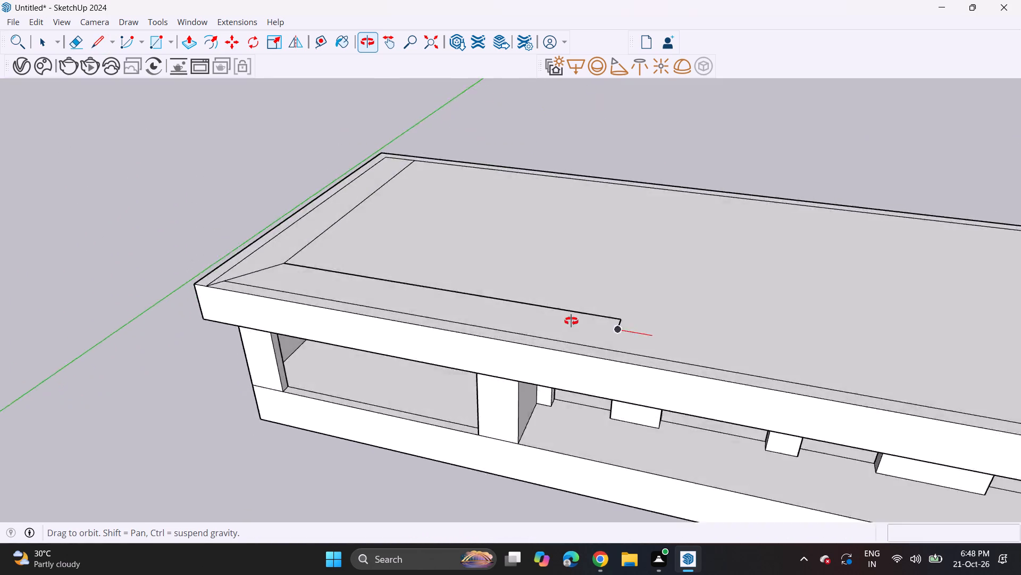
pyautogui.moveTo(571, 321); pyautogui.dragTo(685, 486, button='middle')
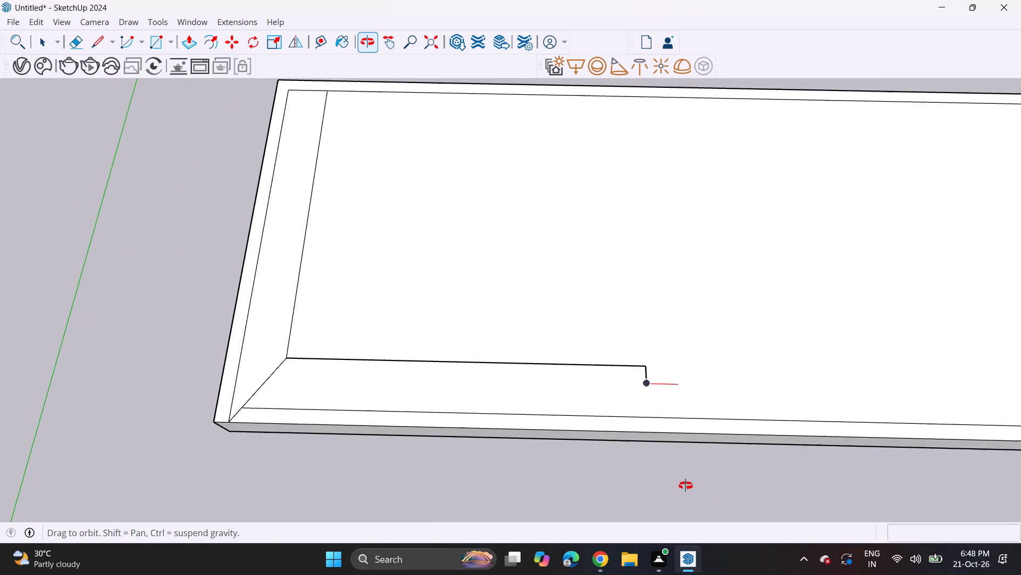
pyautogui.moveTo(685, 486); pyautogui.dragTo(681, 485, button='middle')
pyautogui.scroll(1, 681, 485)
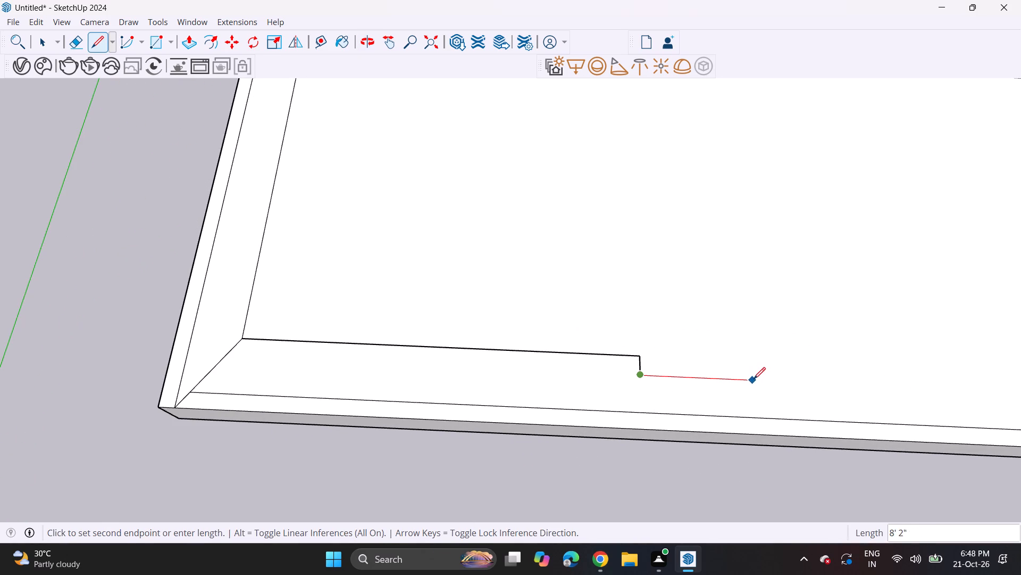
pyautogui.click(806, 383)
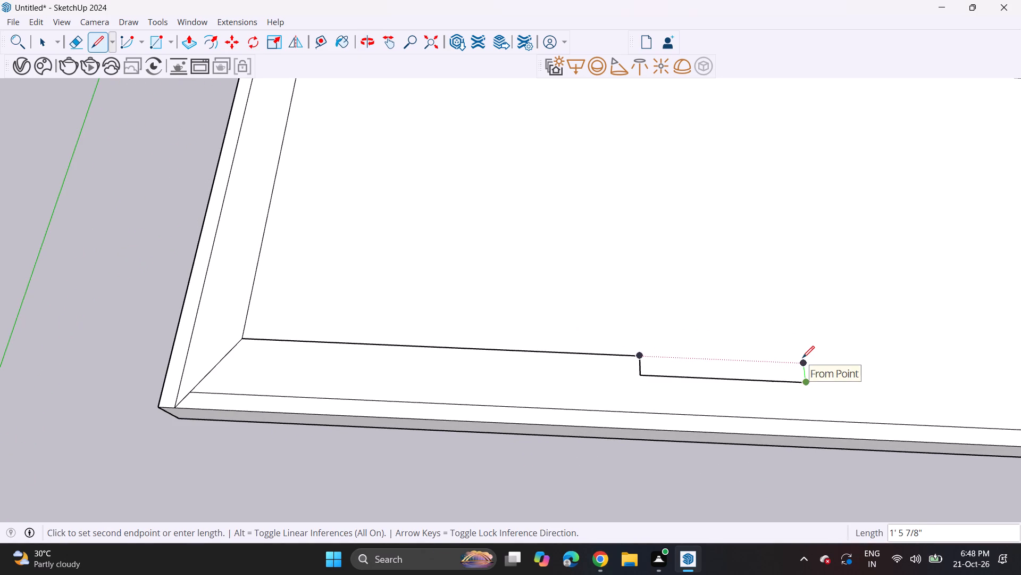
pyautogui.click(802, 358)
# Extend the return deeper into the roof, and run the outline parallel to the front edge to the roof's far outer edge.
pyautogui.scroll(-3, 811, 365)
pyautogui.moveTo(802, 373); pyautogui.dragTo(522, 377, button='middle')
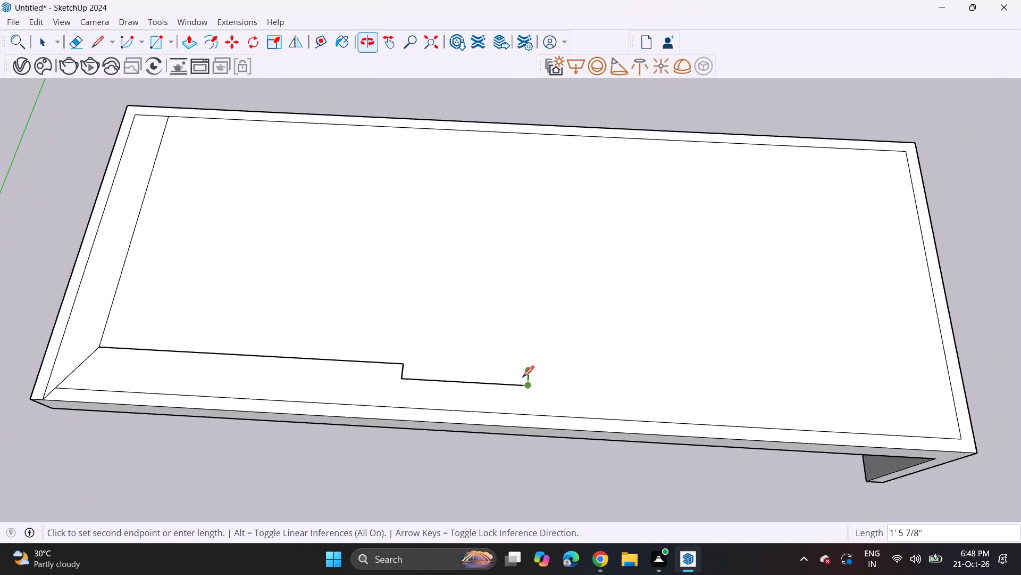
pyautogui.moveTo(522, 377); pyautogui.dragTo(522, 376, button='middle')
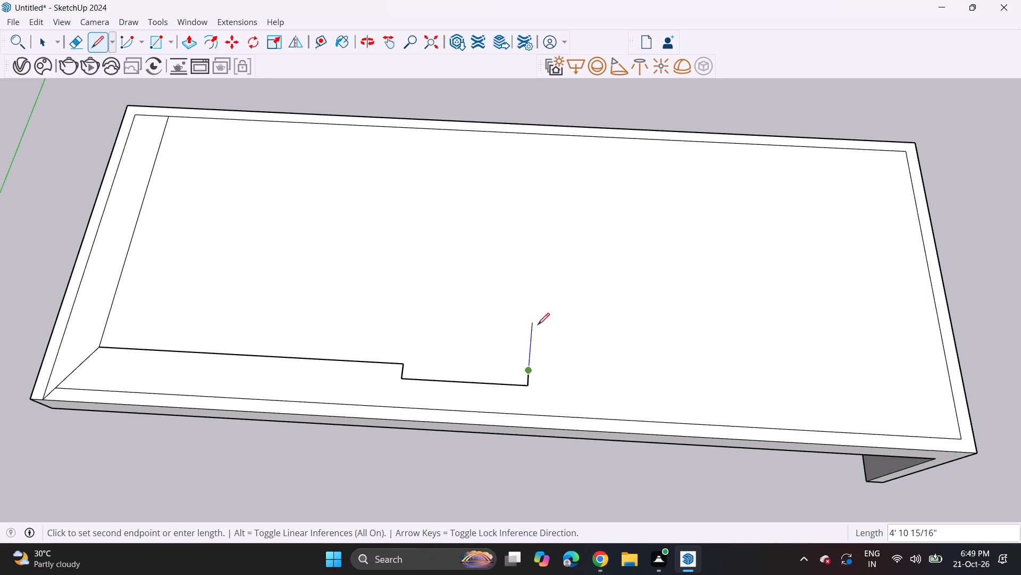
pyautogui.click(534, 326)
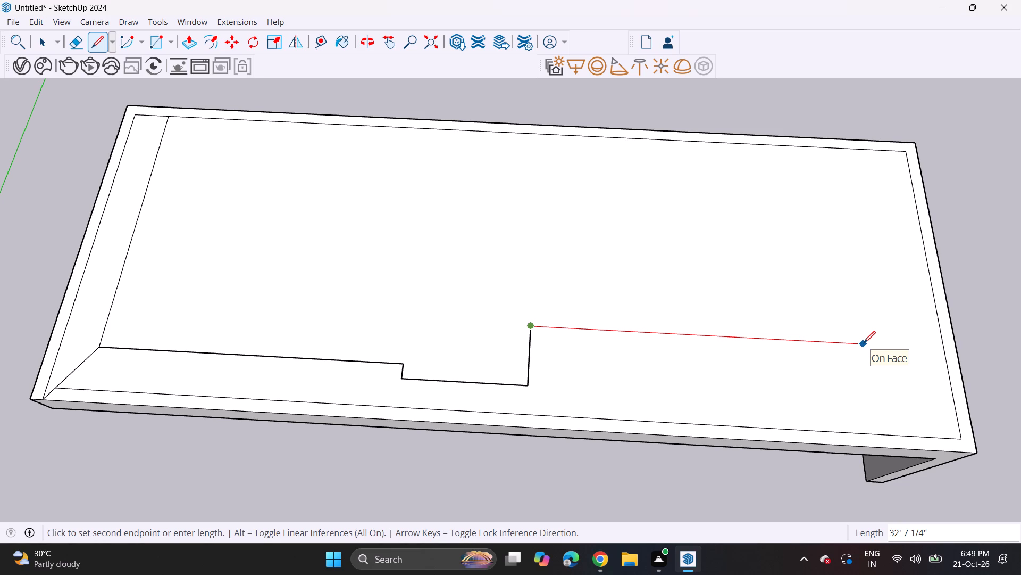
pyautogui.click(810, 351)
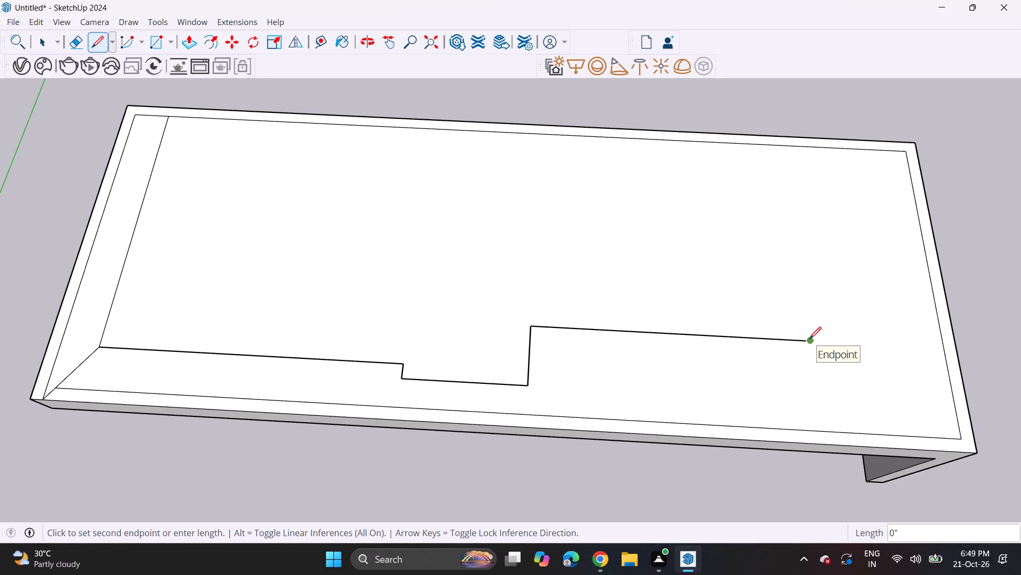
pyautogui.click(809, 339)
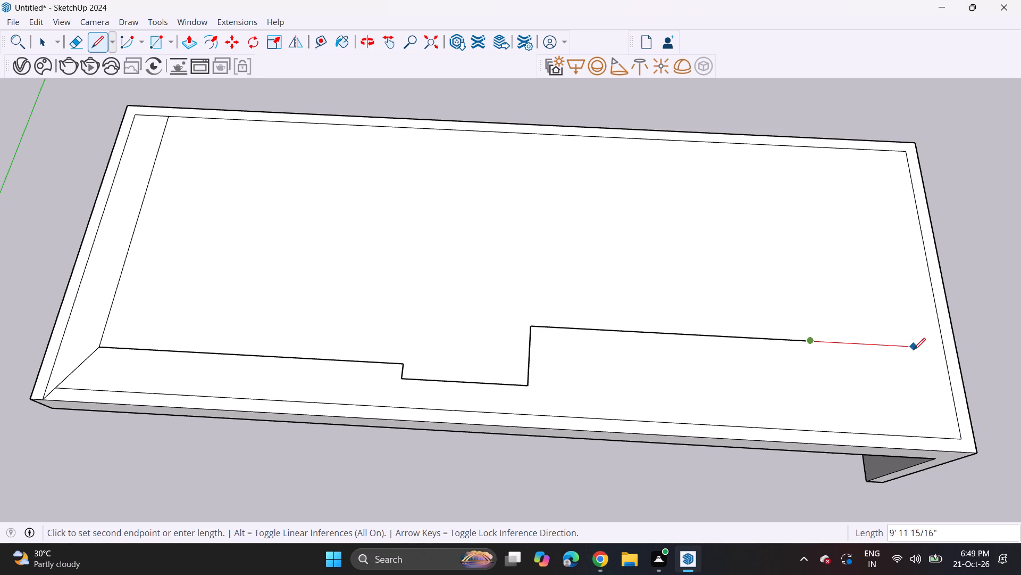
pyautogui.click(944, 348)
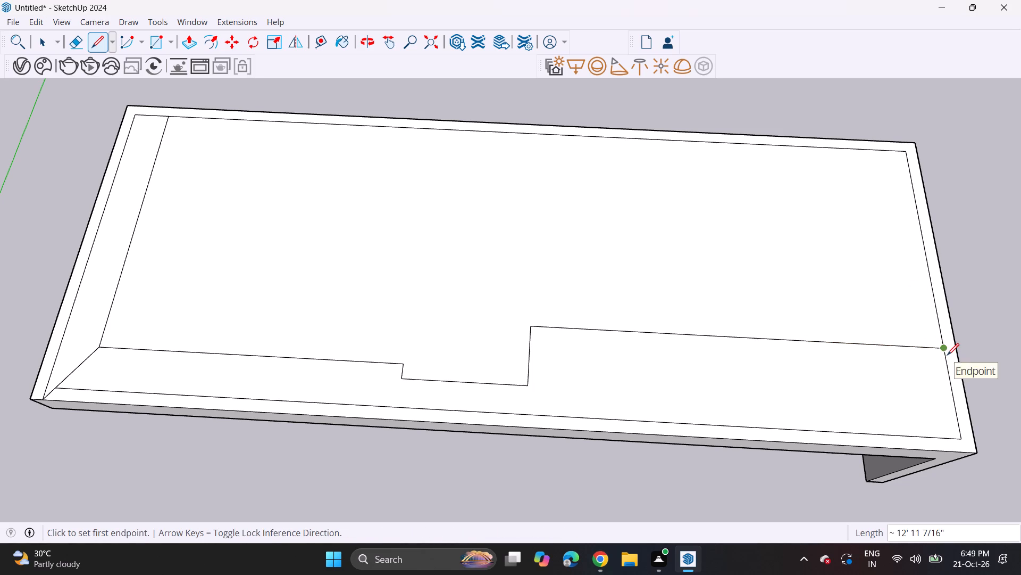
pyautogui.click(948, 353)
pyautogui.click(955, 351)
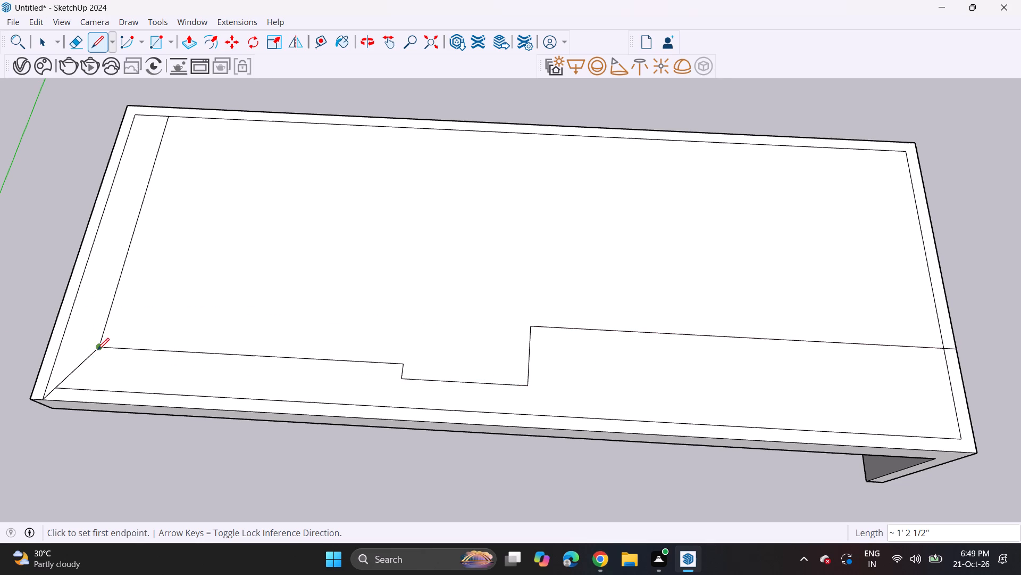
# Draw a second outline just in front of the stepped line, from the corner diagonal about 29' 10 9/16" along, around the jog and back toward the rear.
pyautogui.scroll(4, 97, 350)
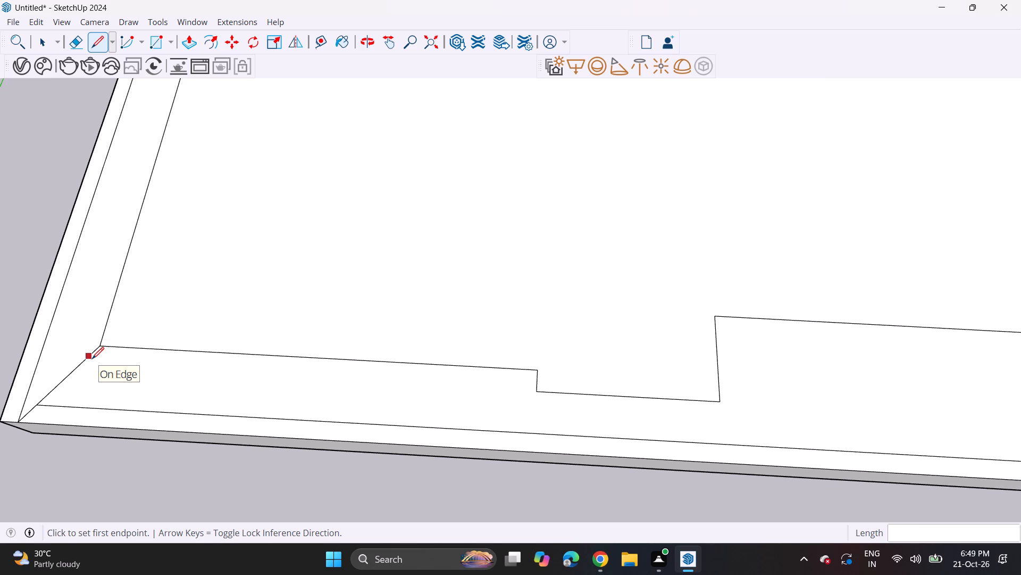
pyautogui.click(92, 359)
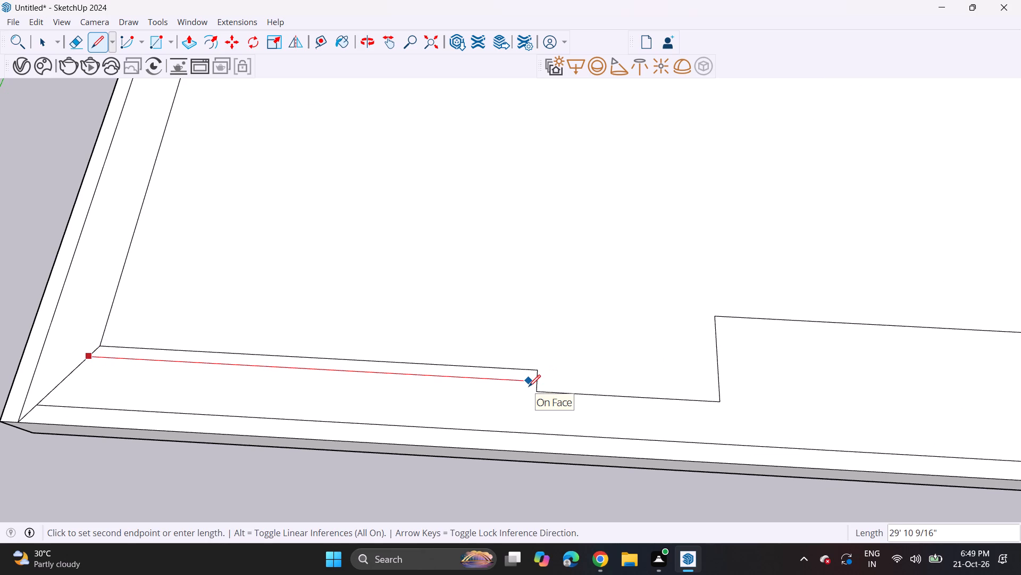
pyautogui.click(529, 387)
pyautogui.doubleClick(531, 405)
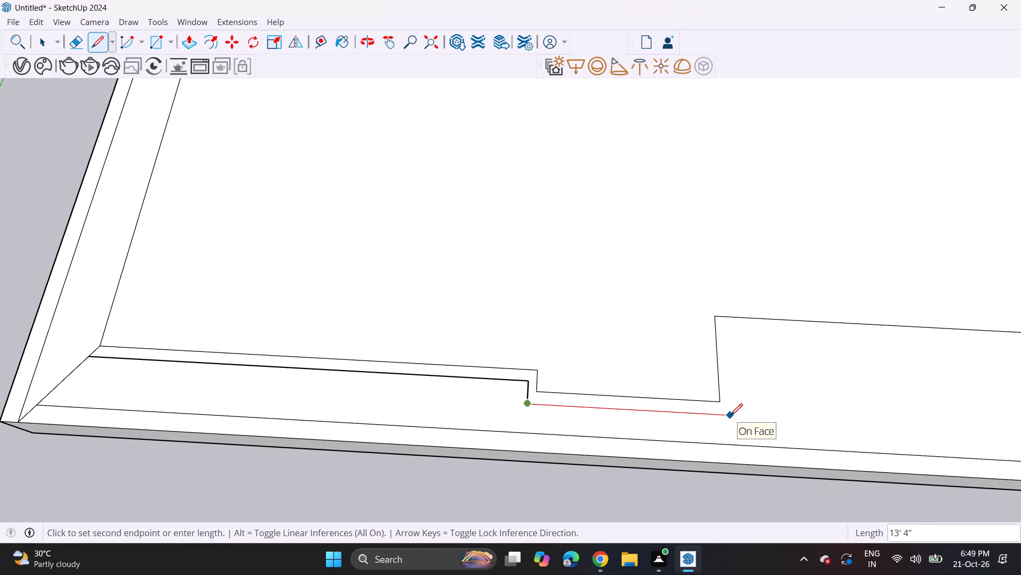
pyautogui.click(732, 415)
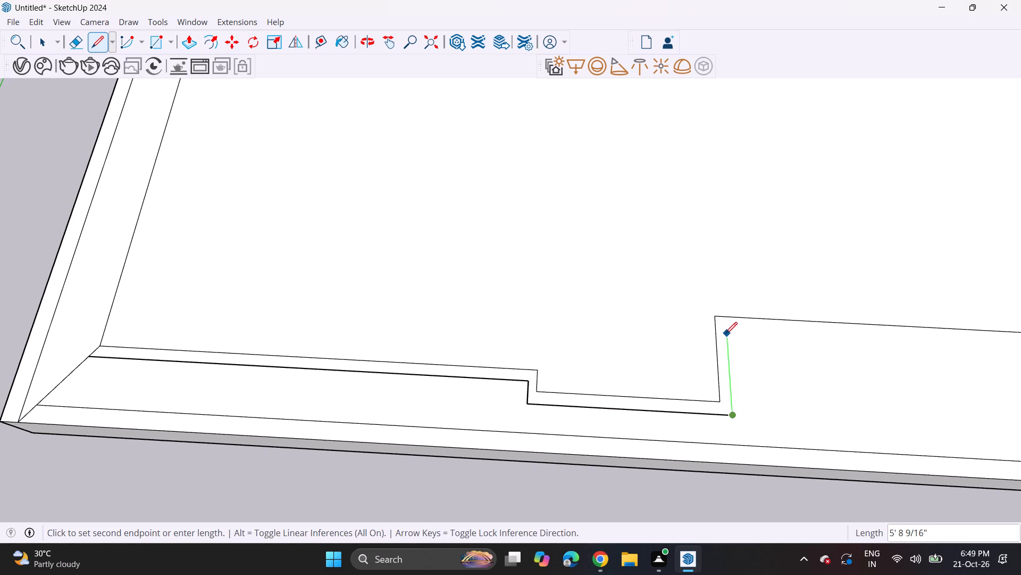
pyautogui.click(725, 329)
# Continue the second outline parallel to the roof's front for about 40' 10 7/16" to the roof's far outer edge.
pyautogui.scroll(-5, 716, 331)
pyautogui.keyDown('shift'); pyautogui.moveTo(715, 344); pyautogui.dragTo(451, 346, button='middle'); pyautogui.keyUp('shift')
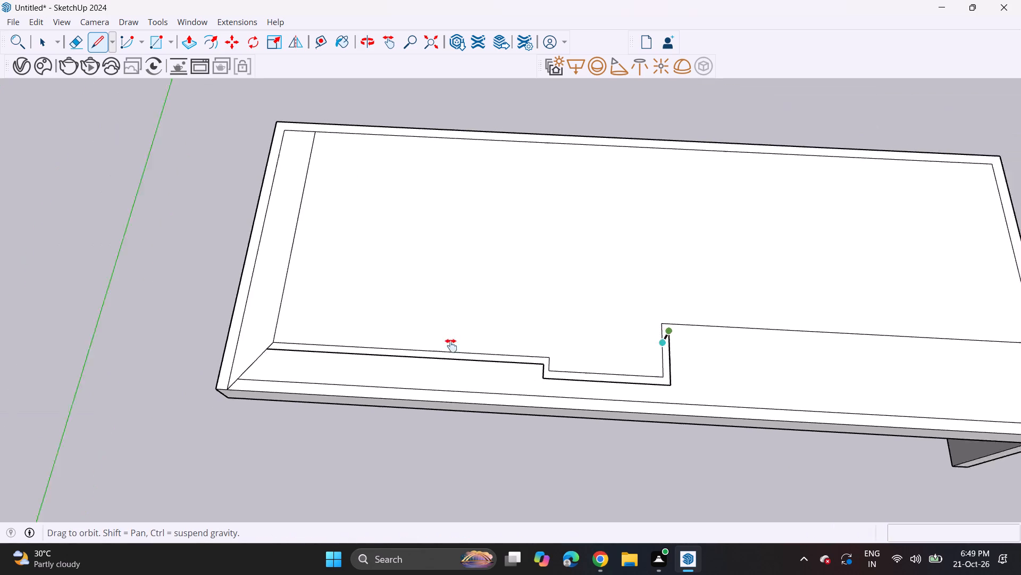
pyautogui.keyDown('shift'); pyautogui.moveTo(451, 346); pyautogui.dragTo(352, 353, button='middle'); pyautogui.keyUp('shift')
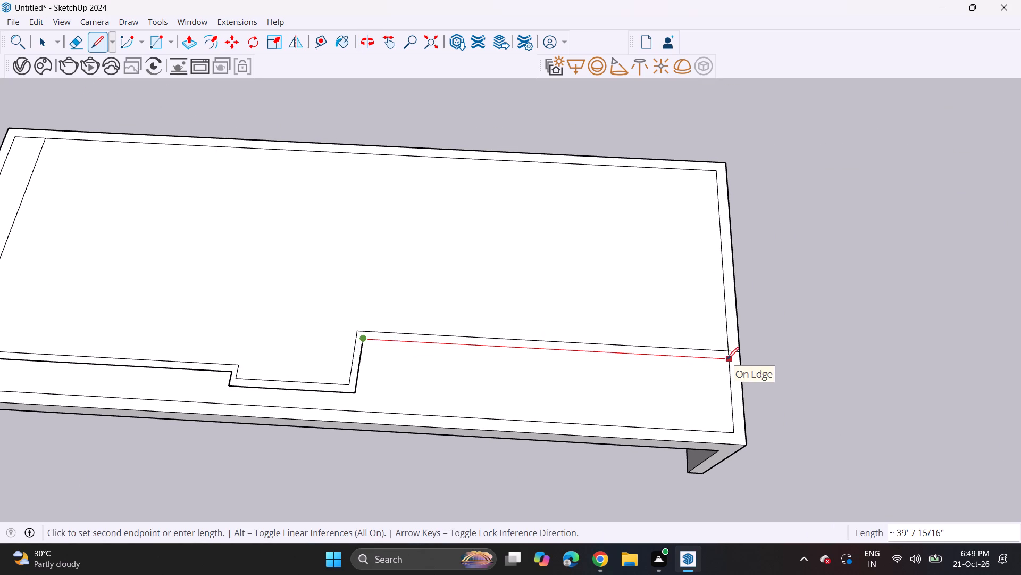
pyautogui.click(742, 361)
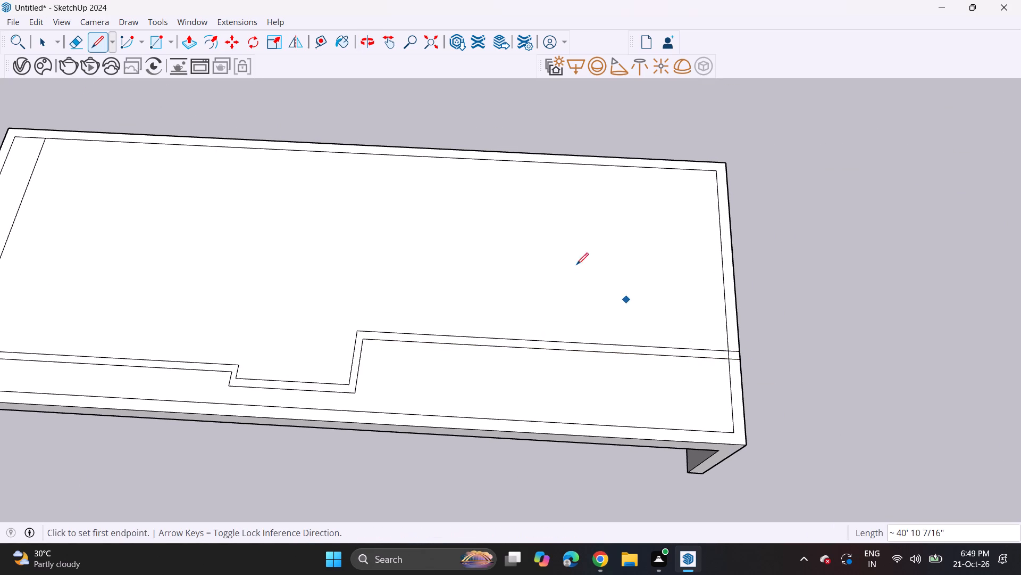
# Erase the rear outline's short extension past the inset edge, and the inset edge piece between the two outlines.
pyautogui.click(80, 52)
pyautogui.scroll(4, 711, 341)
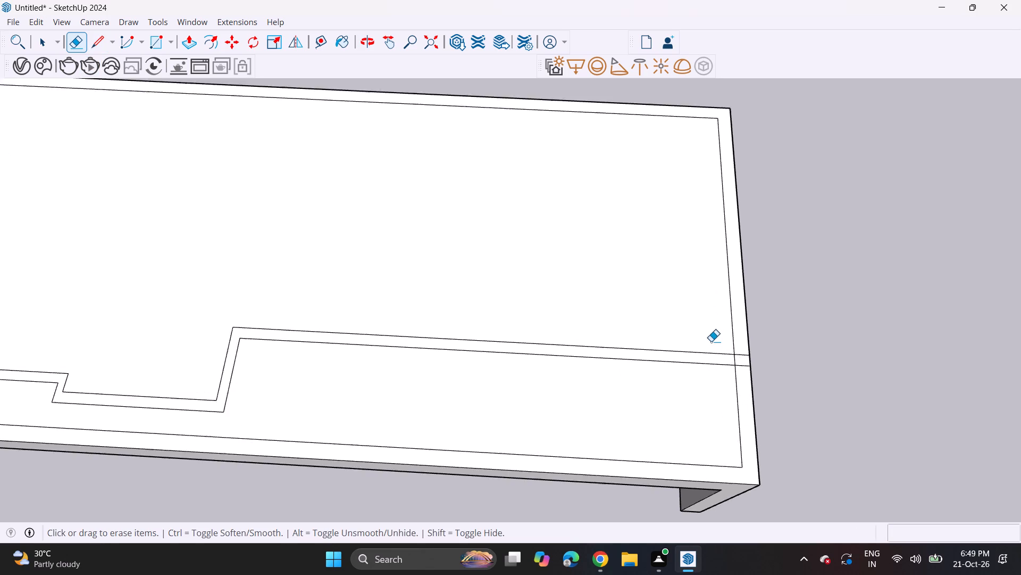
pyautogui.scroll(16, 768, 362)
pyautogui.moveTo(731, 350); pyautogui.dragTo(731, 316)
pyautogui.click(731, 316)
pyautogui.moveTo(713, 380); pyautogui.dragTo(671, 373)
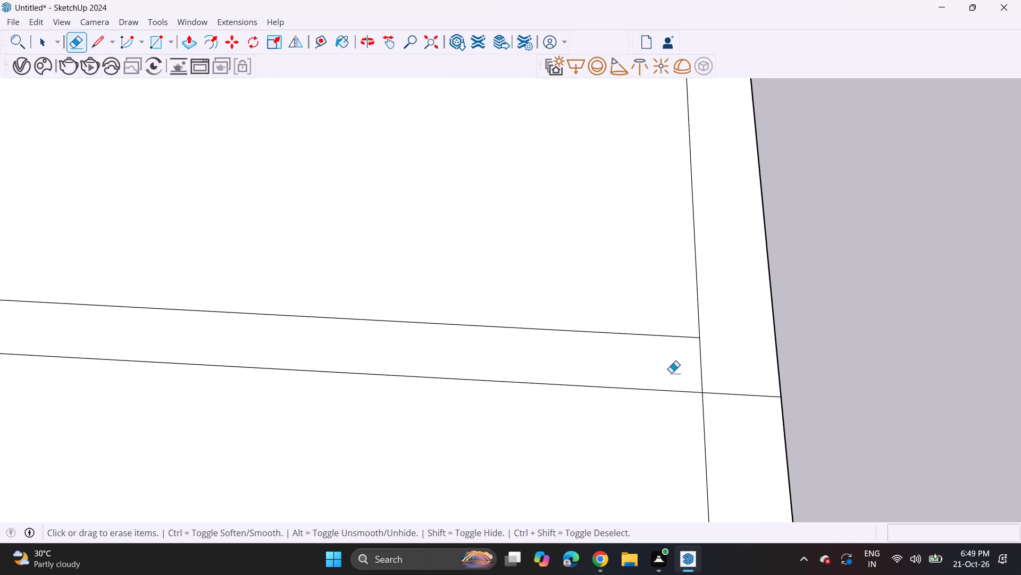
pyautogui.moveTo(671, 373); pyautogui.dragTo(653, 373)
pyautogui.click(647, 373)
pyautogui.scroll(-20, 631, 374)
pyautogui.scroll(-8, 631, 374)
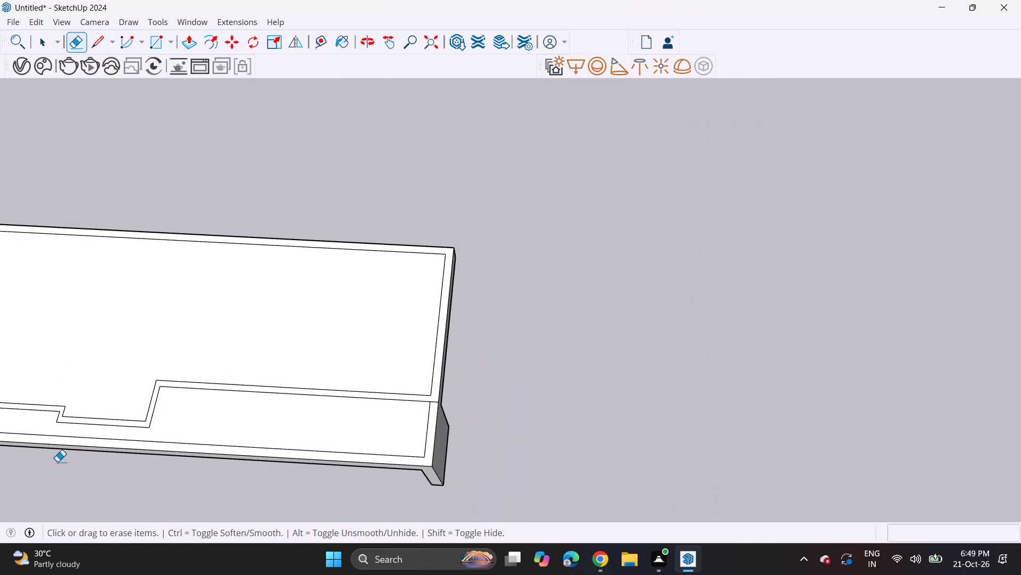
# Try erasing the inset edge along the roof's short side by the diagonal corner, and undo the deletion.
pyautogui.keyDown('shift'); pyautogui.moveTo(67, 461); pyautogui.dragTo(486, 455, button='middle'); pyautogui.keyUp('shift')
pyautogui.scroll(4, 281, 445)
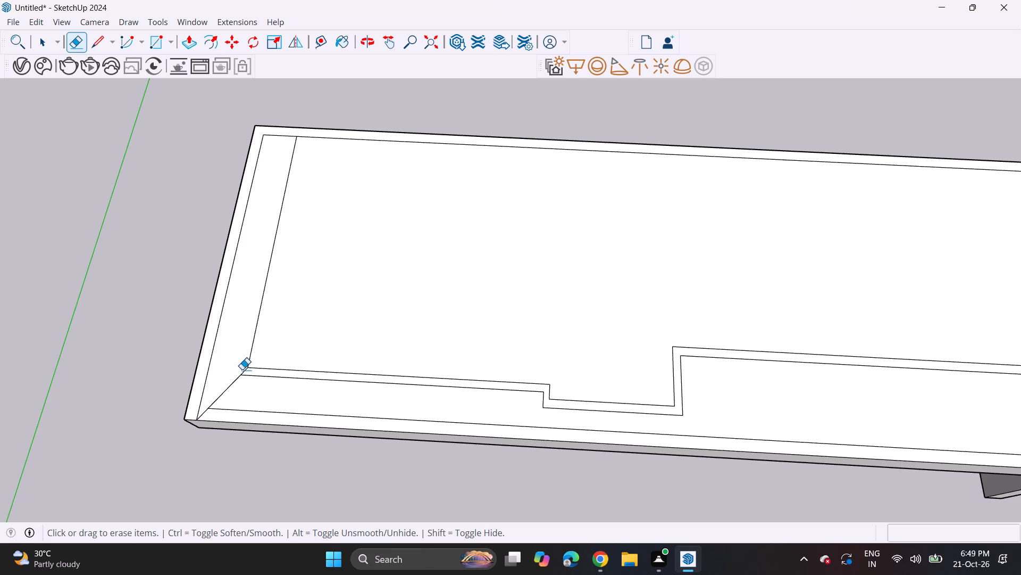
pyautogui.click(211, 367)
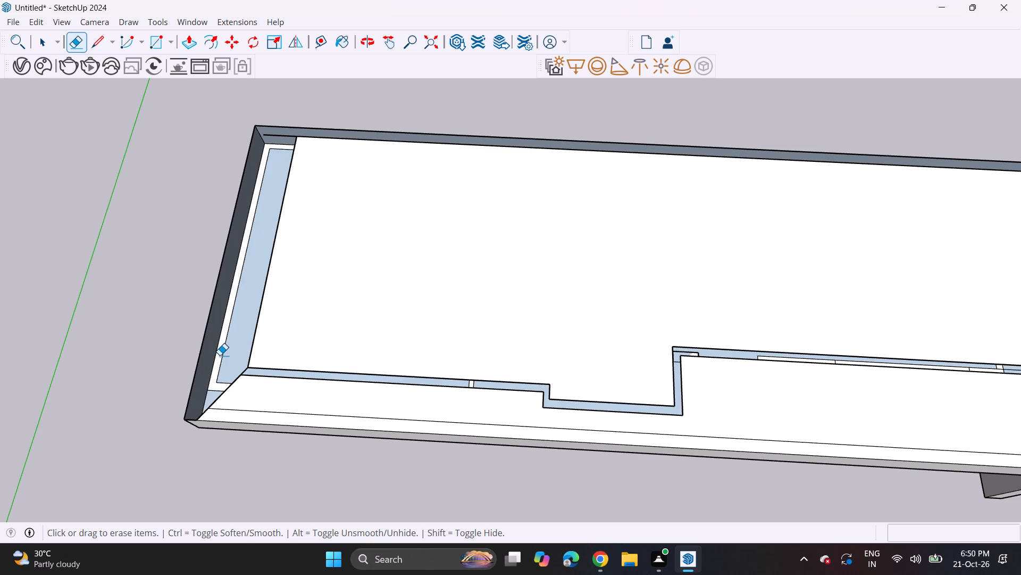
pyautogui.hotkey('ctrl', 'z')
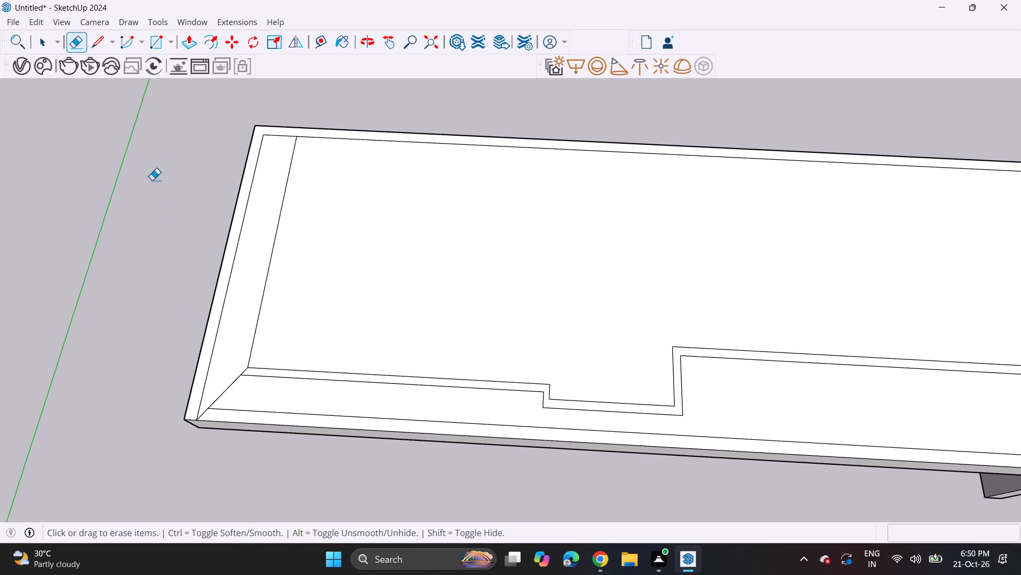
# Extrude the upper-floor wall outline face upward 25' 8 3/16" from the roof slab.
pyautogui.click(187, 39)
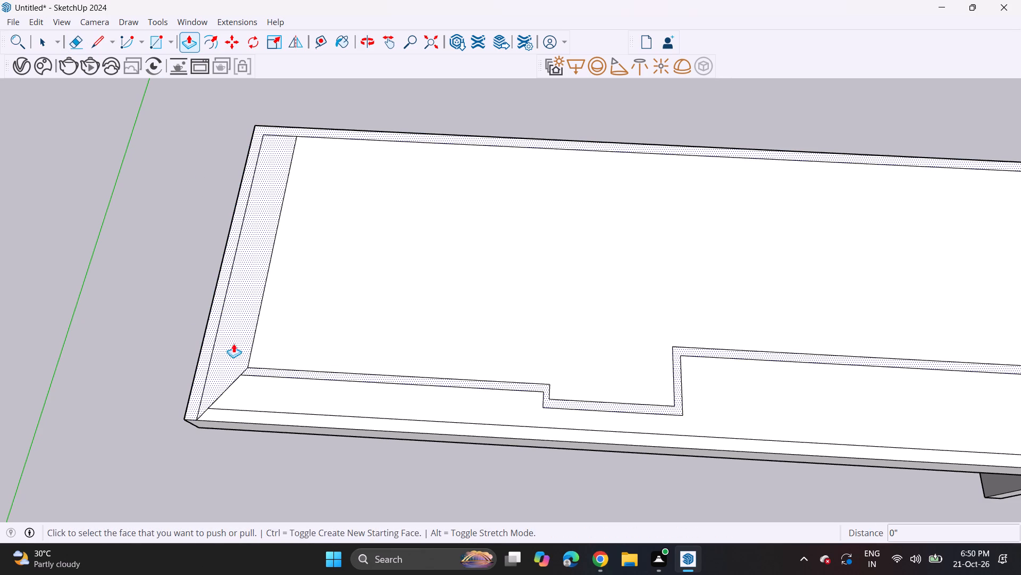
pyautogui.click(234, 352)
pyautogui.moveTo(240, 274); pyautogui.dragTo(242, 103, button='middle')
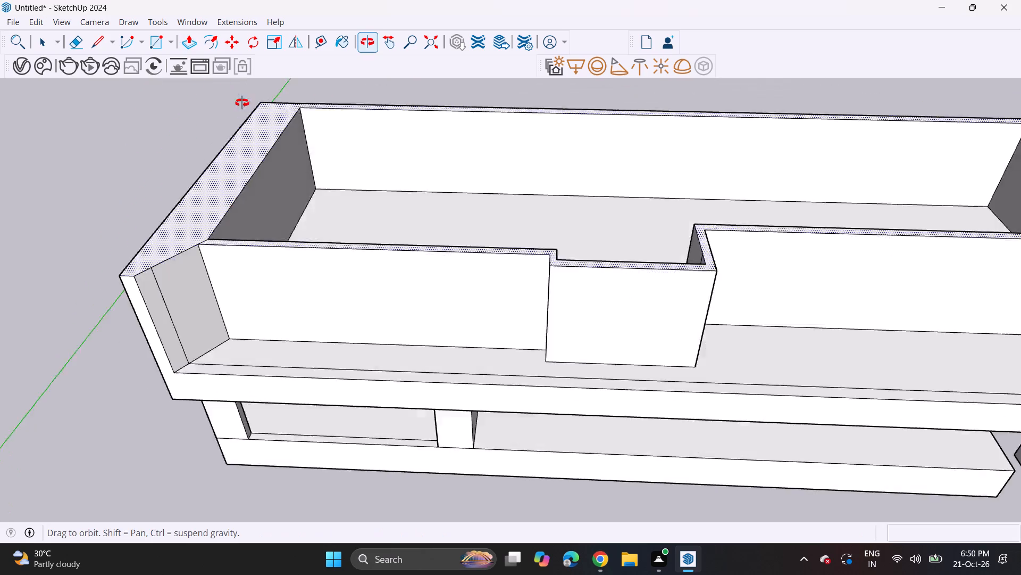
pyautogui.moveTo(242, 103); pyautogui.dragTo(242, 54, button='middle')
pyautogui.scroll(-3, 260, 186)
pyautogui.keyDown('shift'); pyautogui.moveTo(260, 186); pyautogui.dragTo(280, 305, button='middle'); pyautogui.keyUp('shift')
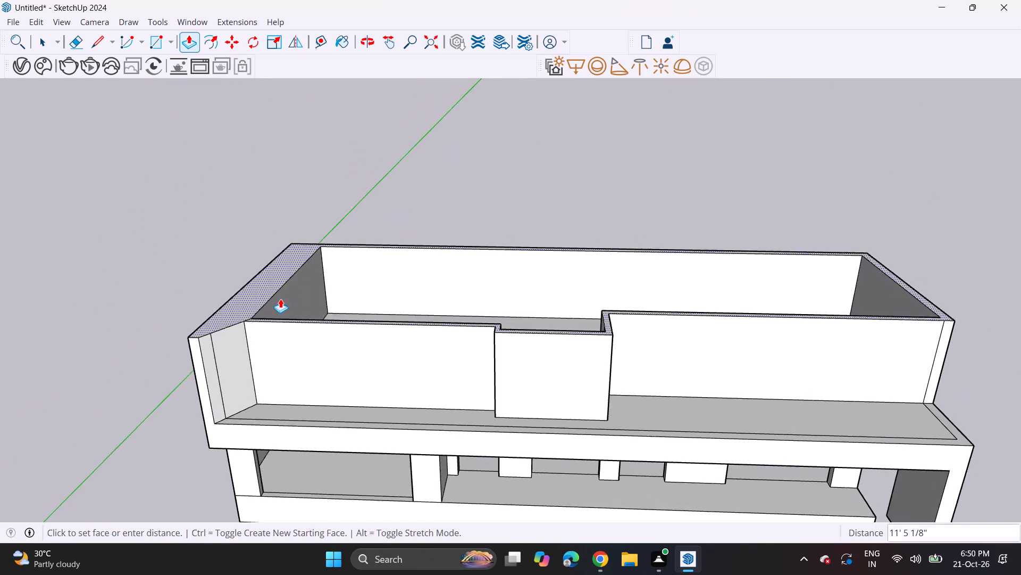
pyautogui.moveTo(280, 294); pyautogui.dragTo(260, 266, button='middle')
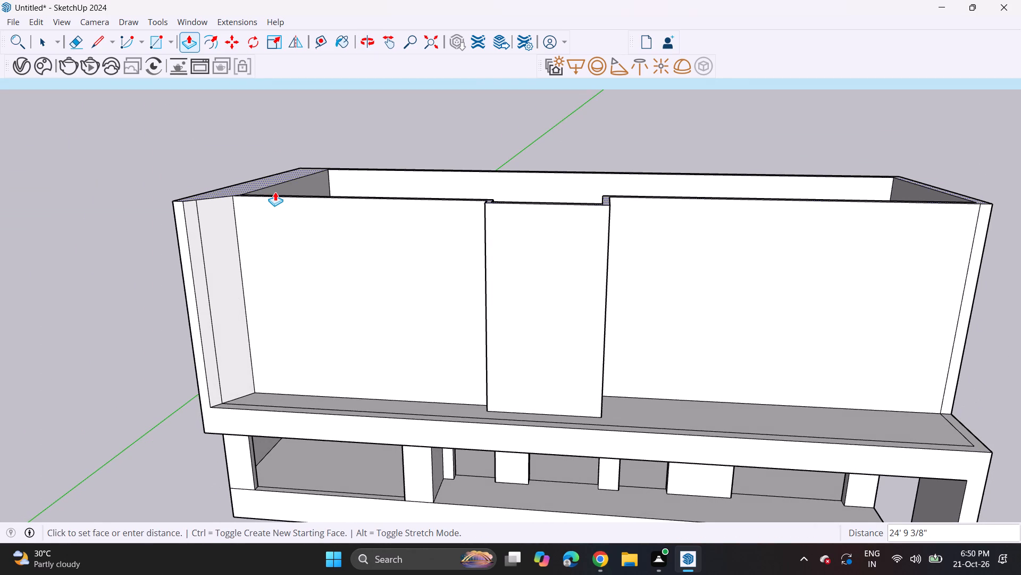
pyautogui.moveTo(275, 192); pyautogui.dragTo(301, 82, button='middle')
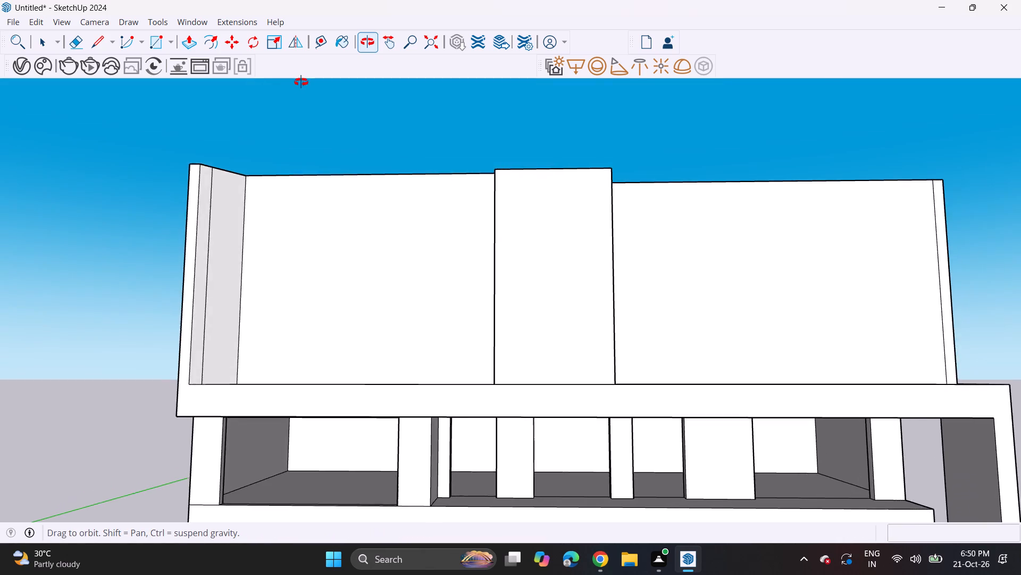
pyautogui.moveTo(301, 82); pyautogui.dragTo(303, 92, button='middle')
pyautogui.scroll(-4, 306, 187)
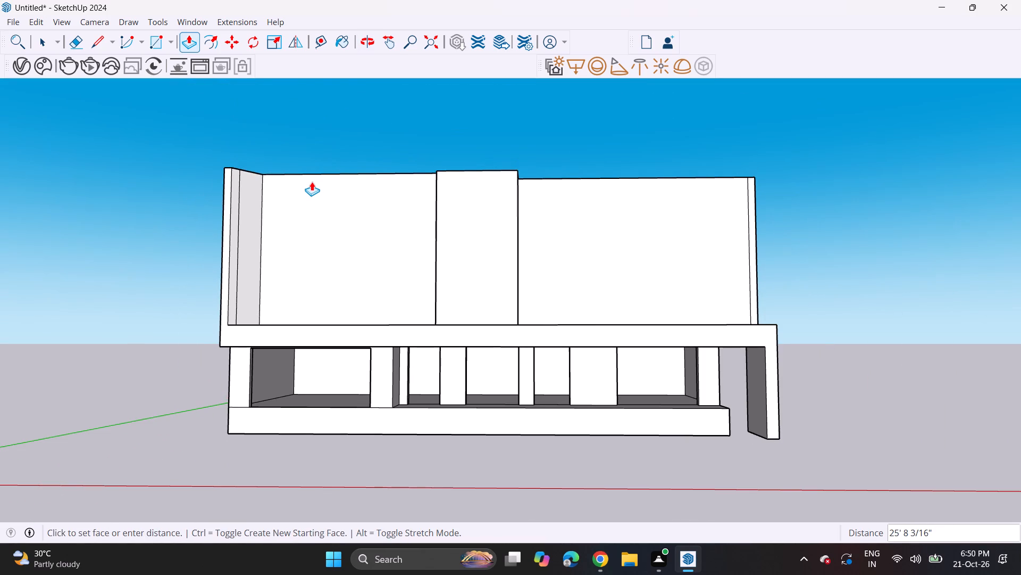
pyautogui.click(312, 182)
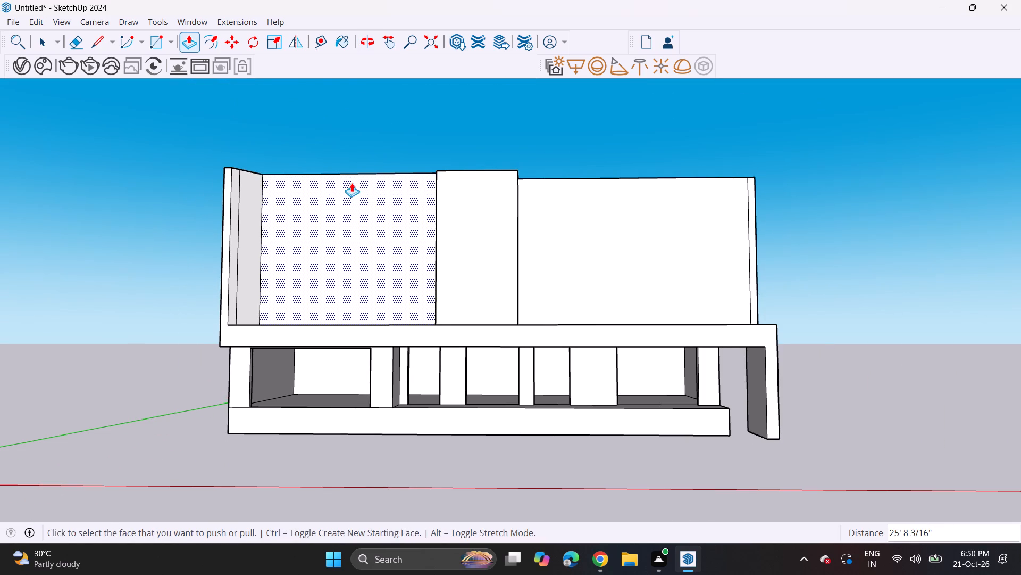
# Draw a rectangle about 12' 3/8" by 8' 6 9/16" at the front wall's top edge, against the projecting bay on the diagonal-corner side.
pyautogui.moveTo(291, 192); pyautogui.dragTo(406, 278, button='middle')
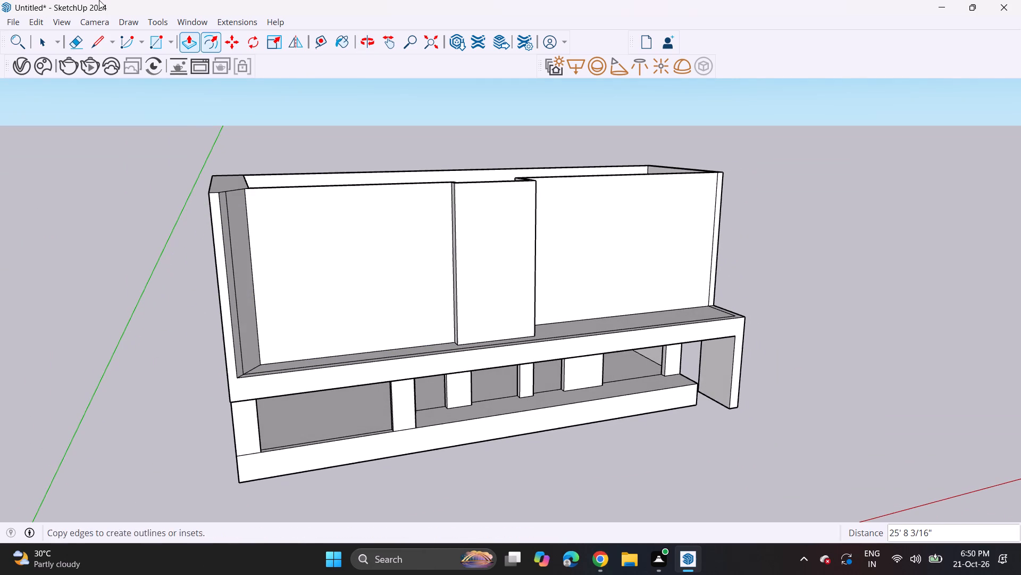
pyautogui.moveTo(154, 44); pyautogui.dragTo(166, 46)
pyautogui.moveTo(324, 209); pyautogui.dragTo(324, 210, button='middle')
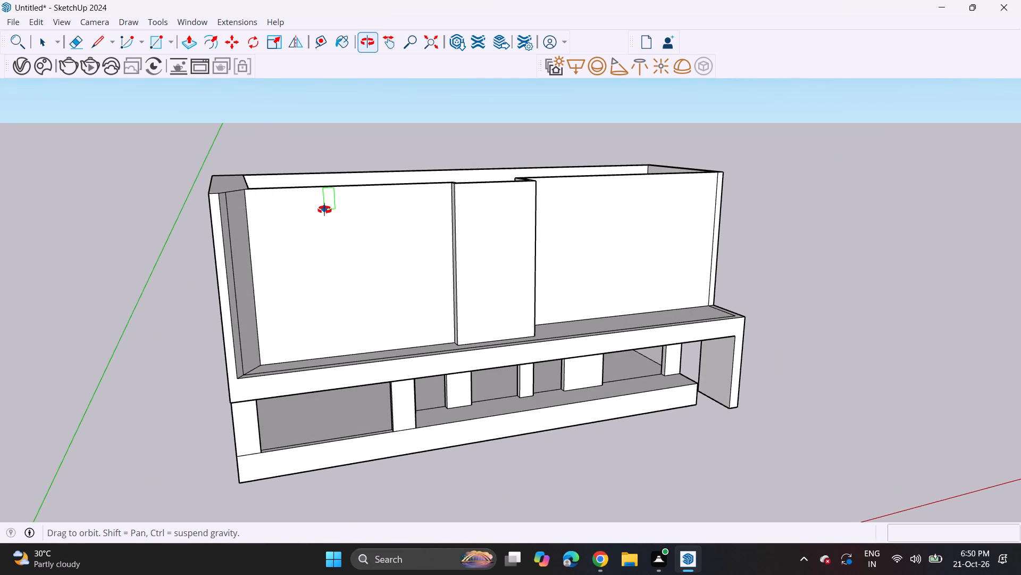
pyautogui.moveTo(324, 210); pyautogui.dragTo(236, 213, button='middle')
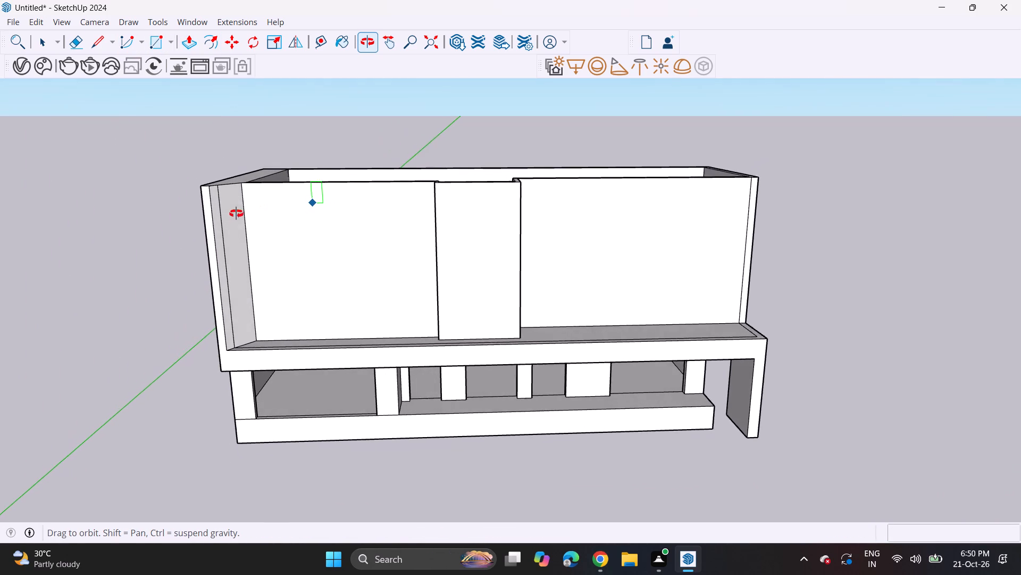
pyautogui.moveTo(236, 213); pyautogui.dragTo(236, 214, button='middle')
pyautogui.scroll(3, 315, 182)
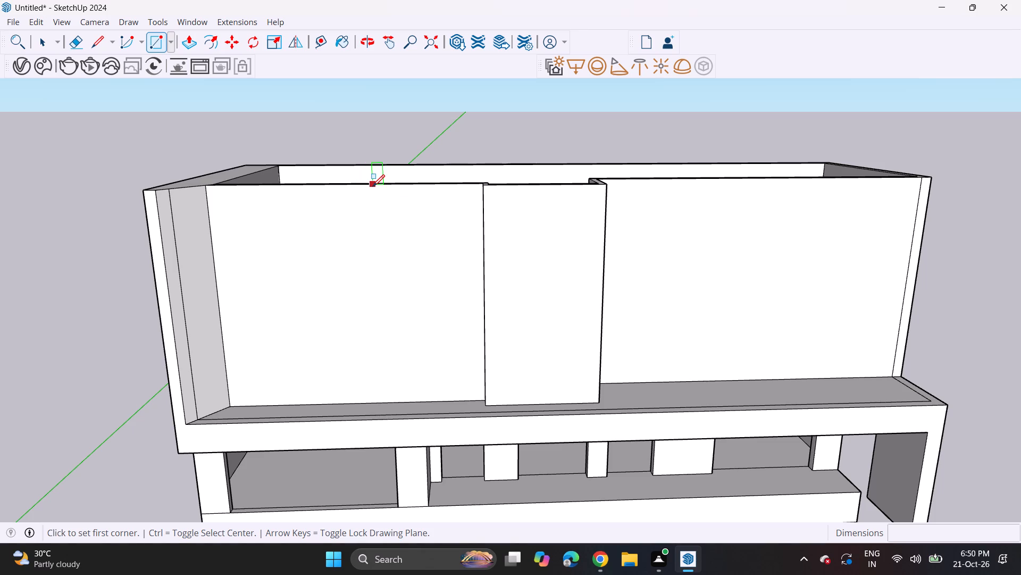
pyautogui.click(373, 186)
pyautogui.moveTo(388, 229); pyautogui.dragTo(448, 230, button='middle')
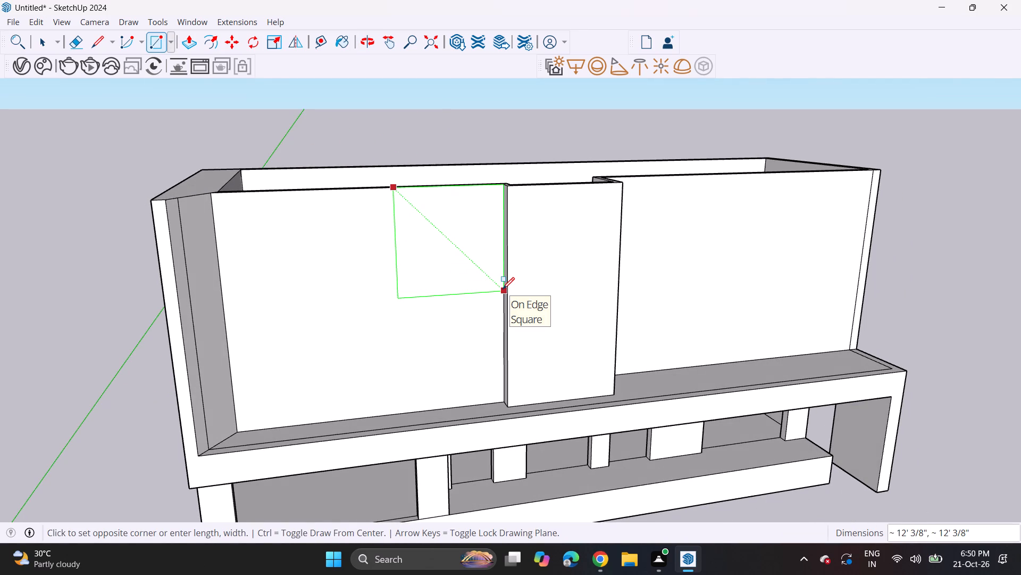
pyautogui.click(504, 261)
# Push the rectangle about 9 7/16" through the wall thickness to cut an open notch in the front wall's top.
pyautogui.moveTo(417, 157); pyautogui.dragTo(241, 281, button='middle')
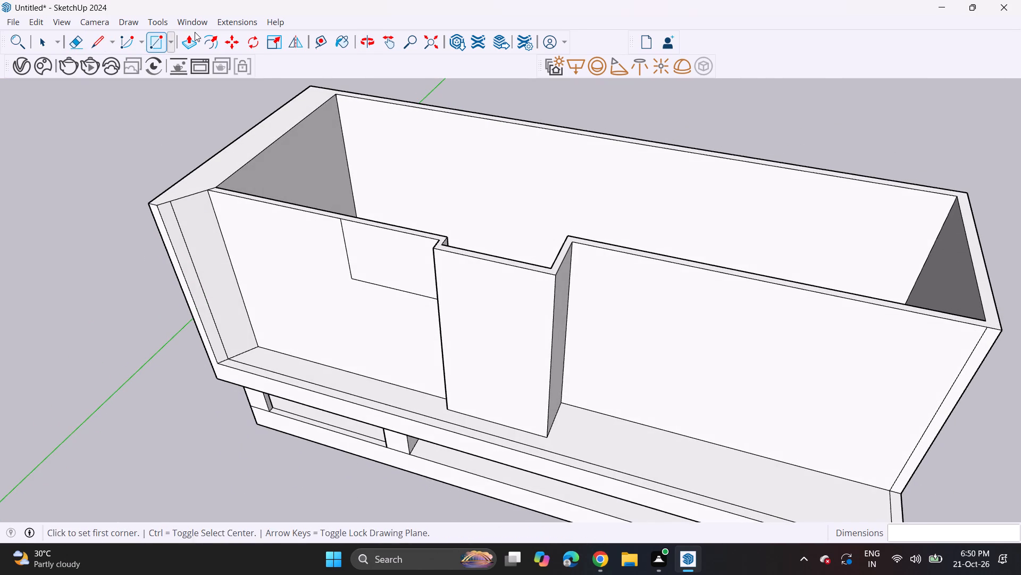
pyautogui.click(193, 42)
pyautogui.click(391, 256)
pyautogui.click(397, 232)
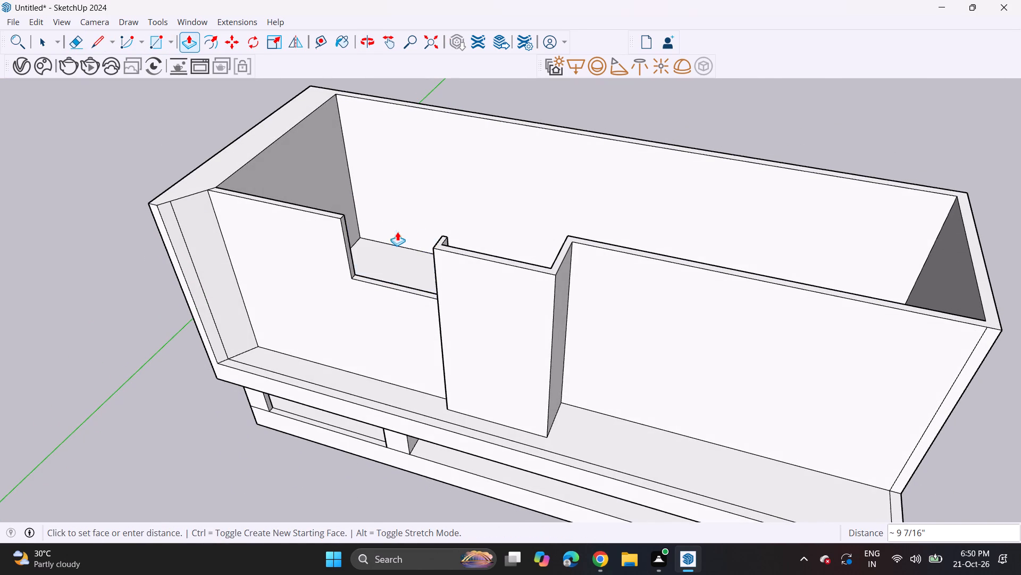
# Draw short lines about 1' 2 1/2" long across the rear wall's top at both inner corners, separating its top face from the side walls.
pyautogui.moveTo(378, 264); pyautogui.dragTo(467, 83, button='middle')
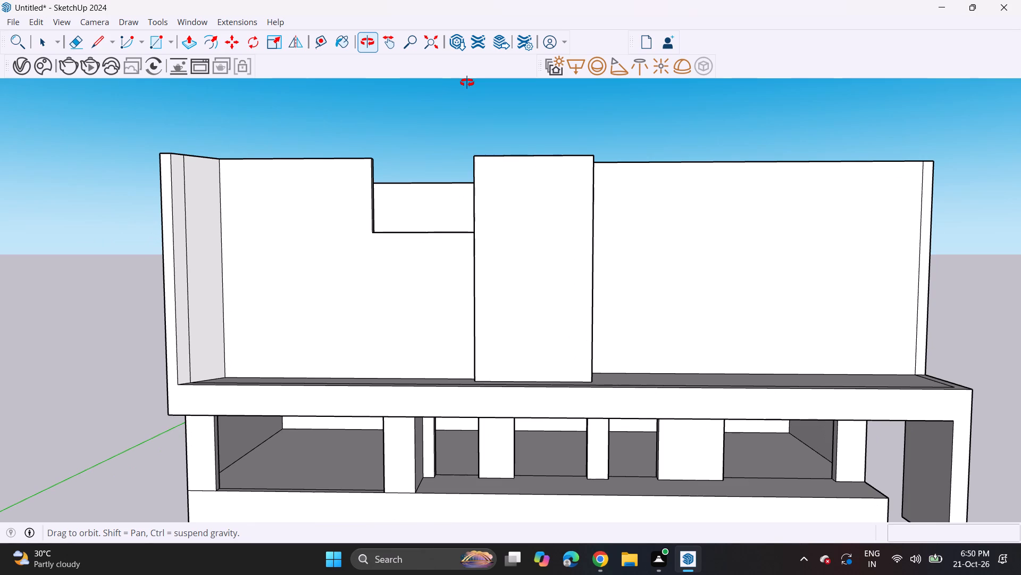
pyautogui.moveTo(467, 83); pyautogui.dragTo(420, 303, button='middle')
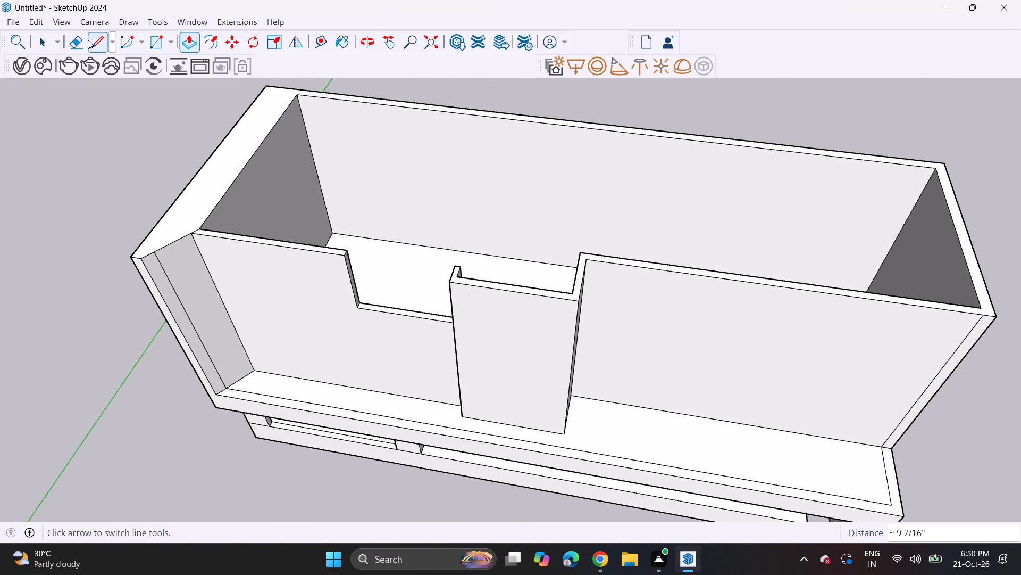
pyautogui.click(106, 38)
pyautogui.click(295, 97)
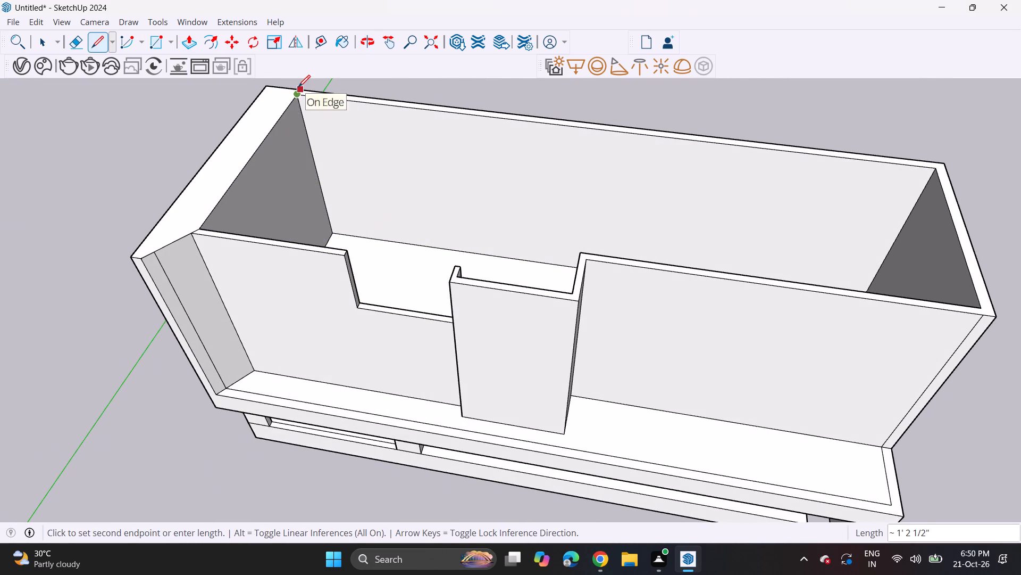
pyautogui.moveTo(298, 87); pyautogui.dragTo(305, 87)
pyautogui.click(938, 171)
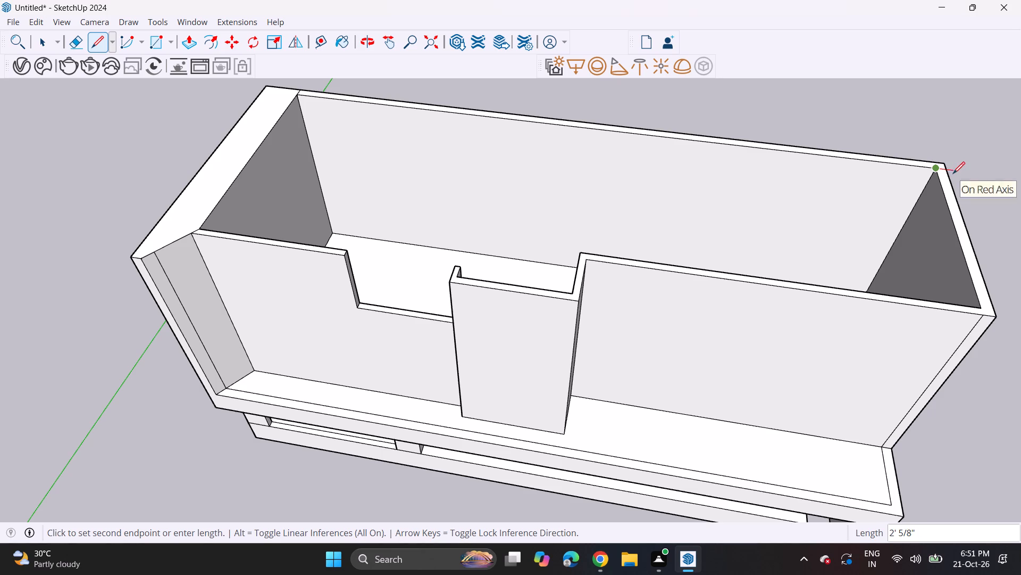
pyautogui.click(944, 172)
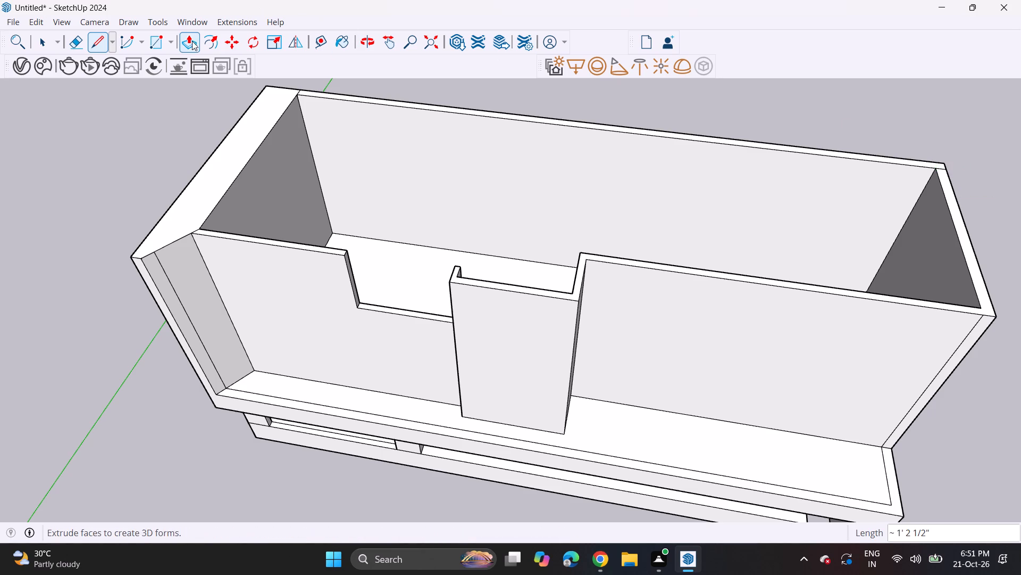
# Lower the rear wall's top face about 8' 6 9/16" to the level of the front notch's bottom edge.
pyautogui.click(192, 41)
pyautogui.click(324, 94)
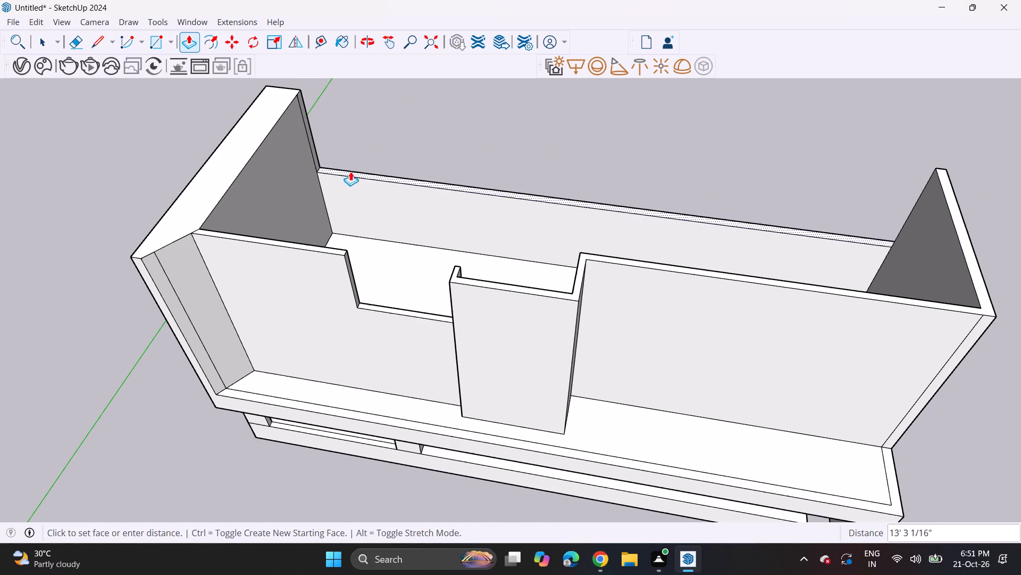
pyautogui.click(384, 314)
pyautogui.moveTo(418, 290); pyautogui.dragTo(464, 60, button='middle')
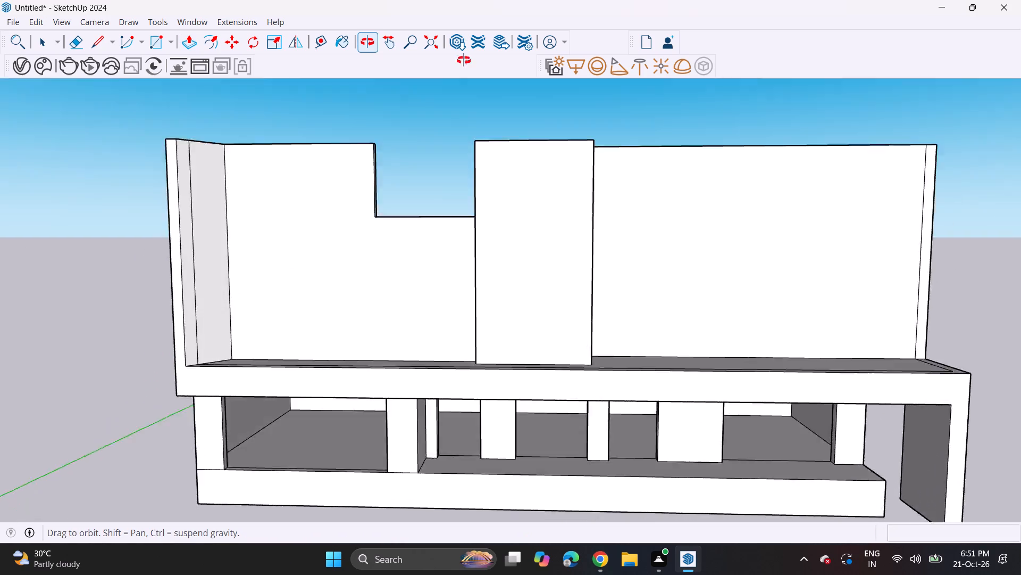
pyautogui.moveTo(464, 60); pyautogui.dragTo(486, 105, button='middle')
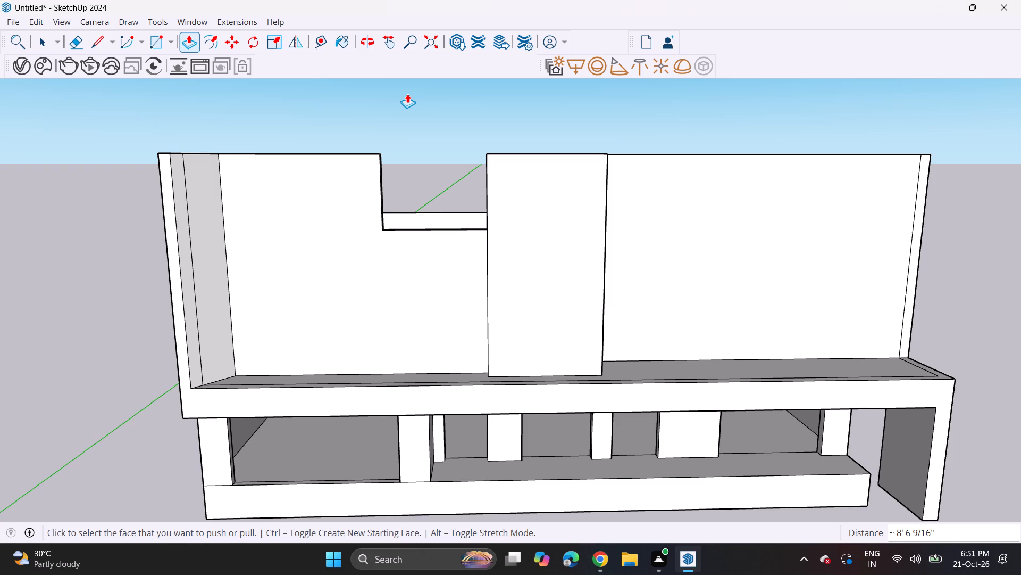
# Undo the rear-wall lowering, its dividing lines, the front notch and the wall raising, back to the flat upper-floor outline.
pyautogui.moveTo(338, 174); pyautogui.dragTo(320, 316, button='middle')
pyautogui.hotkey('ctrl', 'z')
pyautogui.hotkey('ctrl', 'z')
pyautogui.hotkey('ctrl', 'z')
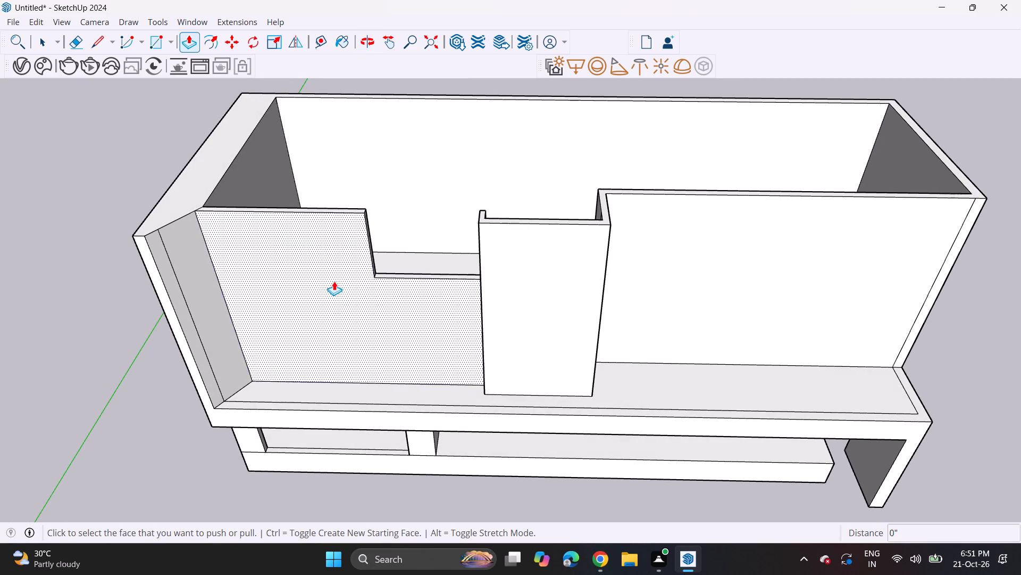
pyautogui.hotkey('ctrl', 'z')
pyautogui.hotkey('ctrl', 'z')
pyautogui.hotkey('ctrl', 'z')
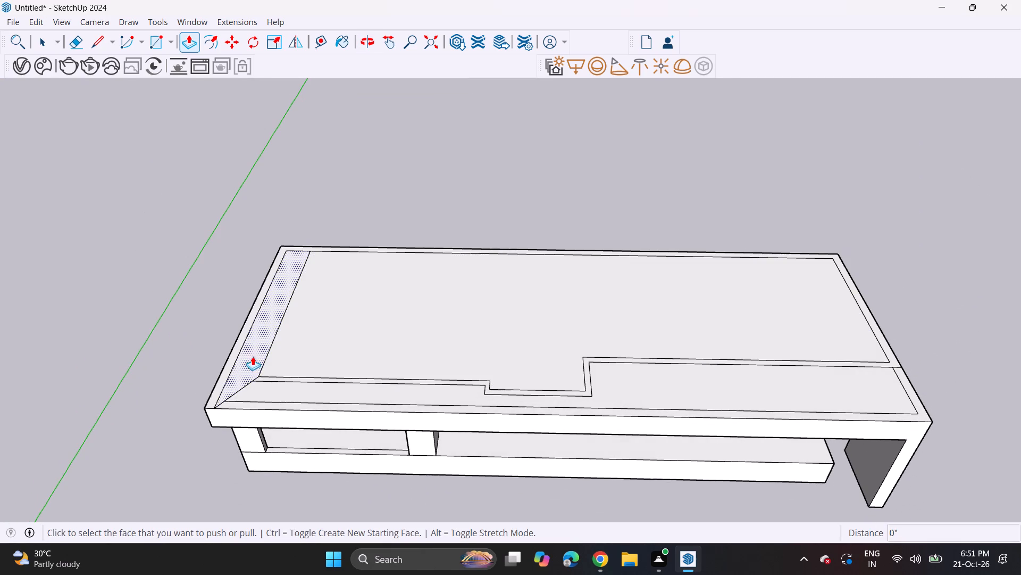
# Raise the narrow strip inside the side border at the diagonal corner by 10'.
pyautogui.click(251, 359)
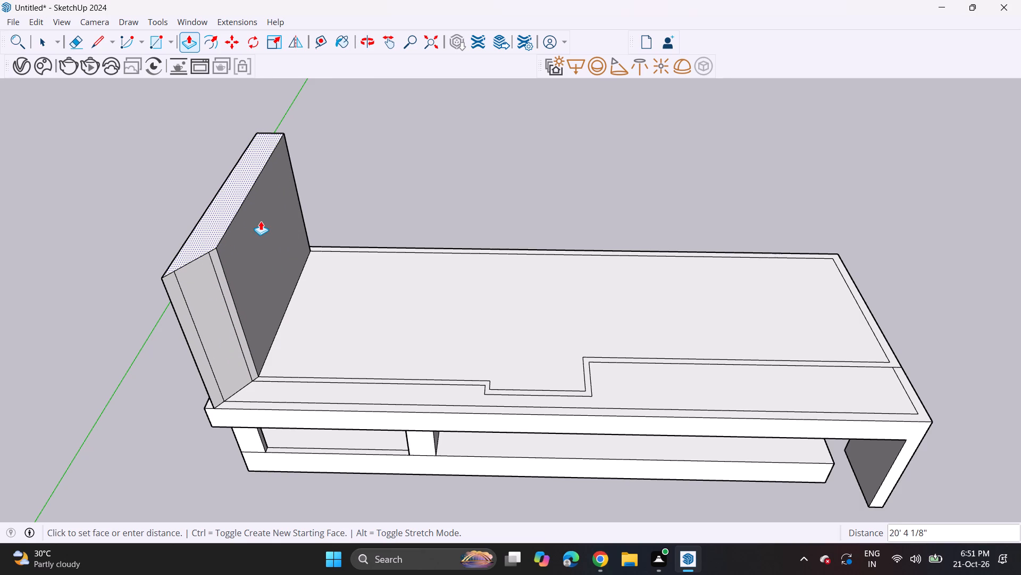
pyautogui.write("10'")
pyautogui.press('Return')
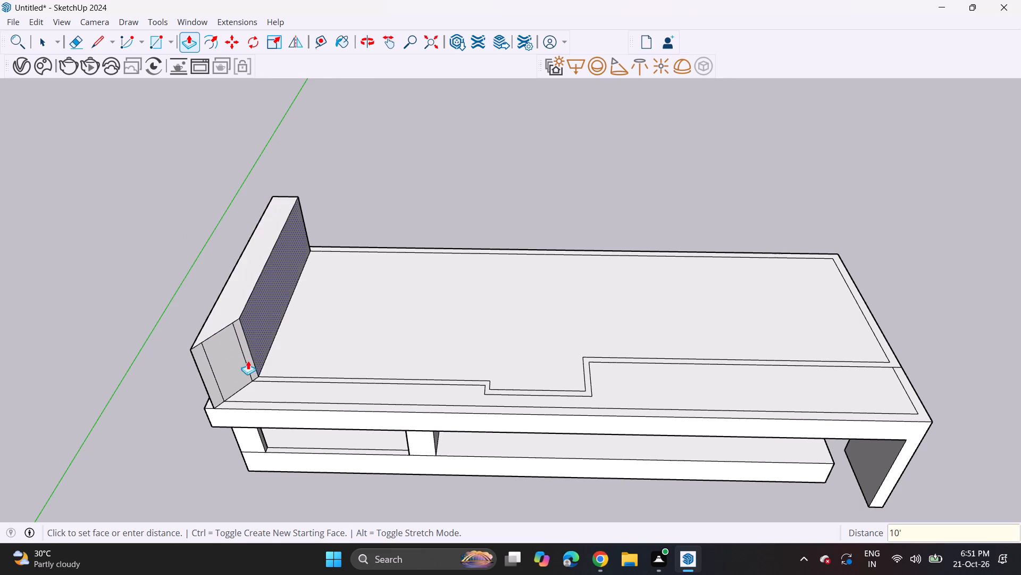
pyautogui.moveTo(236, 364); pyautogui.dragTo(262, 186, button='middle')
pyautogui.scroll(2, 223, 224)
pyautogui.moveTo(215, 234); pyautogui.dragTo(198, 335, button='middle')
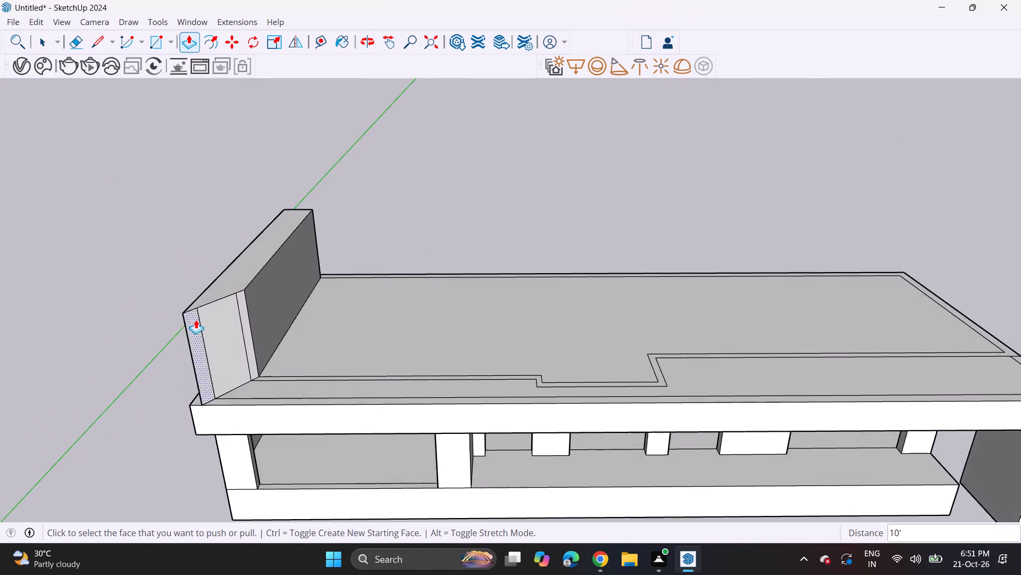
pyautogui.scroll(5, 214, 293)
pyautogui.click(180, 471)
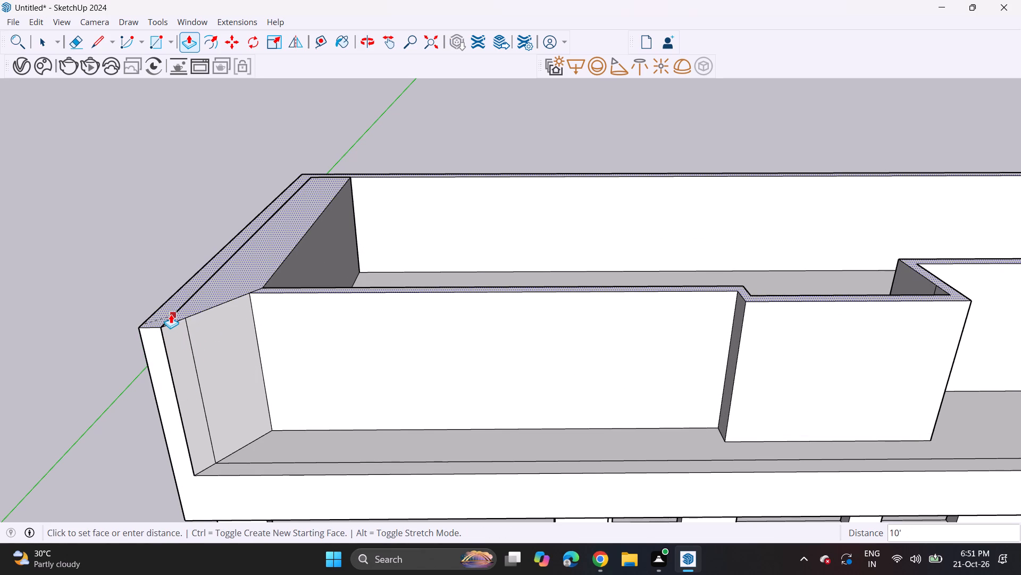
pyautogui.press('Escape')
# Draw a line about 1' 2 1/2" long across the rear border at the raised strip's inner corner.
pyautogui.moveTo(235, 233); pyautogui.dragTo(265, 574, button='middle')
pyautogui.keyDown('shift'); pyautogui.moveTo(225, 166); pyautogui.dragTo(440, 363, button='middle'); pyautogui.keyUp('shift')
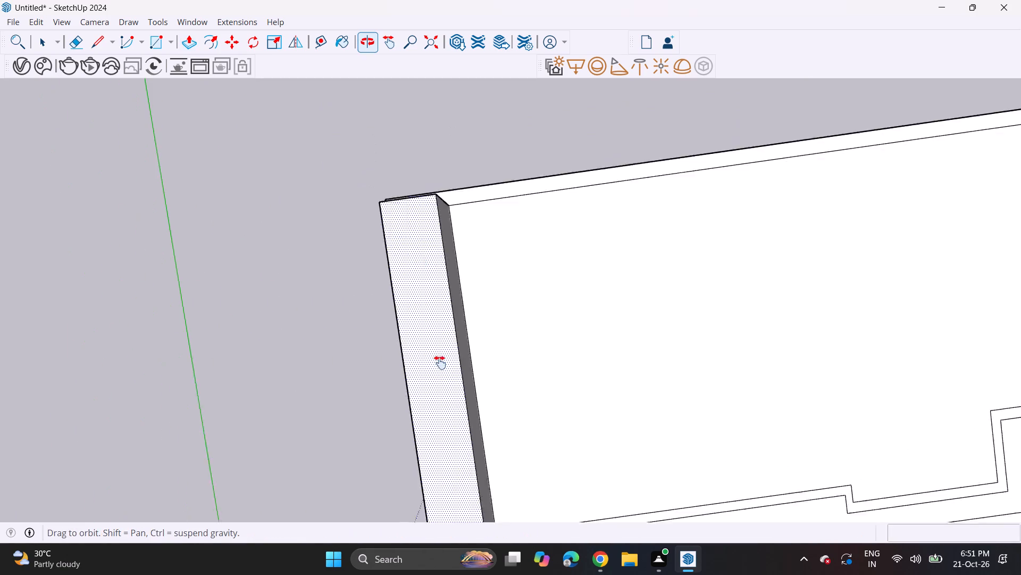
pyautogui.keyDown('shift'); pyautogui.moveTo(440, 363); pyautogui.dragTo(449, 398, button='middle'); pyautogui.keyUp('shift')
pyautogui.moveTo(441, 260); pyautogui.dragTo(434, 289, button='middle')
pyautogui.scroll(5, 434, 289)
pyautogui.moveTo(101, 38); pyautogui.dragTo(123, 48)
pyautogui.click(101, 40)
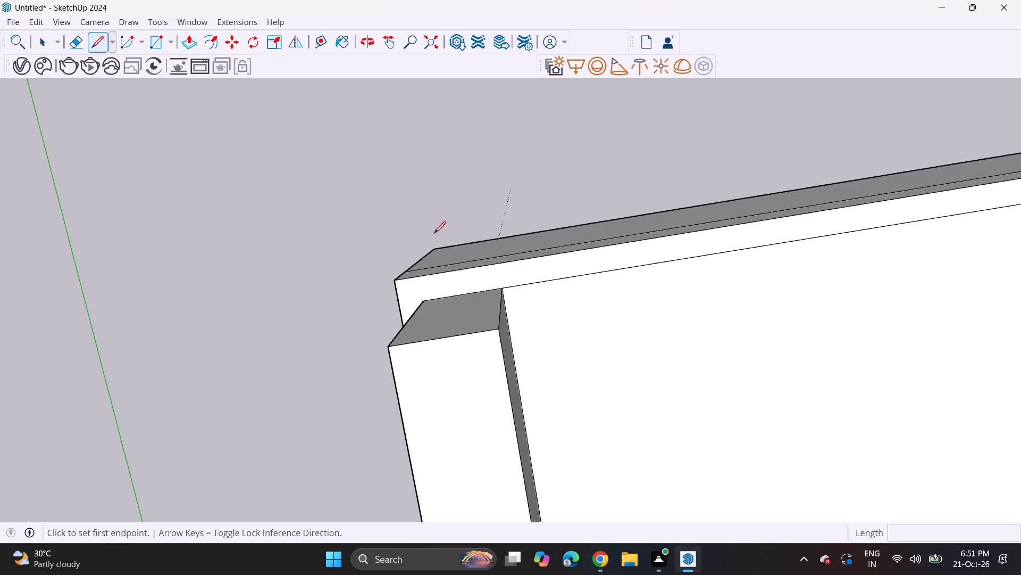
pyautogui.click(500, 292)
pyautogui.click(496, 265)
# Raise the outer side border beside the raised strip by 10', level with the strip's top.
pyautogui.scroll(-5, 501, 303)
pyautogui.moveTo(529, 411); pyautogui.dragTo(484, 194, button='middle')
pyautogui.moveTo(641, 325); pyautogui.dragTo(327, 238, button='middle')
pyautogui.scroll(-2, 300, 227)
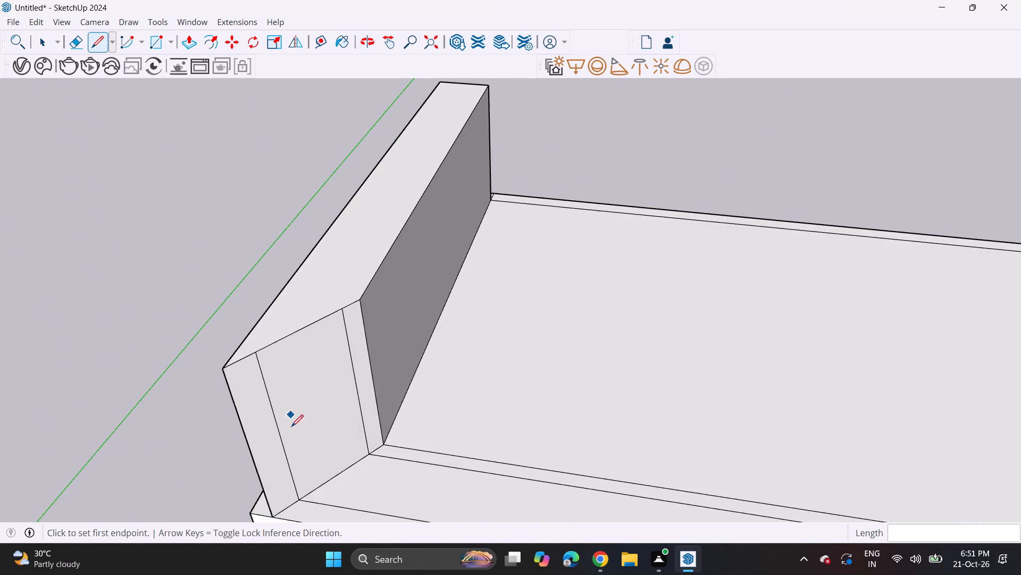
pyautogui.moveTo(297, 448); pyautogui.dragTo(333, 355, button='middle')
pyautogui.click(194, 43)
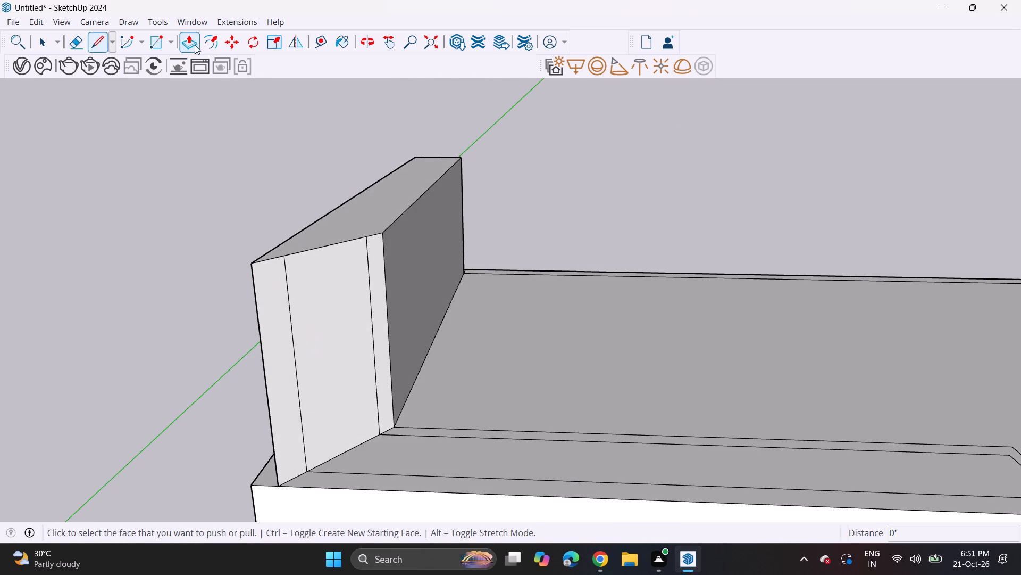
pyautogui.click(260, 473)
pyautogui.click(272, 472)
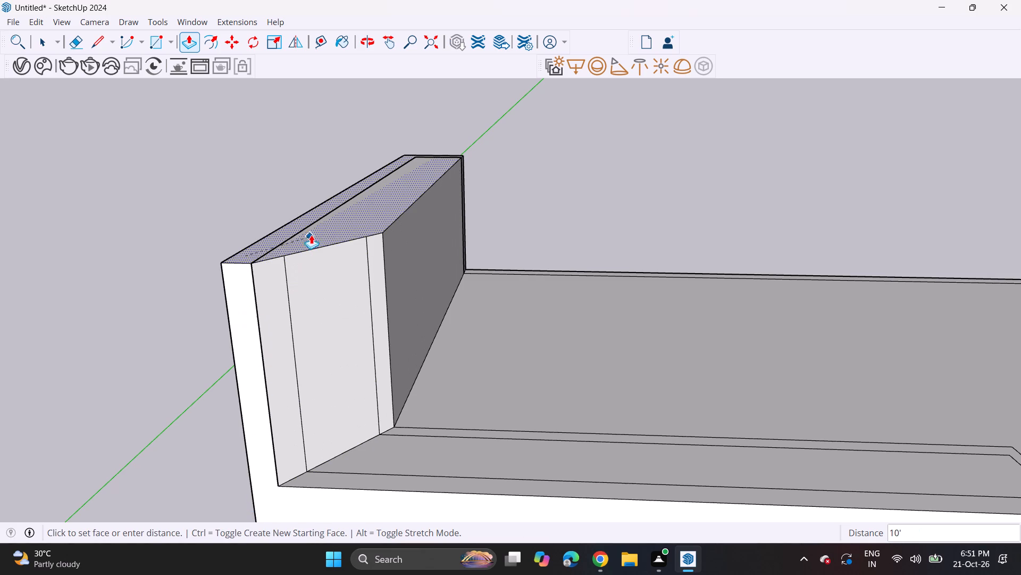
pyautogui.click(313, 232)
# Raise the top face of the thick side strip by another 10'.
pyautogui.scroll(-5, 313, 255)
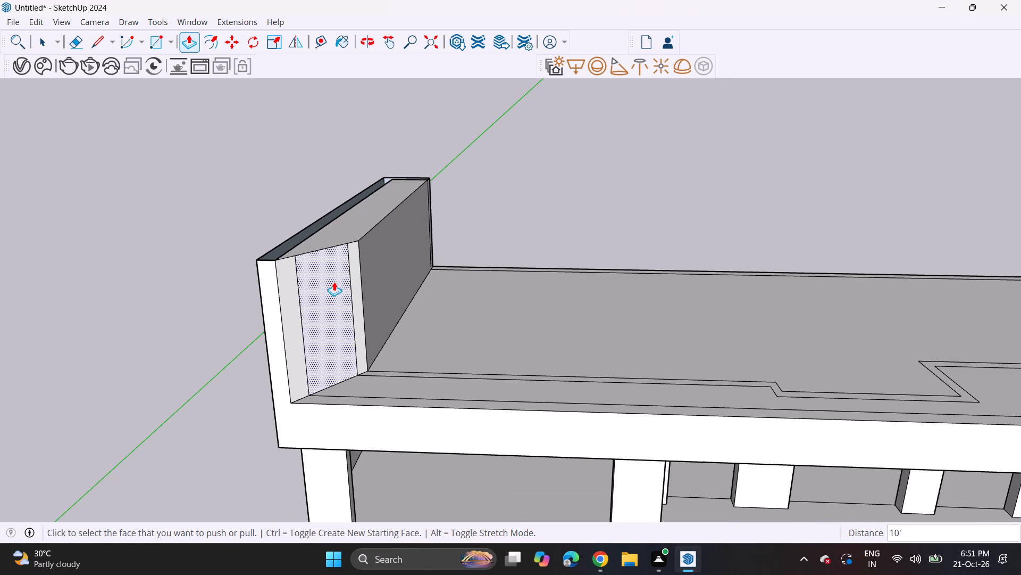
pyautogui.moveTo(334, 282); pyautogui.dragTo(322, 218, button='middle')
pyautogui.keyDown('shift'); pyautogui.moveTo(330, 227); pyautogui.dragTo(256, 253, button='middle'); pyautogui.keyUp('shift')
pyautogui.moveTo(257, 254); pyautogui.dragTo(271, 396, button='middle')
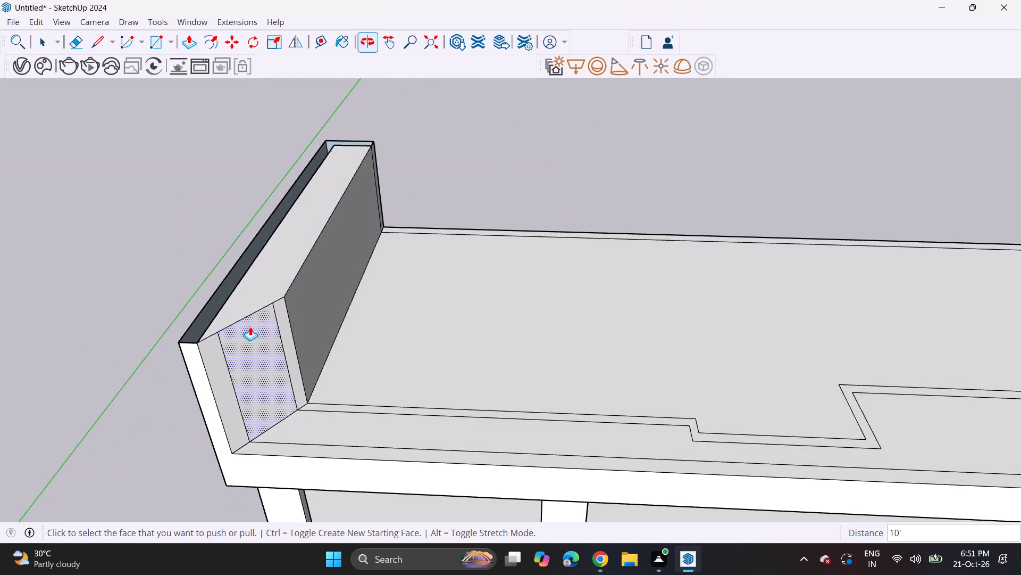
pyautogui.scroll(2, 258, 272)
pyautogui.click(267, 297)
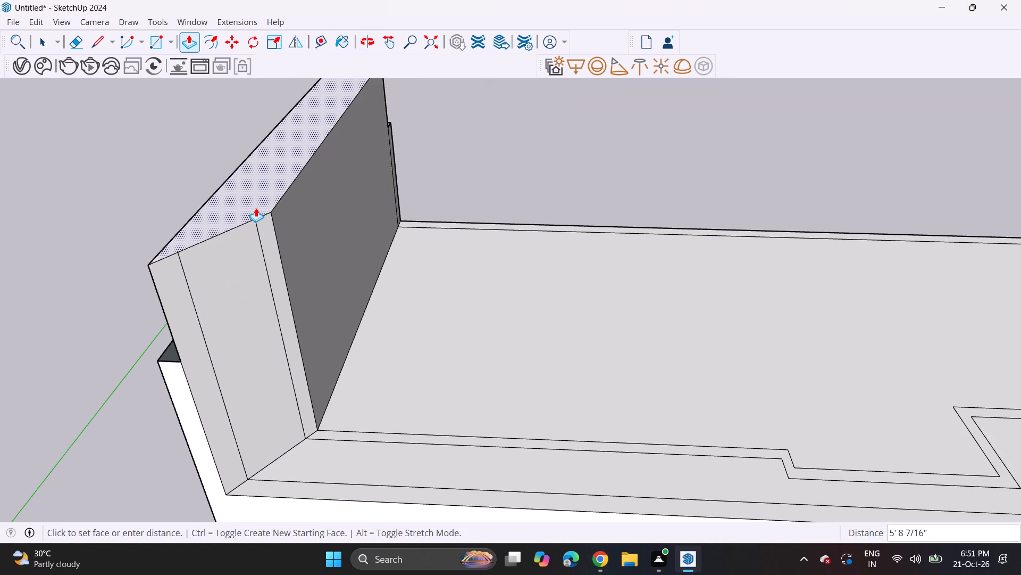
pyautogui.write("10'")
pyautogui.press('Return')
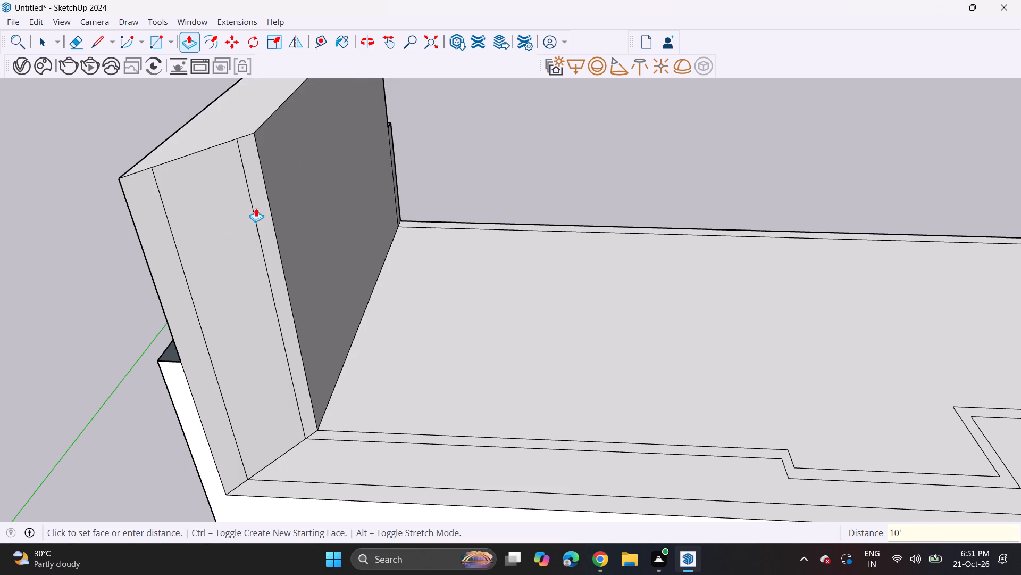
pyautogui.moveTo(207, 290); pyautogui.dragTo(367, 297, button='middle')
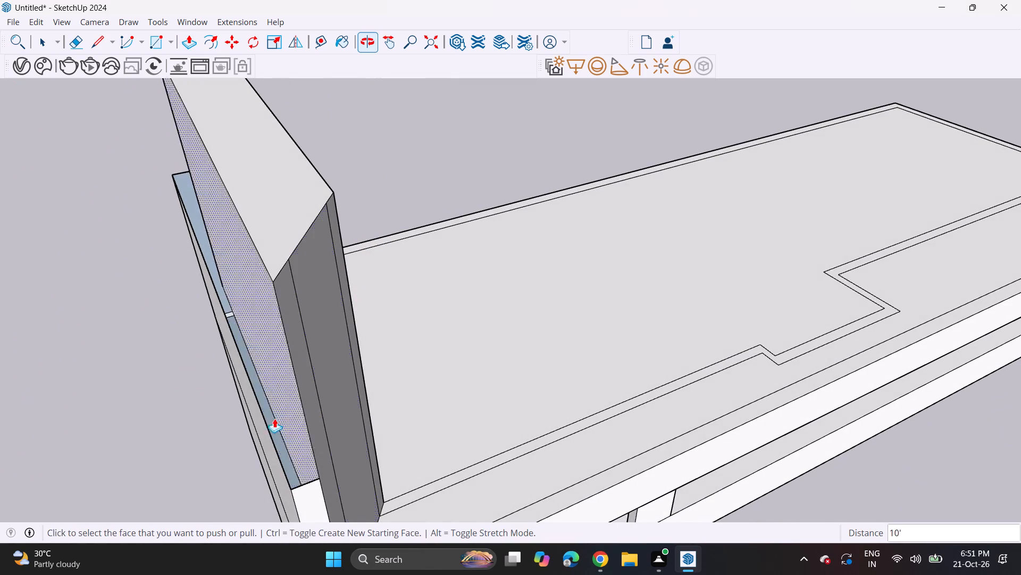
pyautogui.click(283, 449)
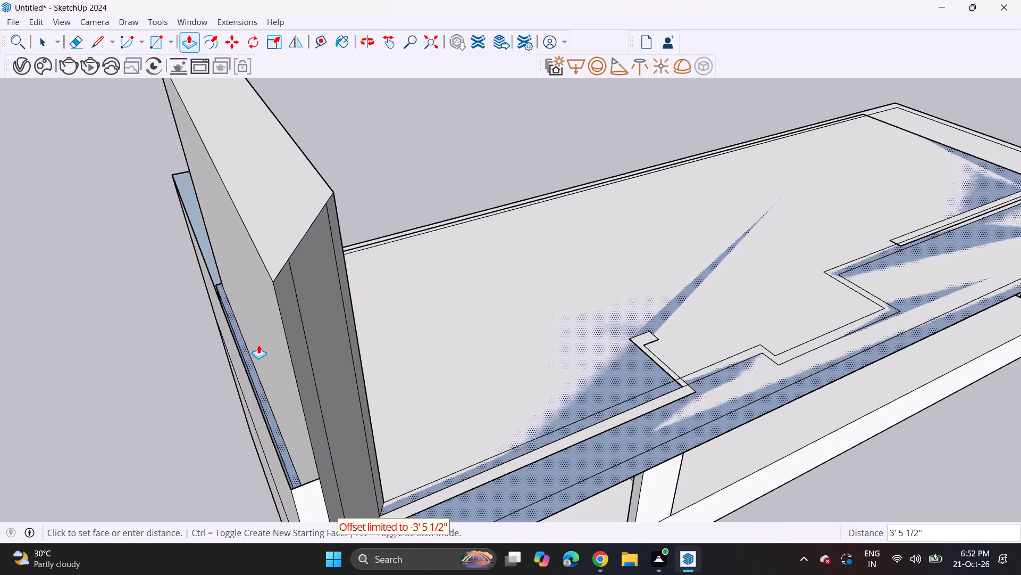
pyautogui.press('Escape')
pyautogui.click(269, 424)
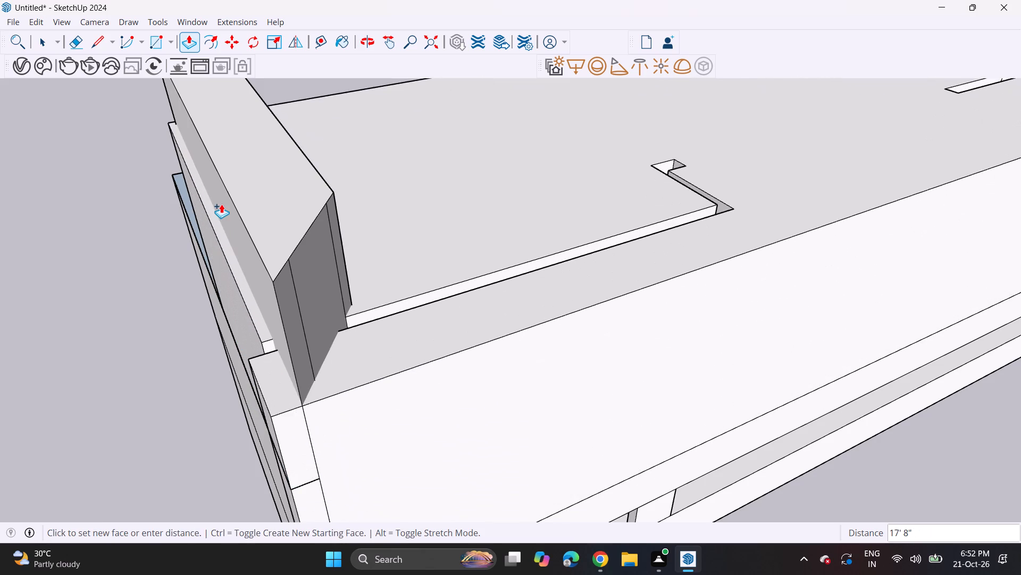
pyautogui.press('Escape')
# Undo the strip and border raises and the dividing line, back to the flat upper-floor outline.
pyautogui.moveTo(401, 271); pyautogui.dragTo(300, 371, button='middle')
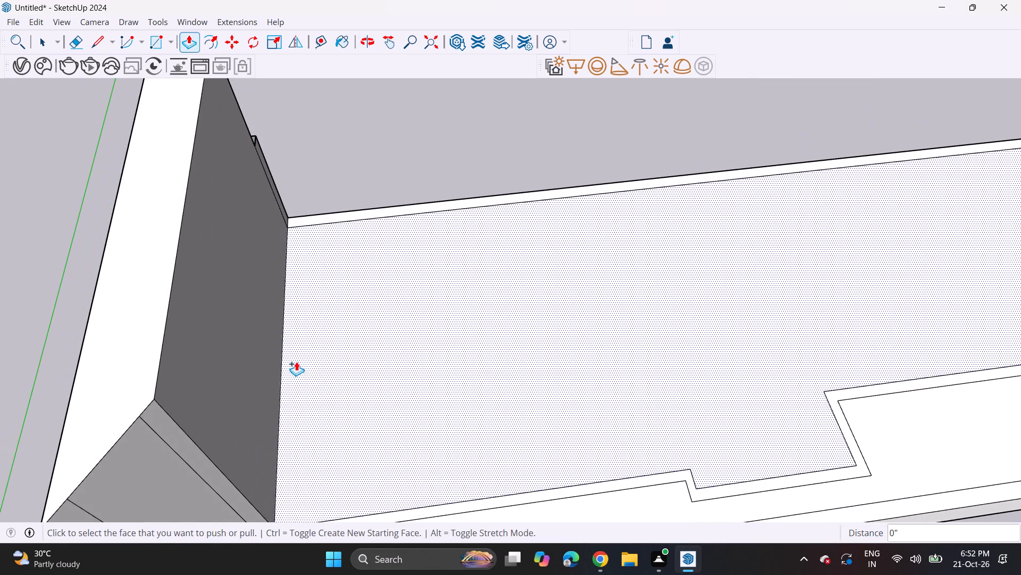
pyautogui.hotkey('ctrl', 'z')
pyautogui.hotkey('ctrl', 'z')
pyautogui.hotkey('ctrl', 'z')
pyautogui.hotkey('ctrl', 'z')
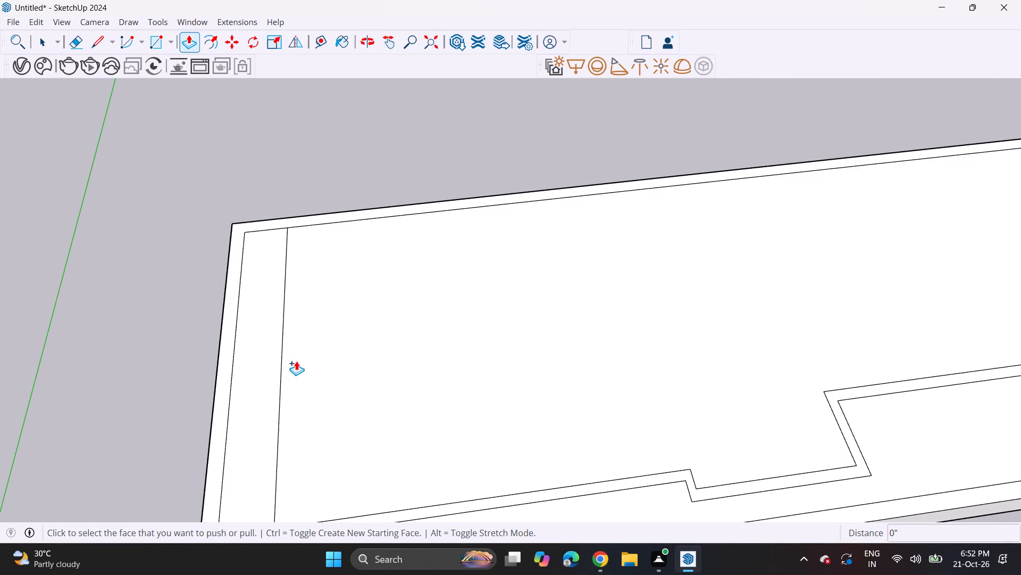
# Raise the upper-floor perimeter walls, including the thick side wall at the diagonal corner, by 10'.
pyautogui.scroll(-5, 296, 361)
pyautogui.moveTo(337, 377); pyautogui.dragTo(250, 339, button='middle')
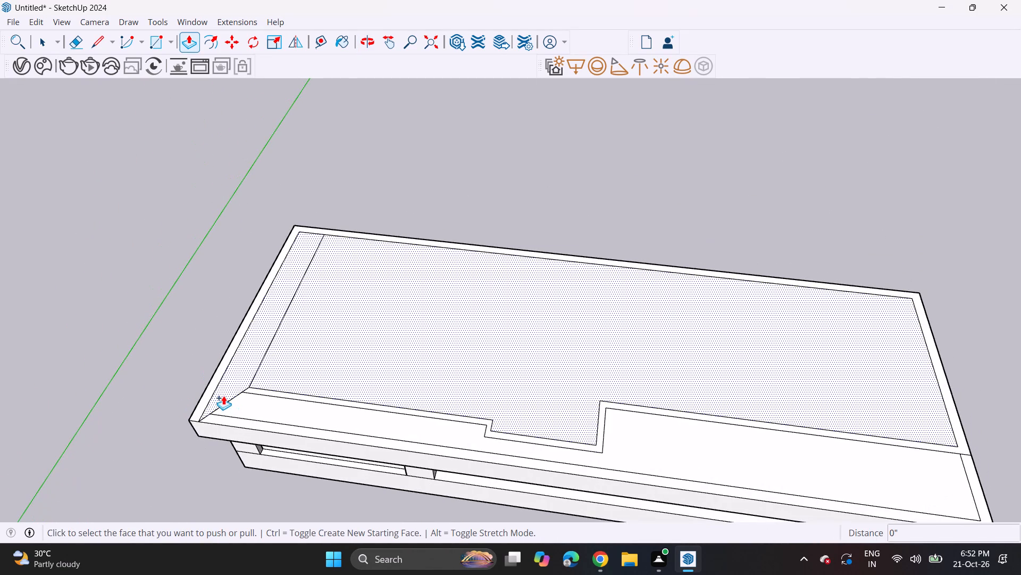
pyautogui.click(207, 391)
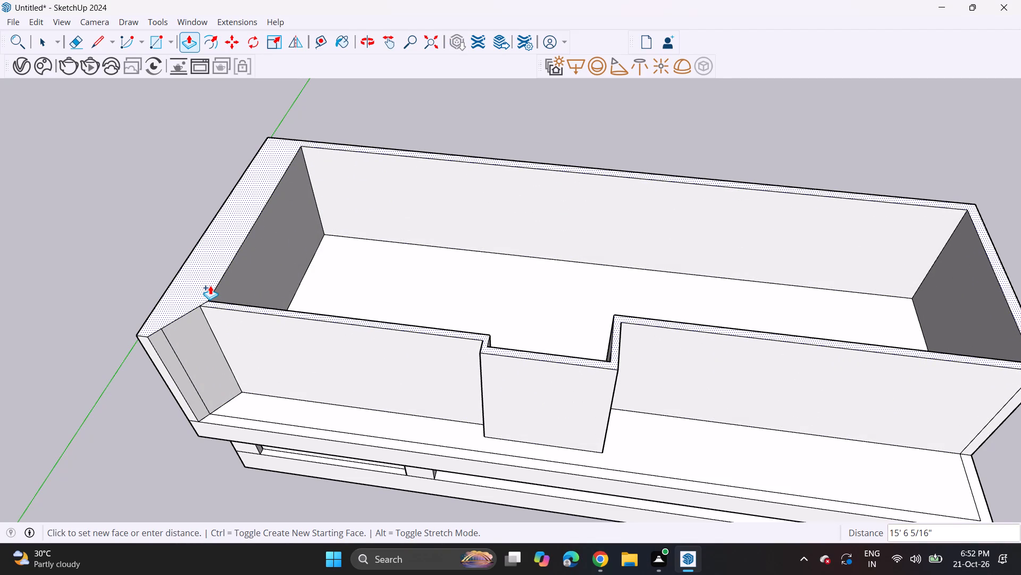
pyautogui.write("10'")
pyautogui.press('Return')
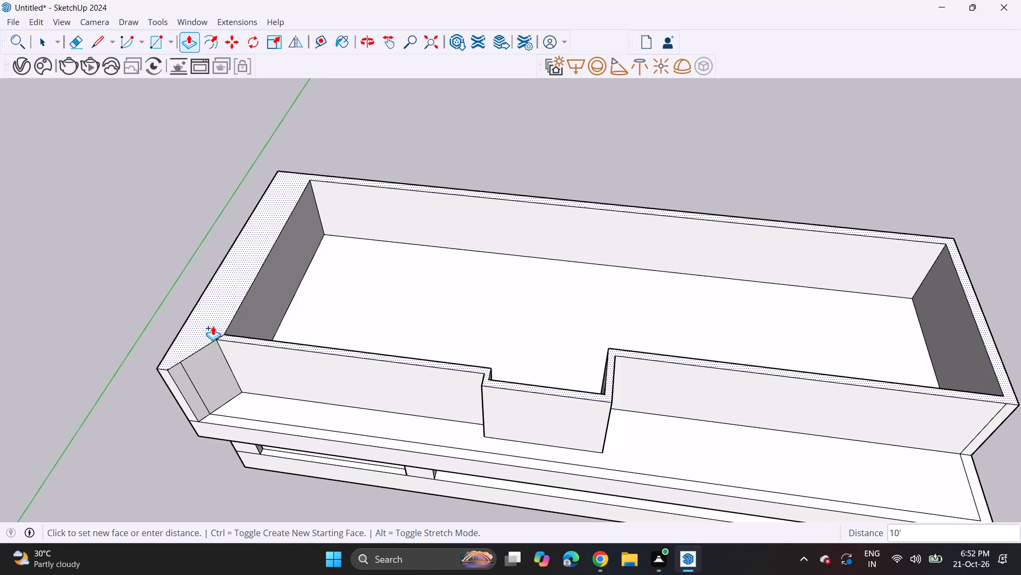
# Extend the top of the upper-floor perimeter walls by about 8 15/16" as a separate band.
pyautogui.click(213, 326)
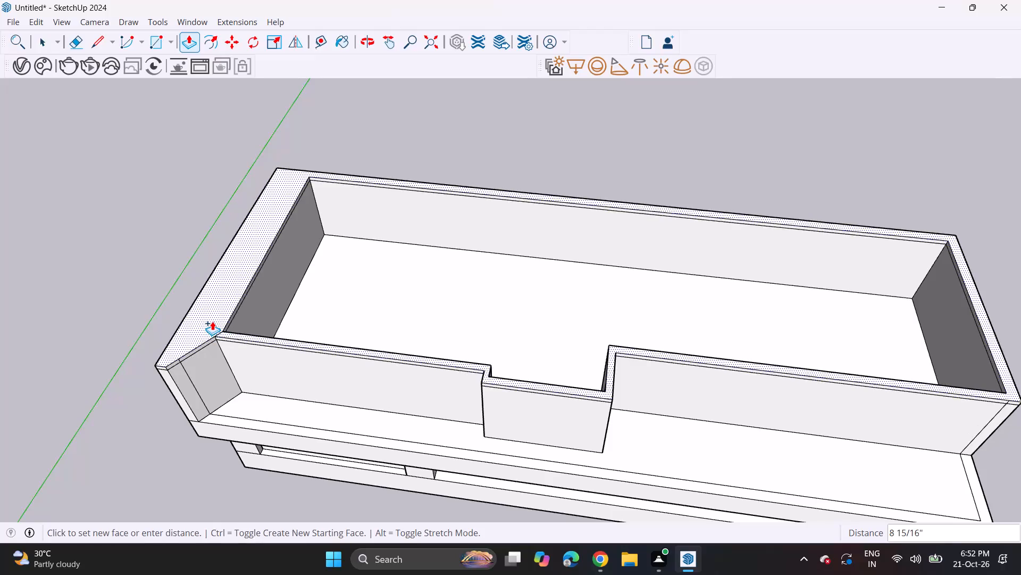
pyautogui.click(212, 321)
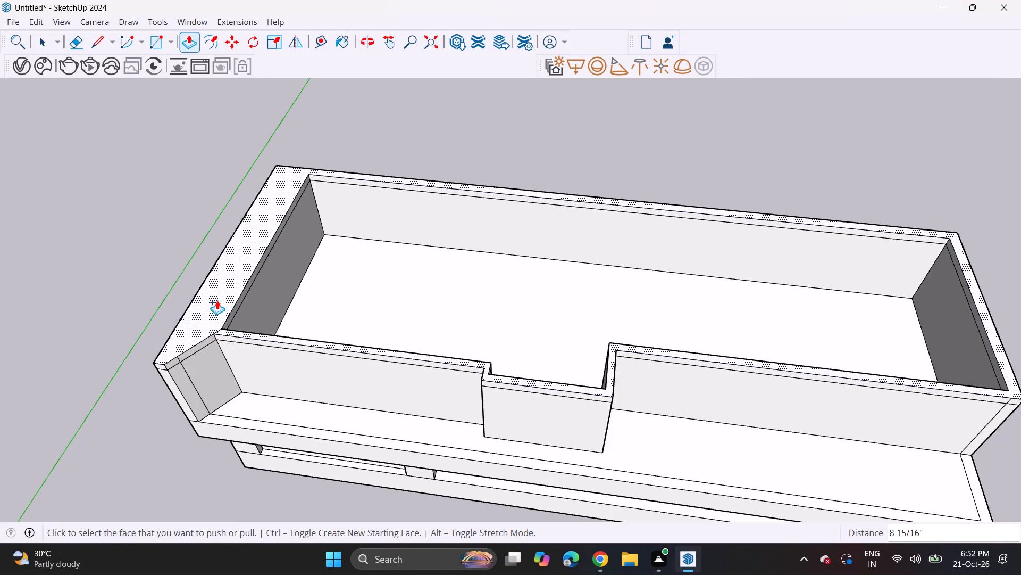
pyautogui.click(198, 313)
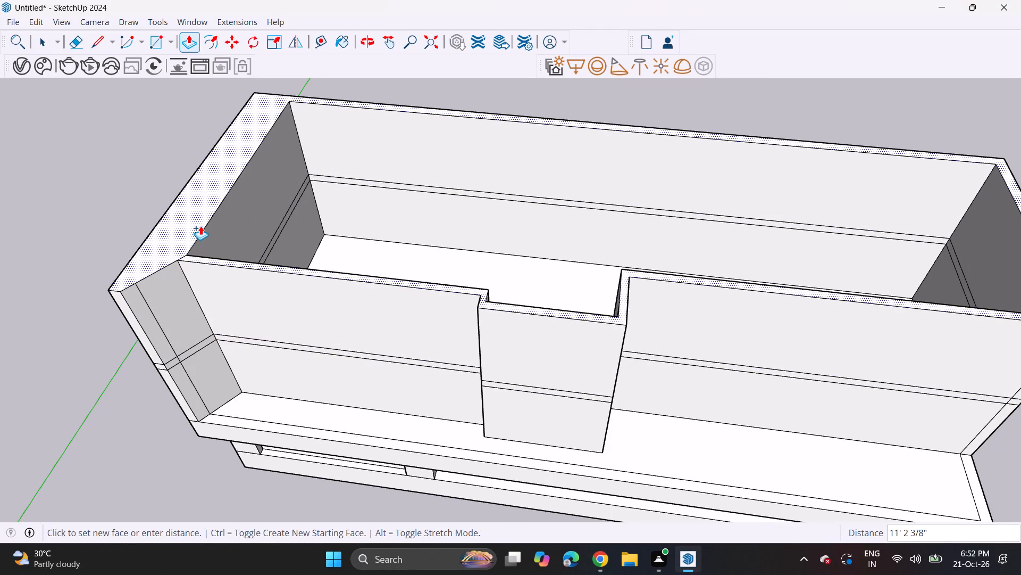
pyautogui.press('Escape')
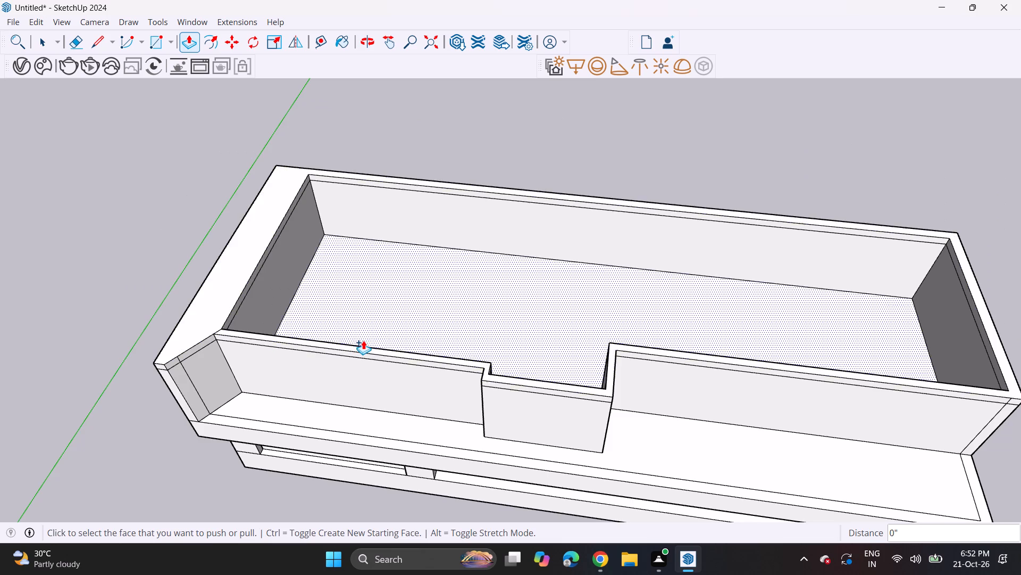
# Draw short lines across the wall top at both ends of the projecting bay, about 10 13/16" on the side away from the diagonal corner.
pyautogui.moveTo(364, 339); pyautogui.dragTo(392, 123, button='middle')
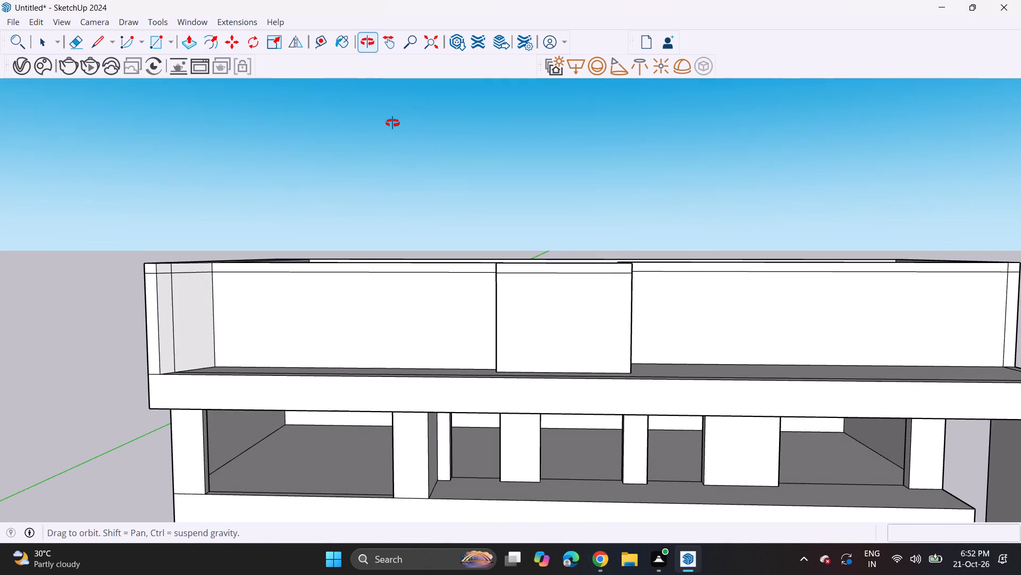
pyautogui.moveTo(392, 123); pyautogui.dragTo(444, 273, button='middle')
pyautogui.moveTo(500, 296); pyautogui.dragTo(454, 374, button='middle')
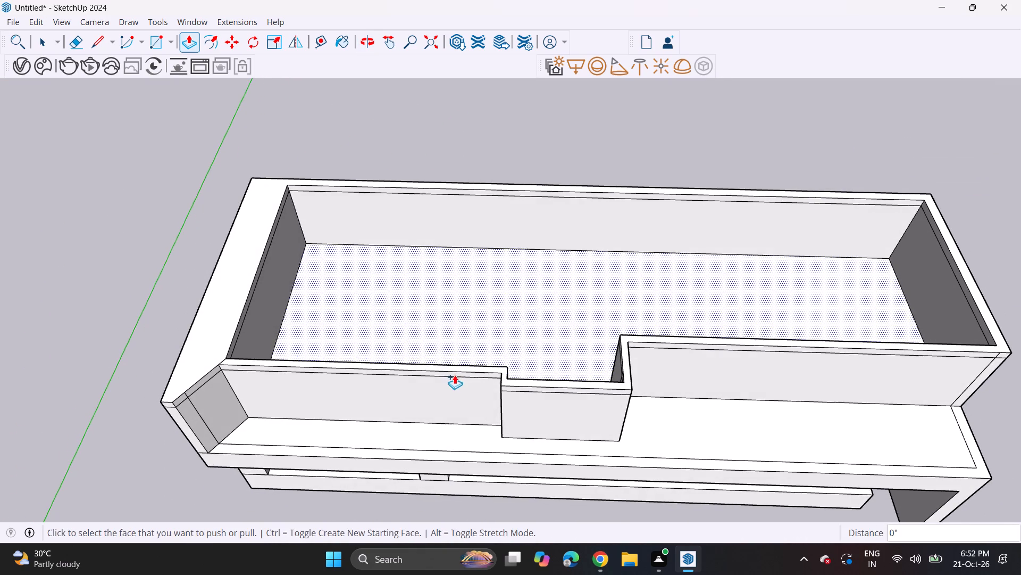
pyautogui.scroll(4, 482, 369)
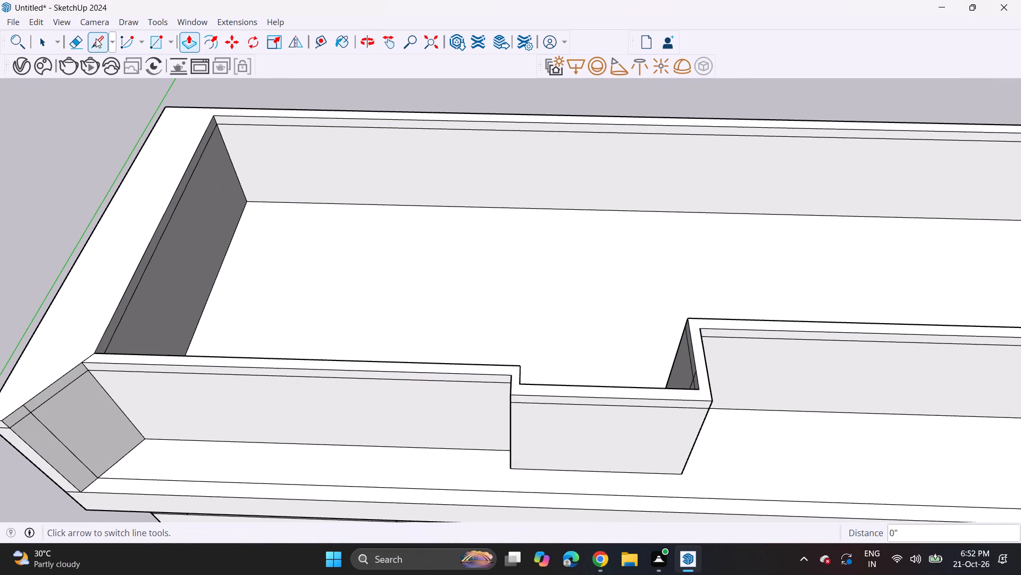
pyautogui.click(97, 40)
pyautogui.click(513, 376)
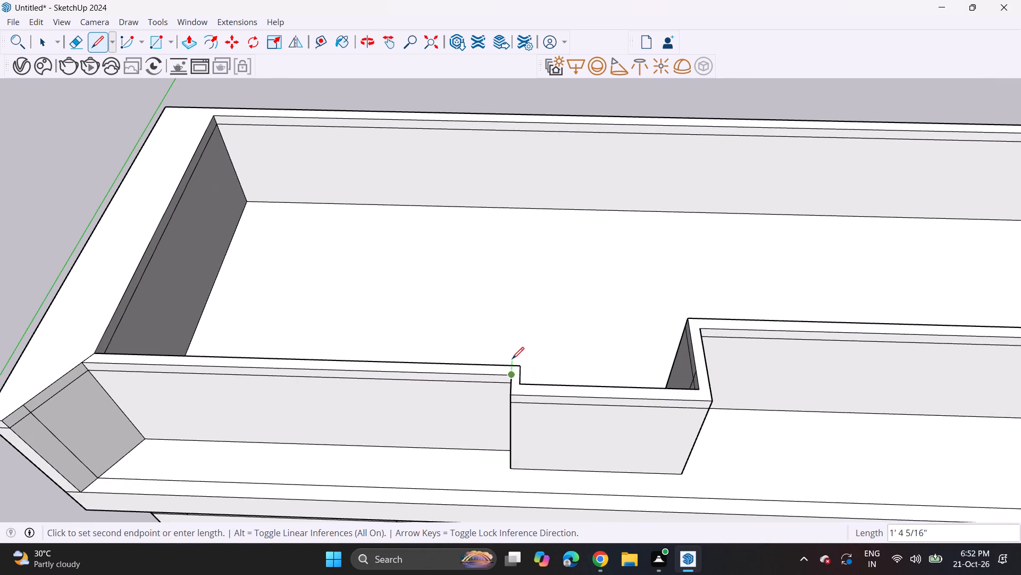
pyautogui.click(512, 365)
pyautogui.click(703, 332)
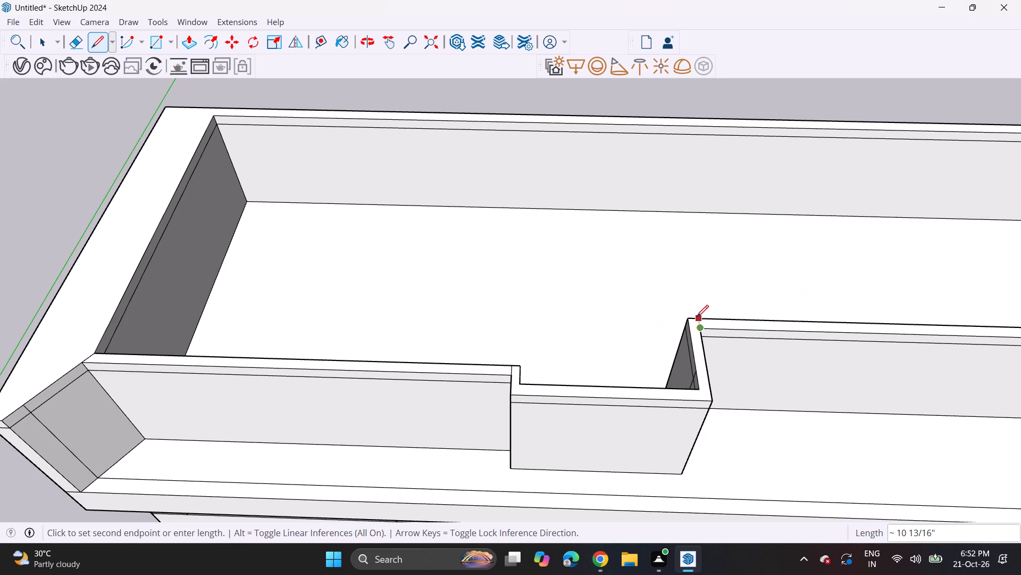
pyautogui.click(697, 317)
# Push/Pull the top of the projecting bay's walls up by about 17' 7 7/8" to form a tall tower.
pyautogui.doubleClick(188, 44)
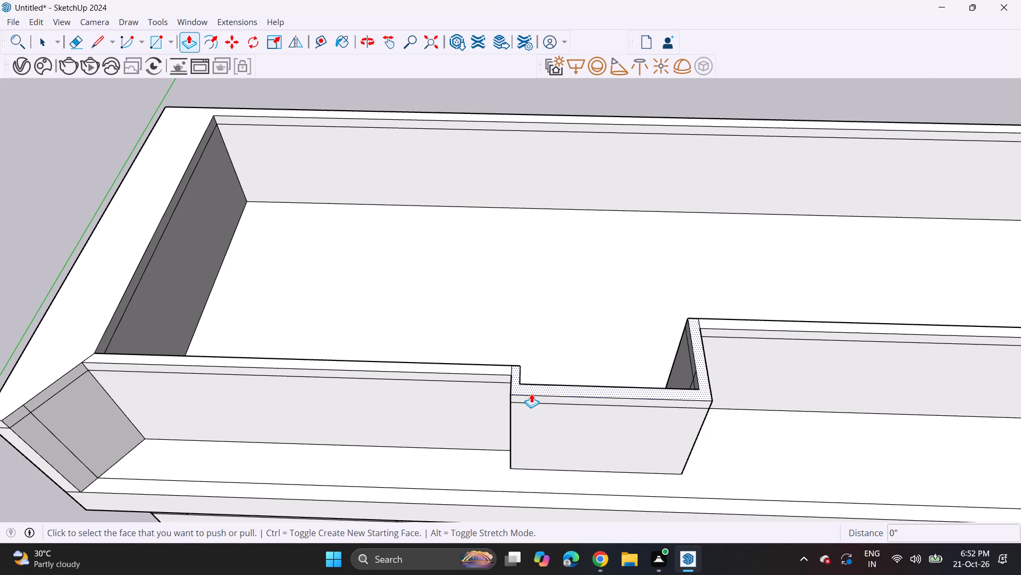
pyautogui.click(531, 393)
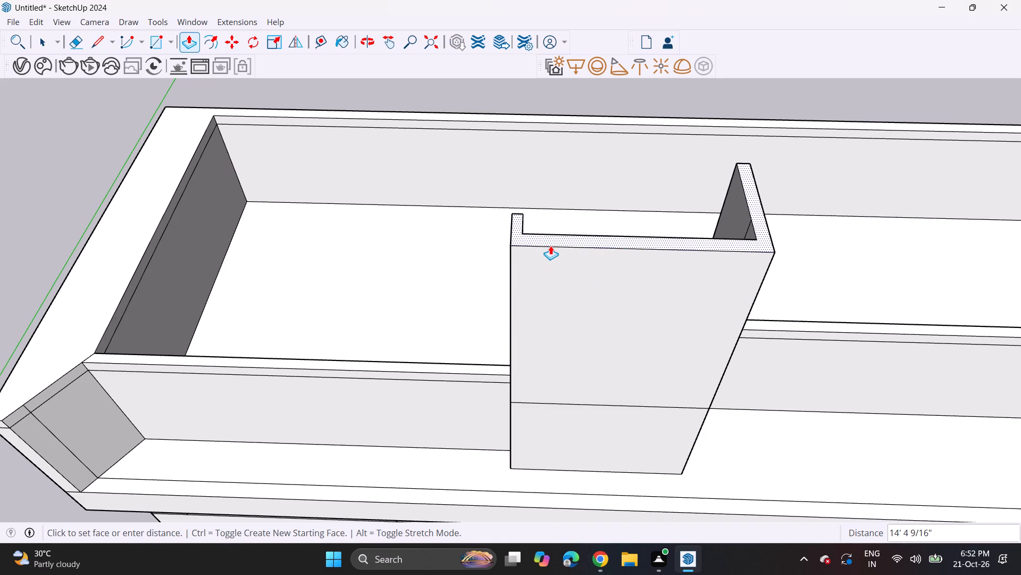
pyautogui.scroll(-4, 550, 245)
pyautogui.moveTo(543, 236); pyautogui.dragTo(486, 10, button='middle')
pyautogui.scroll(-4, 493, 112)
pyautogui.keyDown('shift'); pyautogui.moveTo(486, 119); pyautogui.dragTo(428, 276, button='middle'); pyautogui.keyUp('shift')
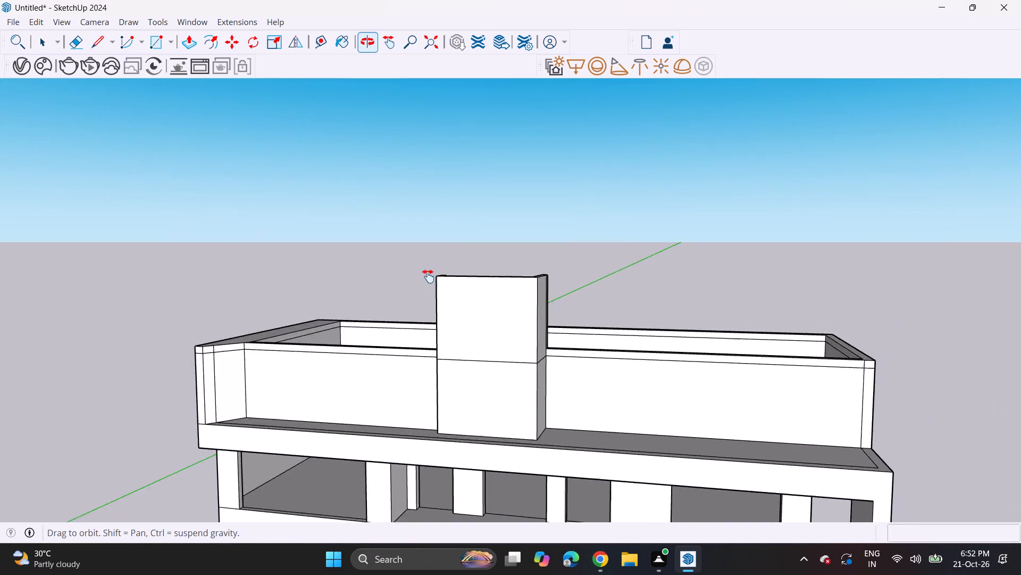
pyautogui.keyDown('shift'); pyautogui.moveTo(428, 276); pyautogui.dragTo(507, 251, button='middle'); pyautogui.keyUp('shift')
pyautogui.click(501, 211)
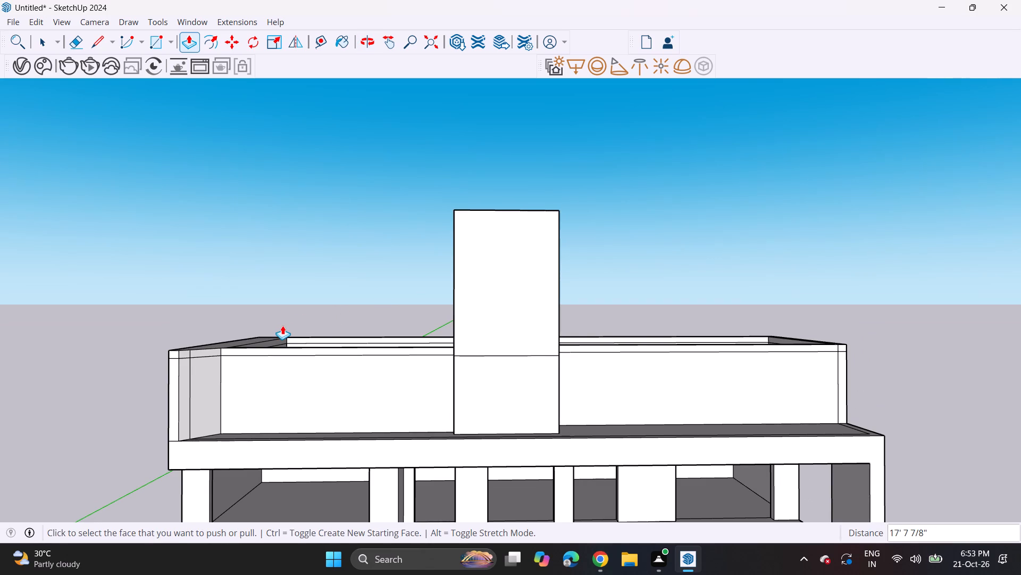
# Raise the perimeter wall top by about 2' 9 13/16" and the front strip between the diagonal corner and projecting bay by the same amount.
pyautogui.moveTo(317, 343); pyautogui.dragTo(282, 441, button='middle')
pyautogui.scroll(1, 299, 354)
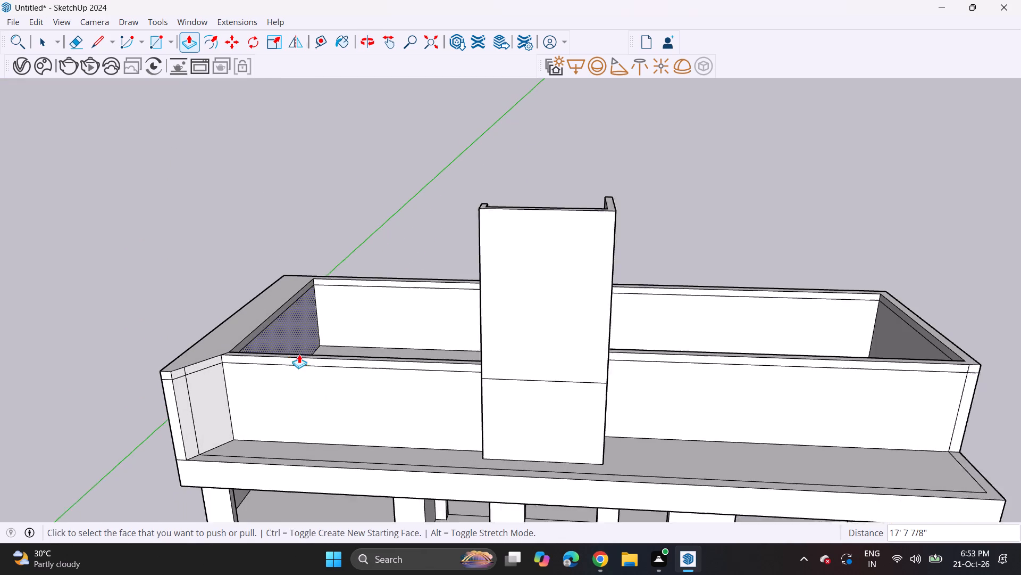
pyautogui.scroll(2, 299, 354)
pyautogui.click(216, 339)
pyautogui.click(214, 314)
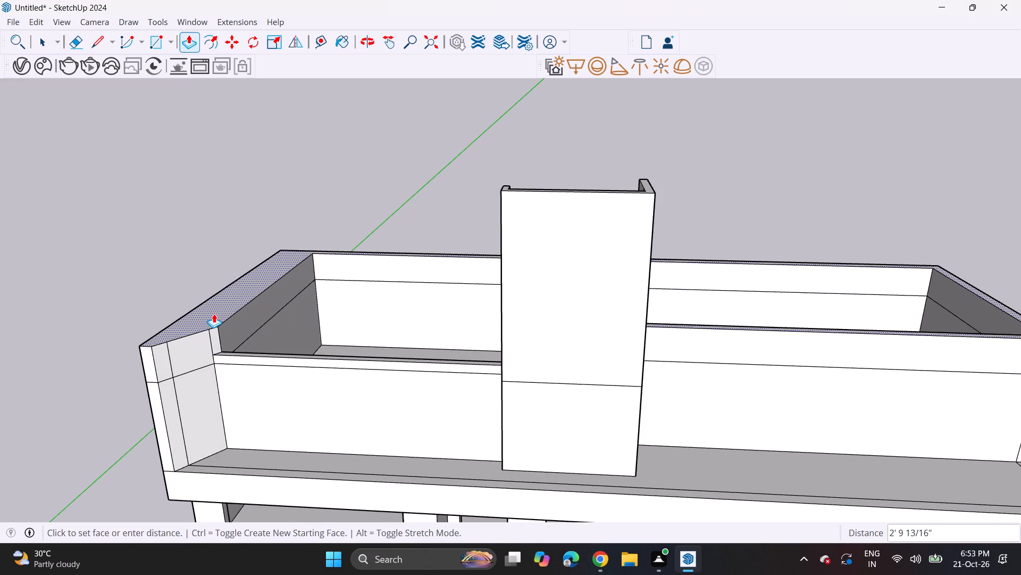
pyautogui.doubleClick(229, 354)
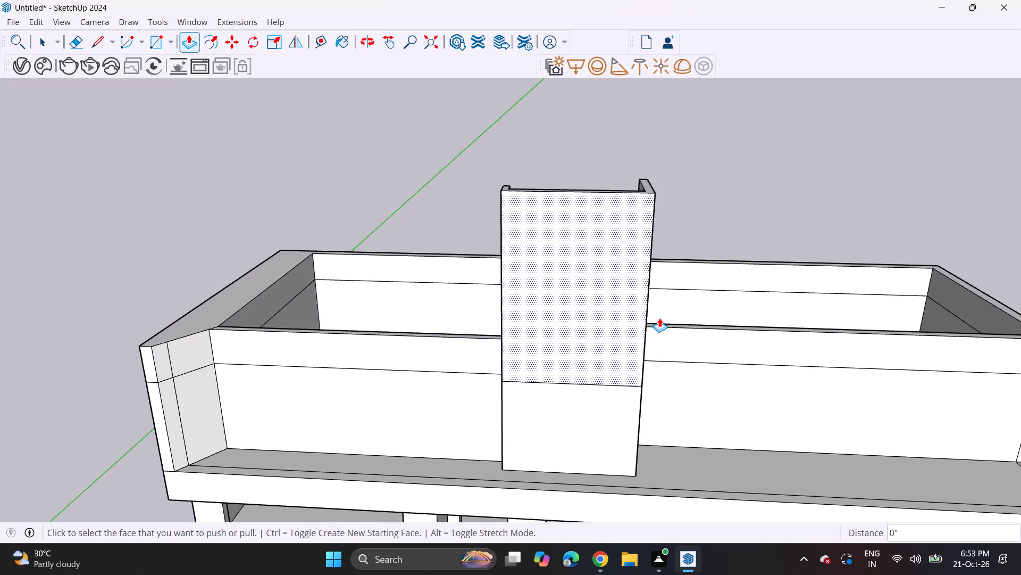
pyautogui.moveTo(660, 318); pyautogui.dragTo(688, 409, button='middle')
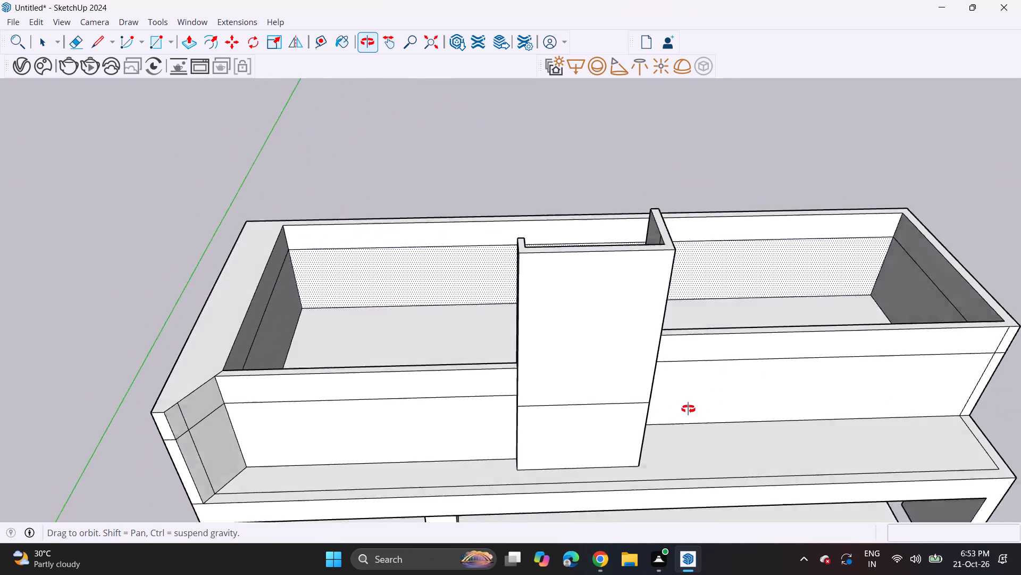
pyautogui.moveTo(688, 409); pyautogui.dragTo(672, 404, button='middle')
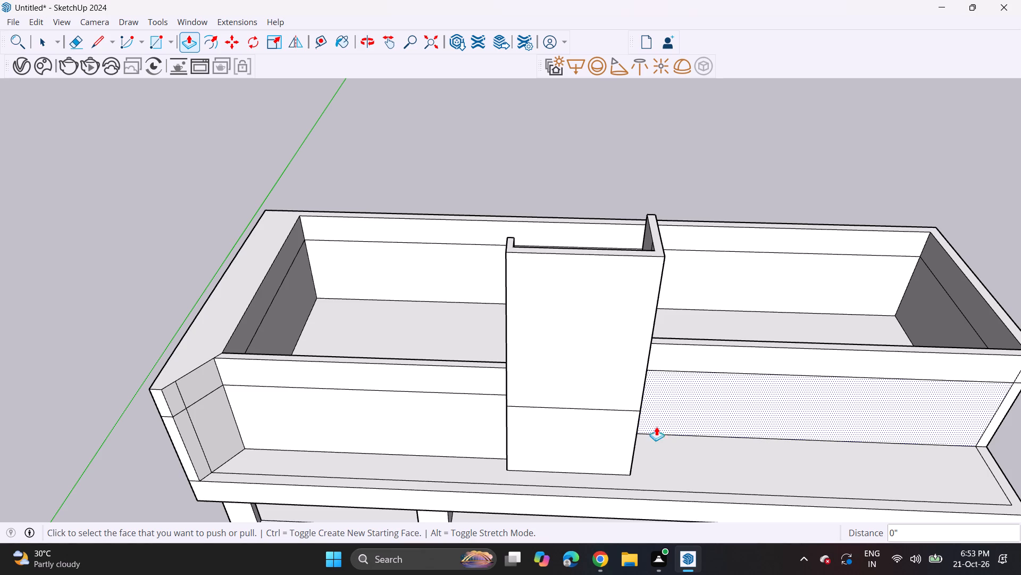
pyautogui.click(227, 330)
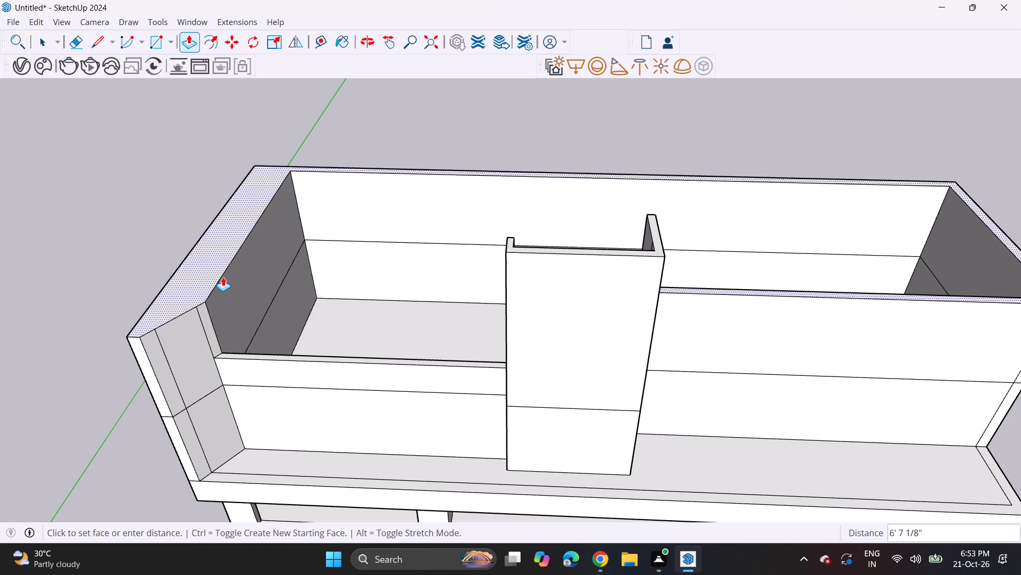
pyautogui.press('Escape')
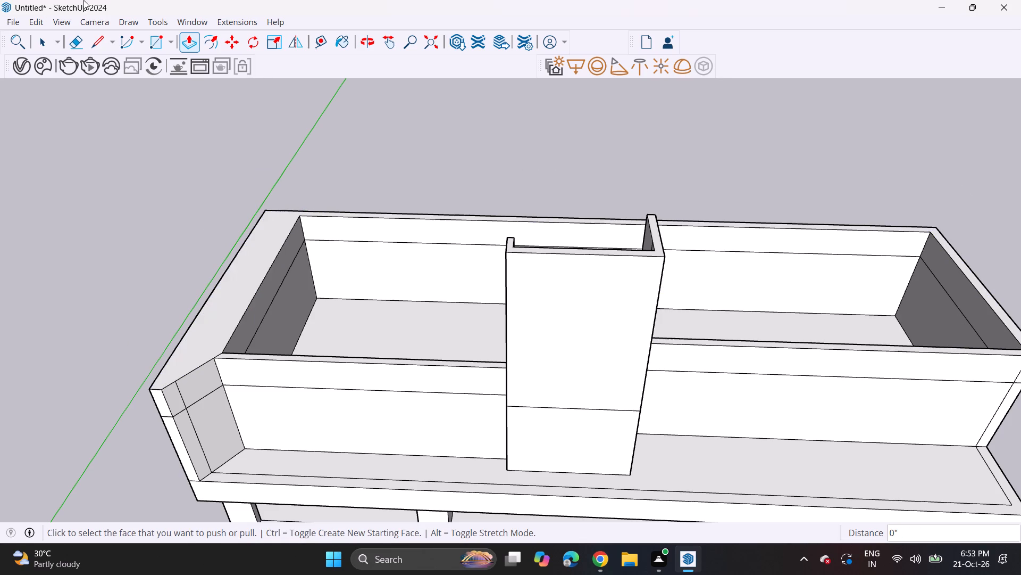
# Draw a short dividing line across the front wall top, midway between the diagonal corner and the projecting bay.
pyautogui.click(101, 46)
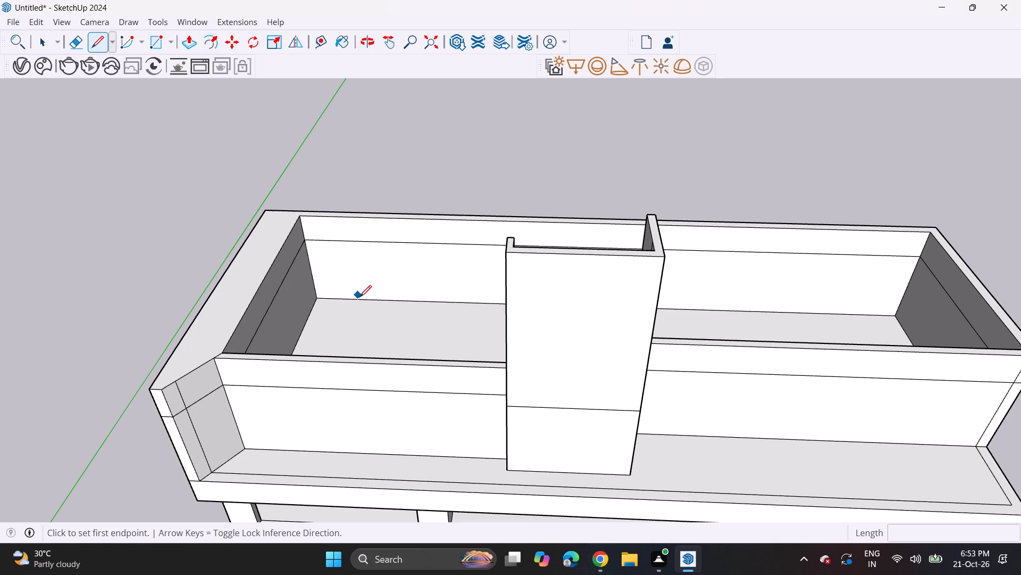
pyautogui.scroll(3, 374, 339)
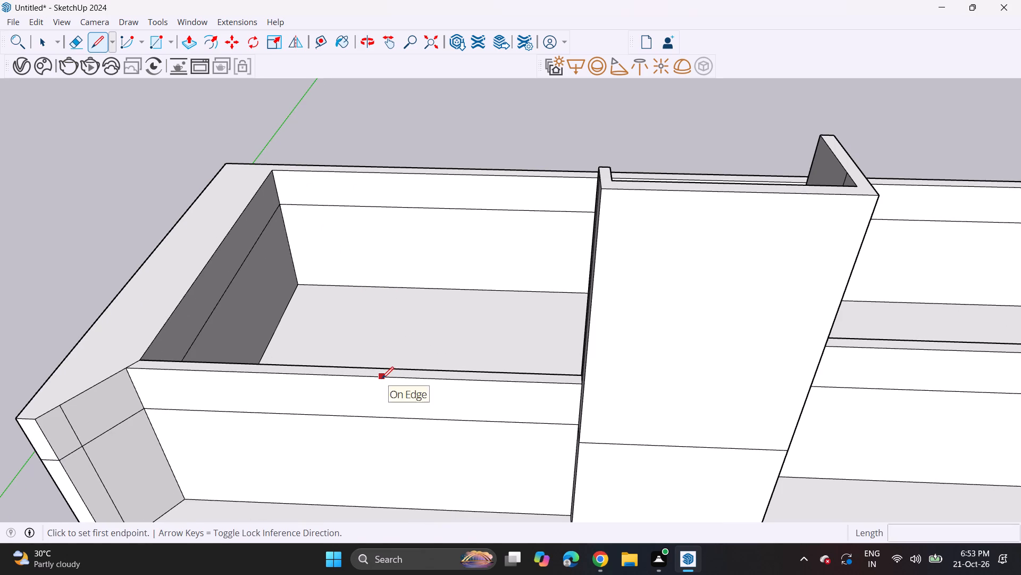
pyautogui.click(382, 379)
pyautogui.click(384, 370)
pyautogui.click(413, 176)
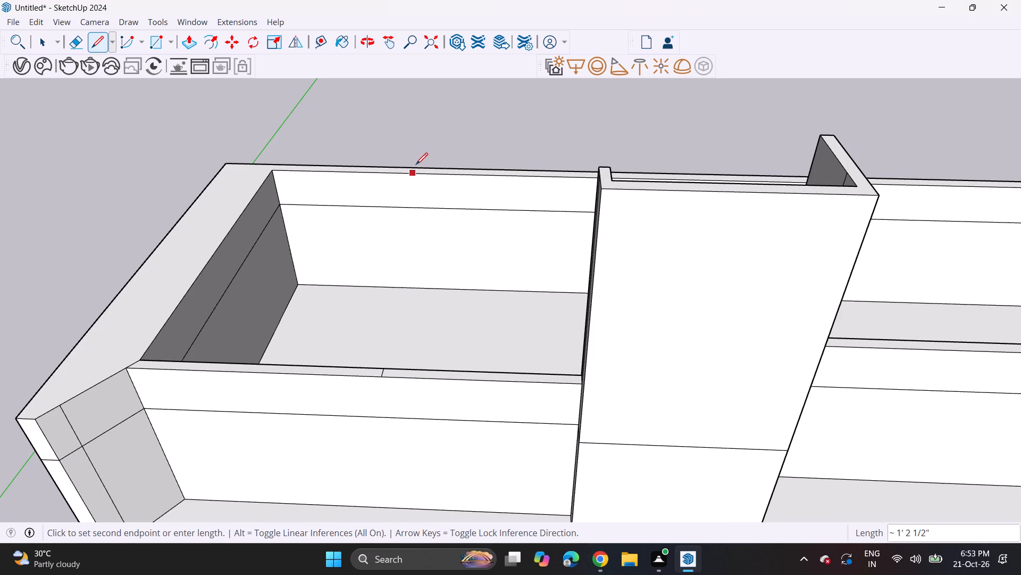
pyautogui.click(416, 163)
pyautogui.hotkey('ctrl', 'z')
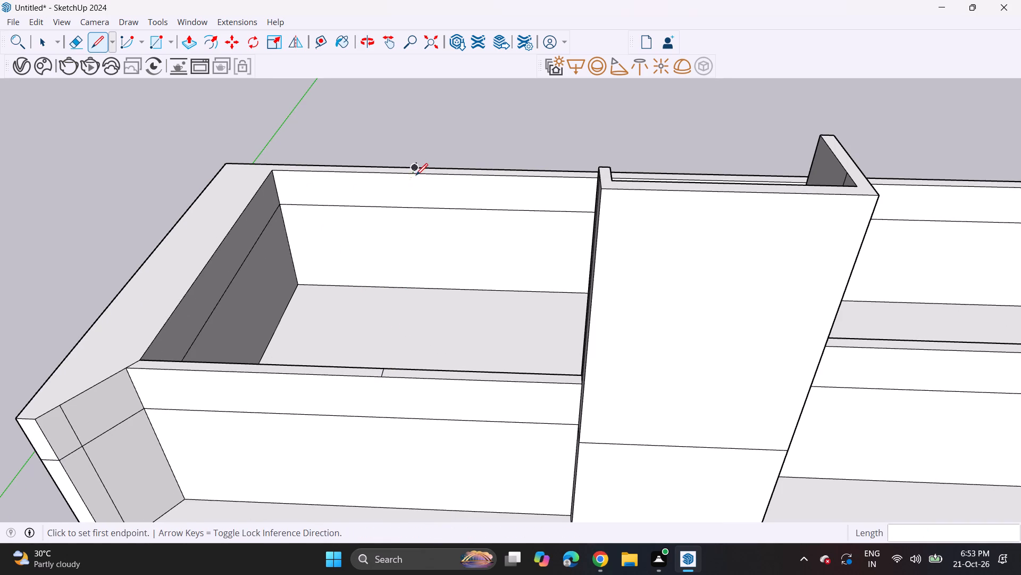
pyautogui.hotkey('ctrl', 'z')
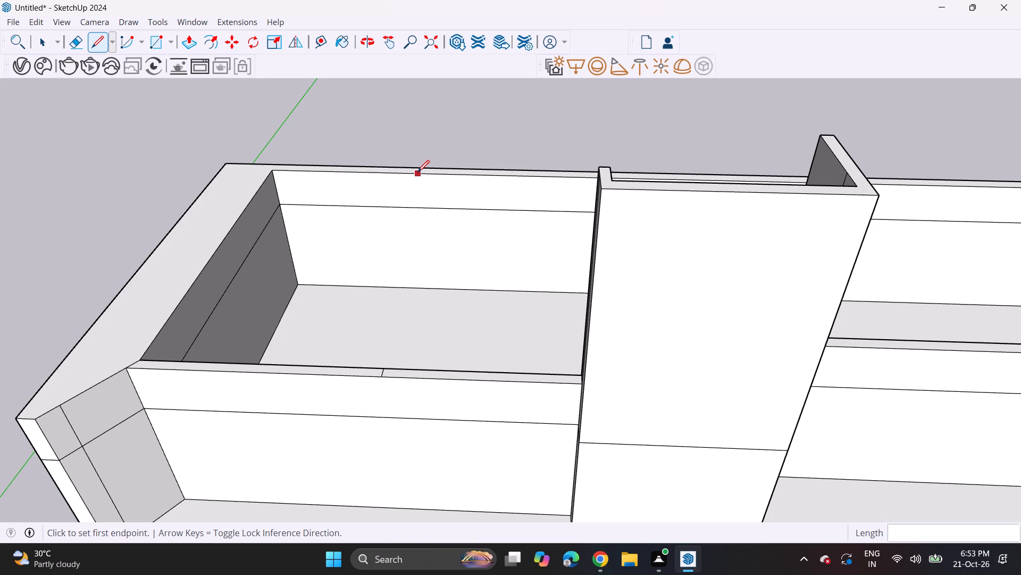
# Draw a dividing line about 1' 2 1/2" long across the rear wall top, opposite the front dividing line.
pyautogui.click(417, 172)
pyautogui.click(419, 167)
# Raise the wall sections on the diagonal-corner side of both dividing lines, including the thick side wall, by about 14' 5/16".
pyautogui.click(191, 45)
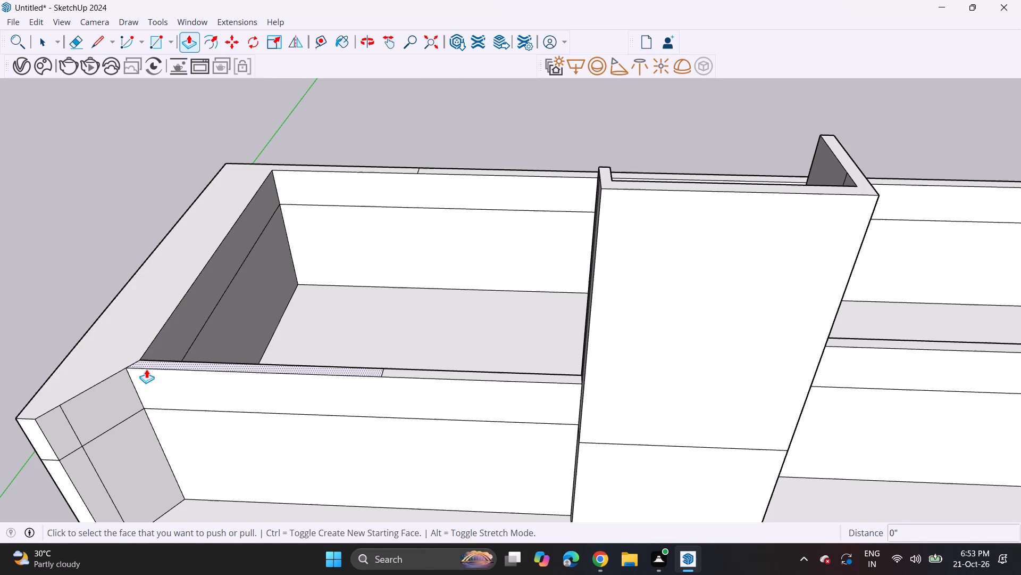
pyautogui.click(146, 369)
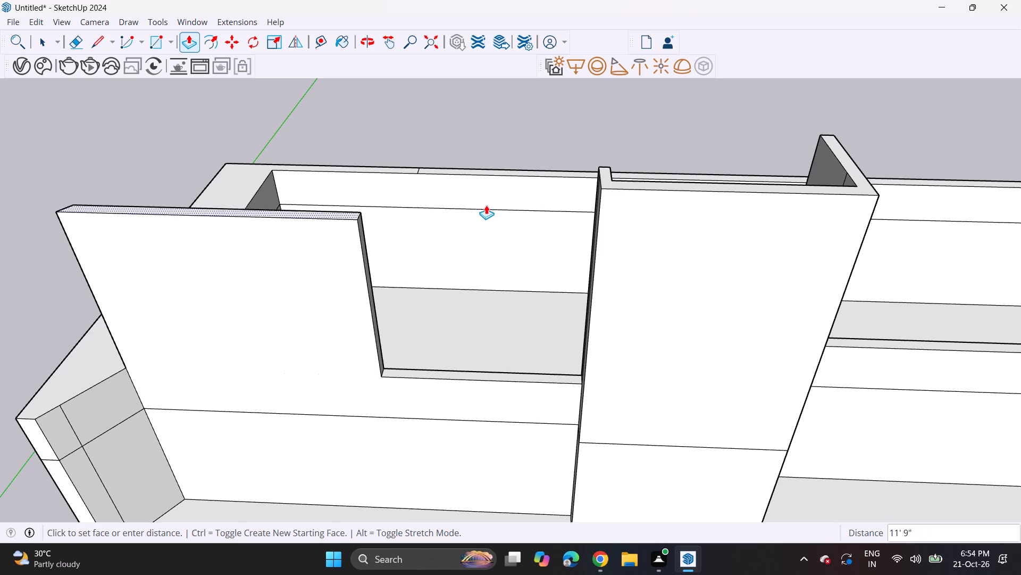
pyautogui.click(598, 214)
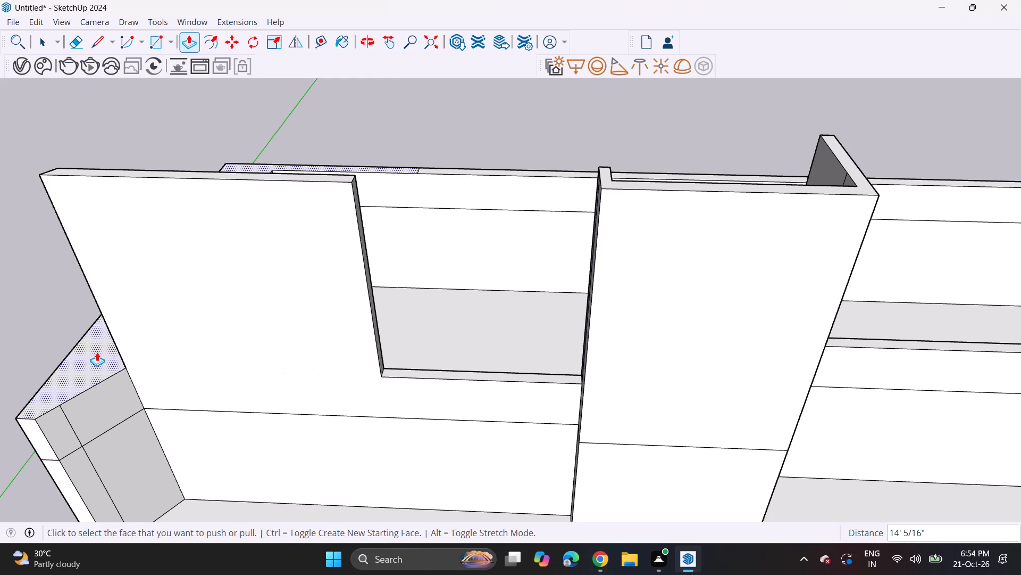
pyautogui.doubleClick(97, 352)
# Extend the exposed end of the raised rear wall section by about 5 3/8" as a separate strip.
pyautogui.moveTo(403, 280); pyautogui.dragTo(390, 167, button='middle')
pyautogui.scroll(-4, 378, 153)
pyautogui.moveTo(371, 250); pyautogui.dragTo(385, 180, button='middle')
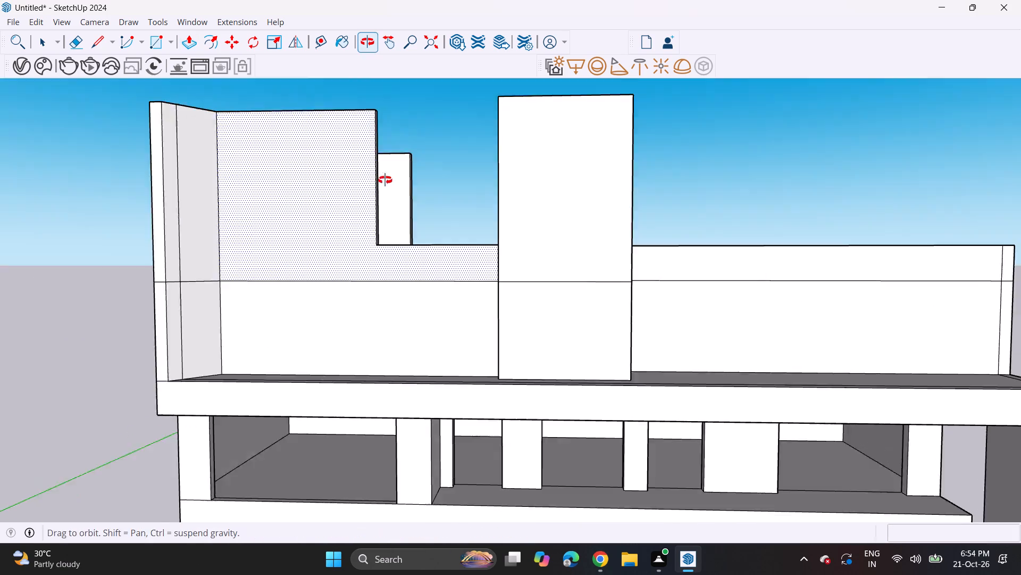
pyautogui.moveTo(385, 180); pyautogui.dragTo(386, 175, button='middle')
pyautogui.keyDown('shift'); pyautogui.moveTo(387, 175); pyautogui.dragTo(334, 246, button='middle'); pyautogui.keyUp('shift')
pyautogui.moveTo(334, 246); pyautogui.dragTo(330, 222, button='middle')
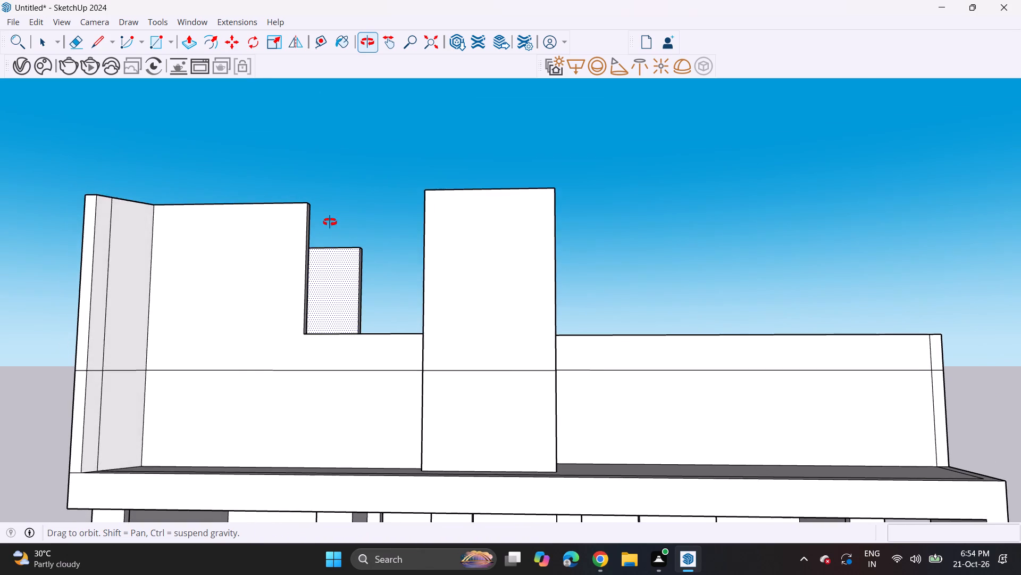
pyautogui.moveTo(330, 222); pyautogui.dragTo(307, 250, button='middle')
pyautogui.moveTo(323, 199); pyautogui.dragTo(289, 330, button='middle')
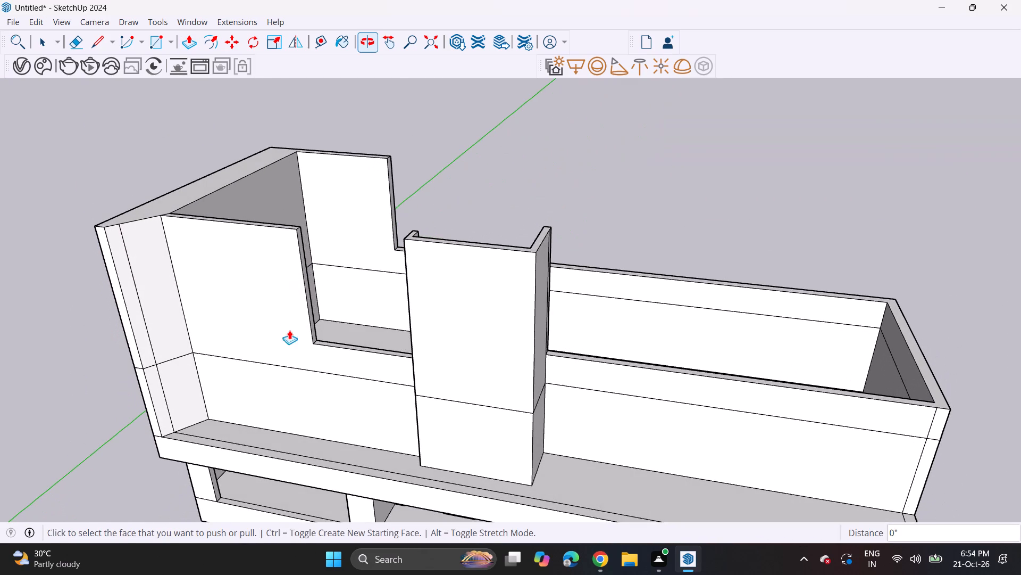
pyautogui.moveTo(333, 234); pyautogui.dragTo(248, 278, button='middle')
pyautogui.scroll(1, 333, 234)
pyautogui.scroll(1, 253, 278)
pyautogui.moveTo(395, 236); pyautogui.dragTo(445, 222, button='middle')
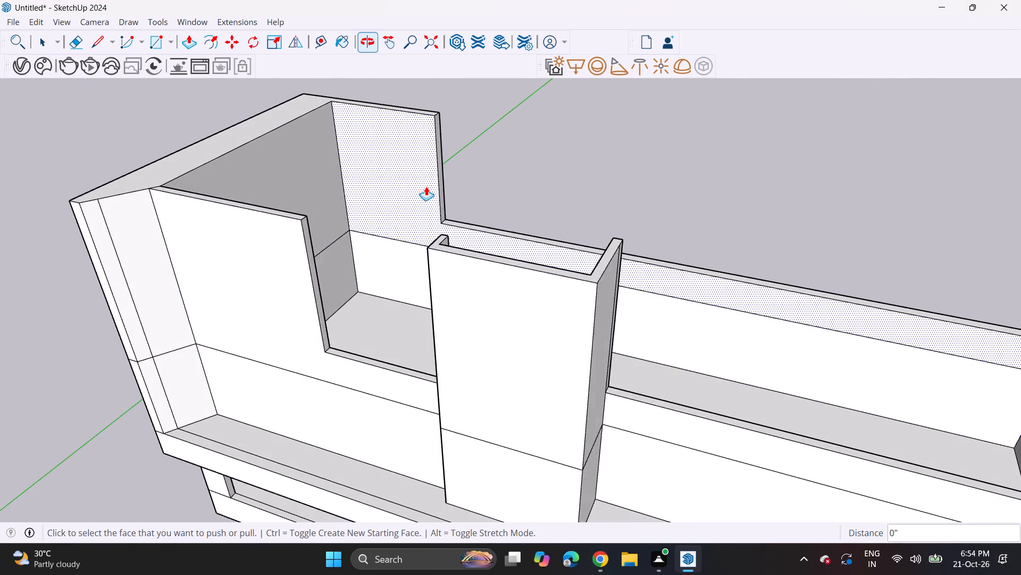
pyautogui.scroll(5, 439, 165)
pyautogui.click(439, 163)
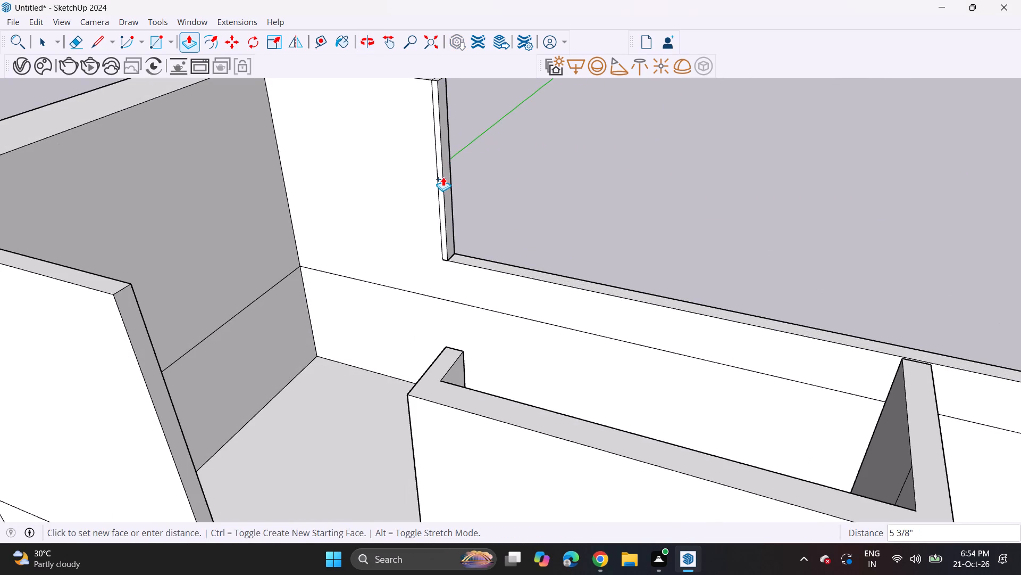
pyautogui.click(443, 177)
# Pull the strip's inner face about 27' 6 15/16" to the front wall, and push the front wall's end back about 1' 7 5/16" flush with it.
pyautogui.click(440, 195)
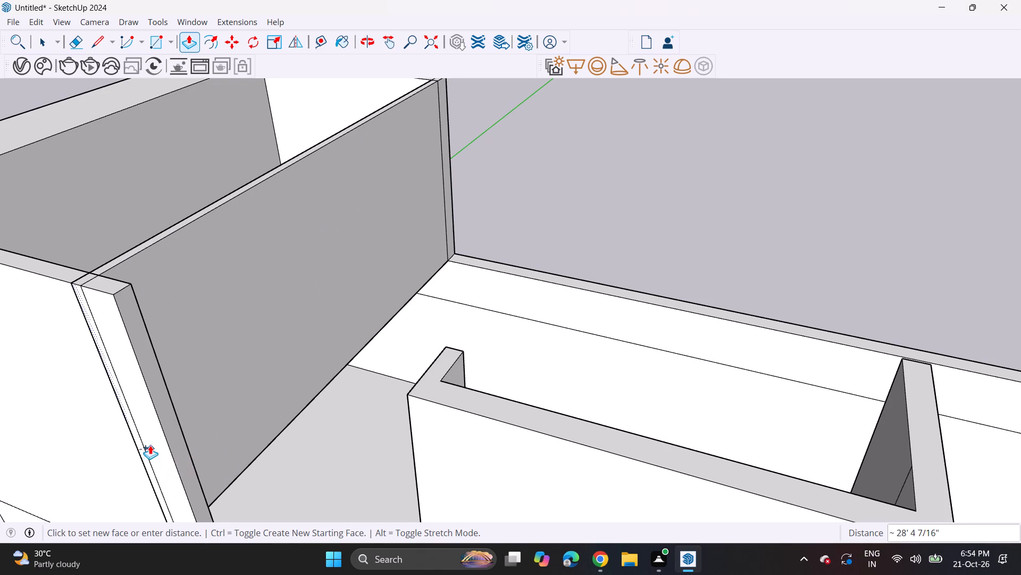
pyautogui.click(108, 282)
pyautogui.click(136, 317)
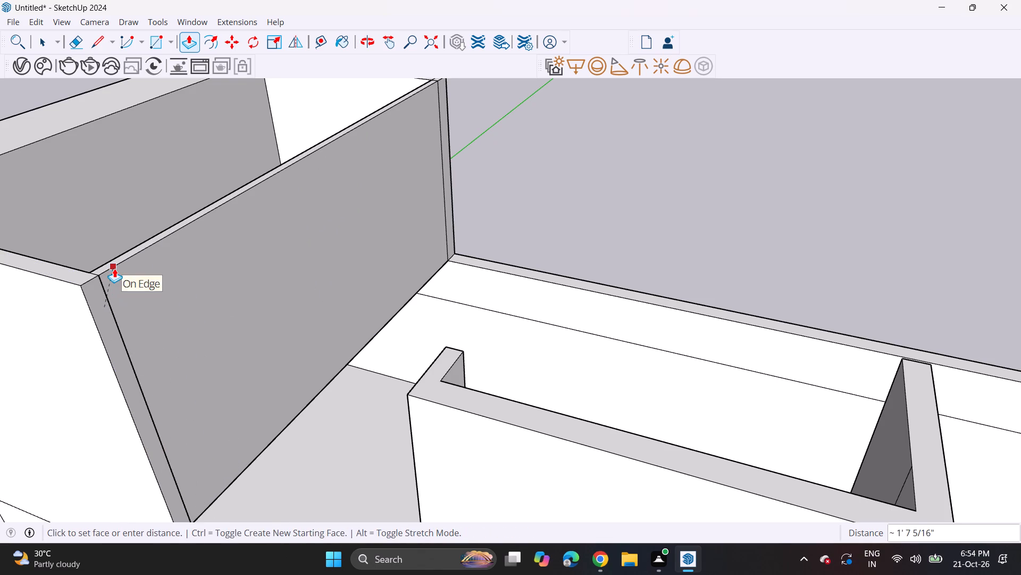
pyautogui.click(114, 268)
# Erase the leftover dividing lines on the diagonal corner face and on the front wall between that corner and the projecting bay.
pyautogui.moveTo(132, 363); pyautogui.dragTo(194, 176, button='middle')
pyautogui.scroll(-6, 196, 180)
pyautogui.keyDown('shift'); pyautogui.moveTo(206, 285); pyautogui.dragTo(340, 310, button='middle'); pyautogui.keyUp('shift')
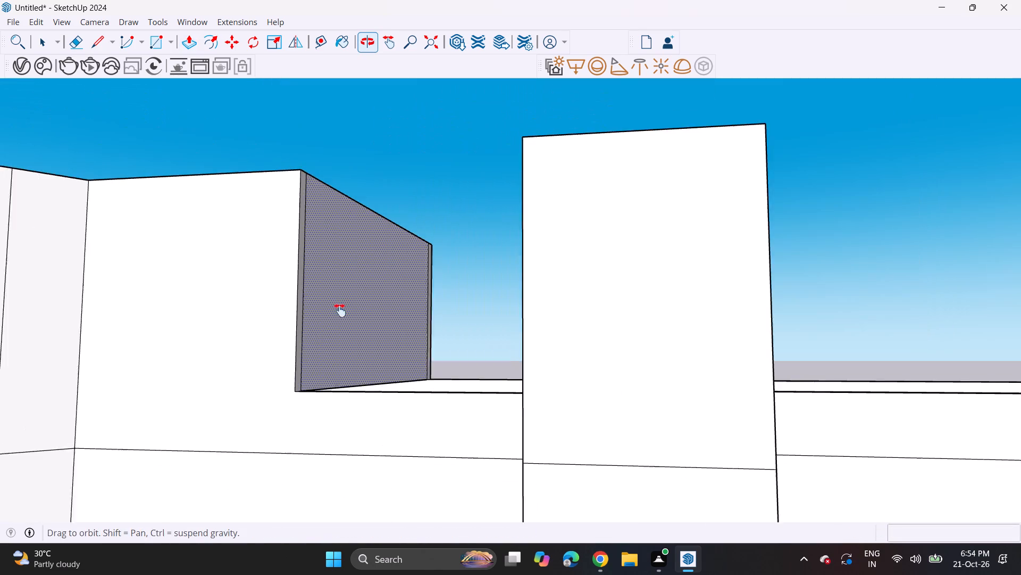
pyautogui.keyDown('shift'); pyautogui.moveTo(340, 310); pyautogui.dragTo(340, 310, button='middle'); pyautogui.keyUp('shift')
pyautogui.scroll(-8, 338, 305)
pyautogui.moveTo(317, 316); pyautogui.dragTo(360, 315, button='middle')
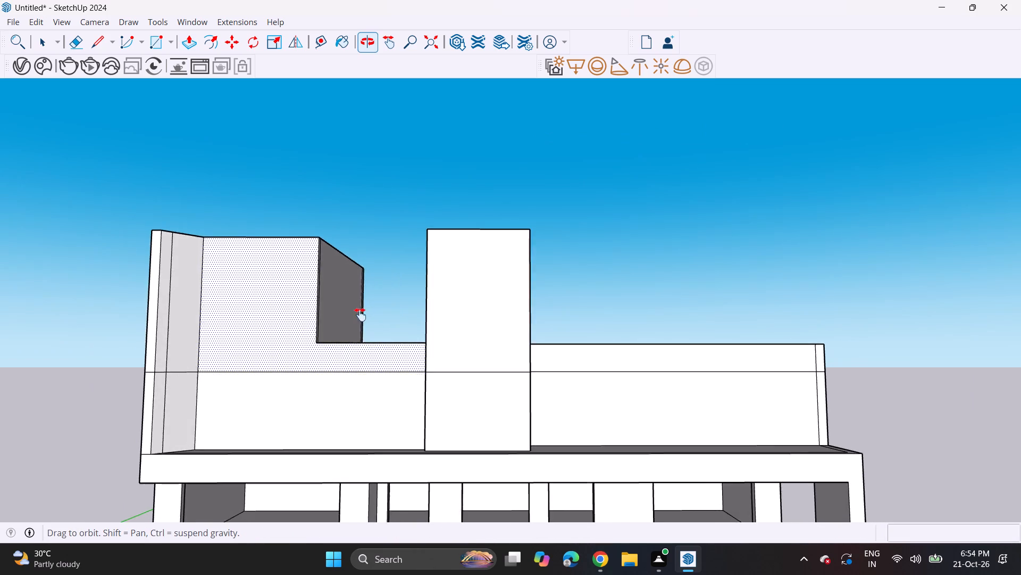
pyautogui.moveTo(360, 315); pyautogui.dragTo(319, 301, button='middle')
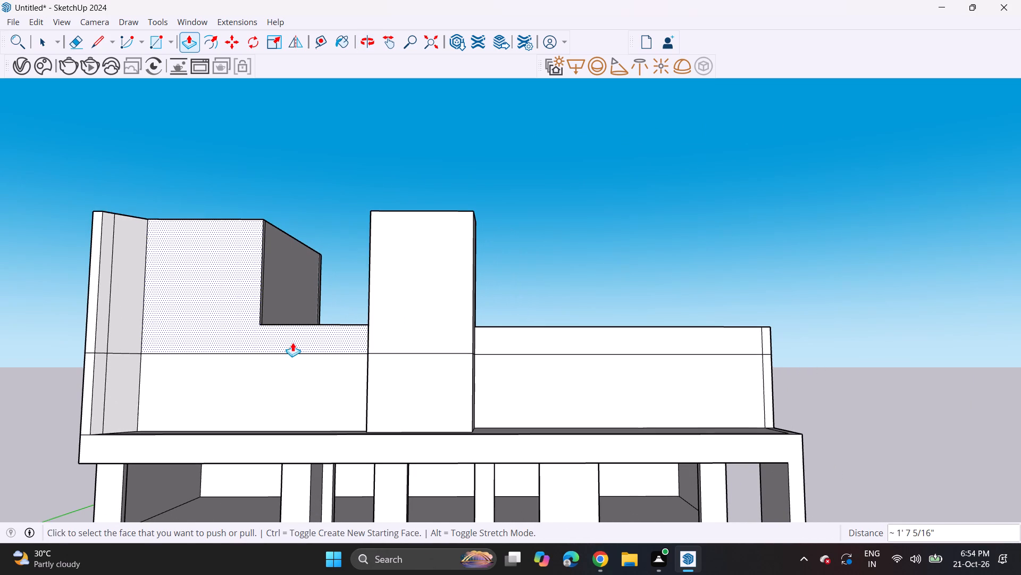
pyautogui.click(73, 38)
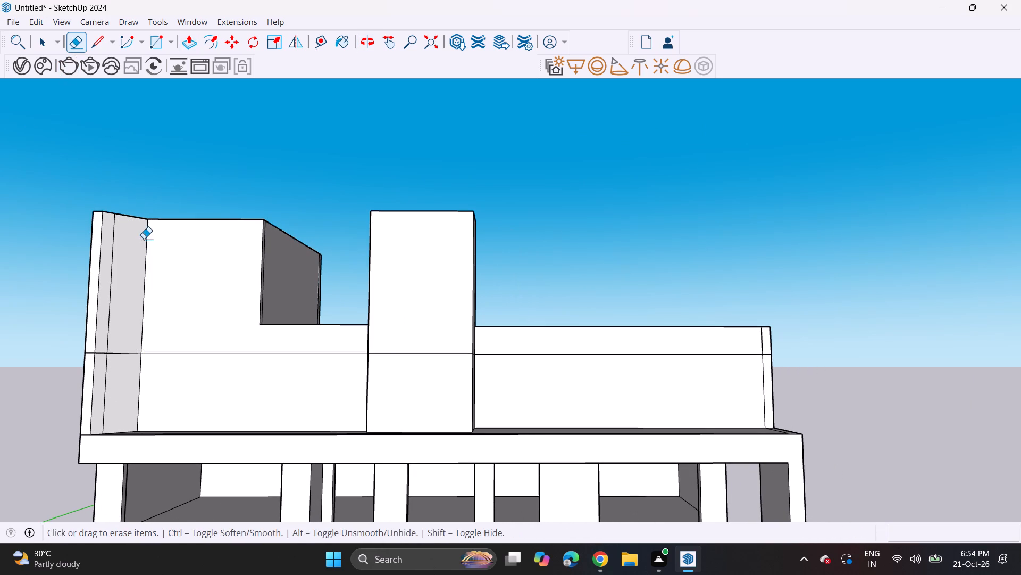
pyautogui.moveTo(105, 302); pyautogui.dragTo(116, 322)
pyautogui.moveTo(115, 340); pyautogui.dragTo(118, 357)
pyautogui.click(111, 355)
pyautogui.moveTo(106, 352); pyautogui.dragTo(106, 363)
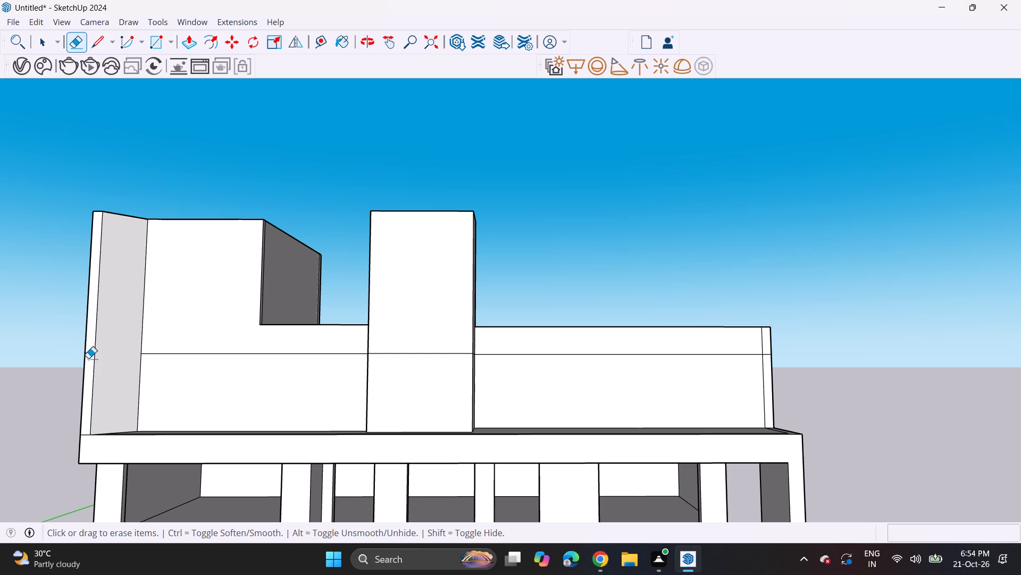
pyautogui.click(90, 350)
pyautogui.moveTo(90, 350); pyautogui.dragTo(94, 360)
pyautogui.moveTo(161, 347); pyautogui.dragTo(166, 371)
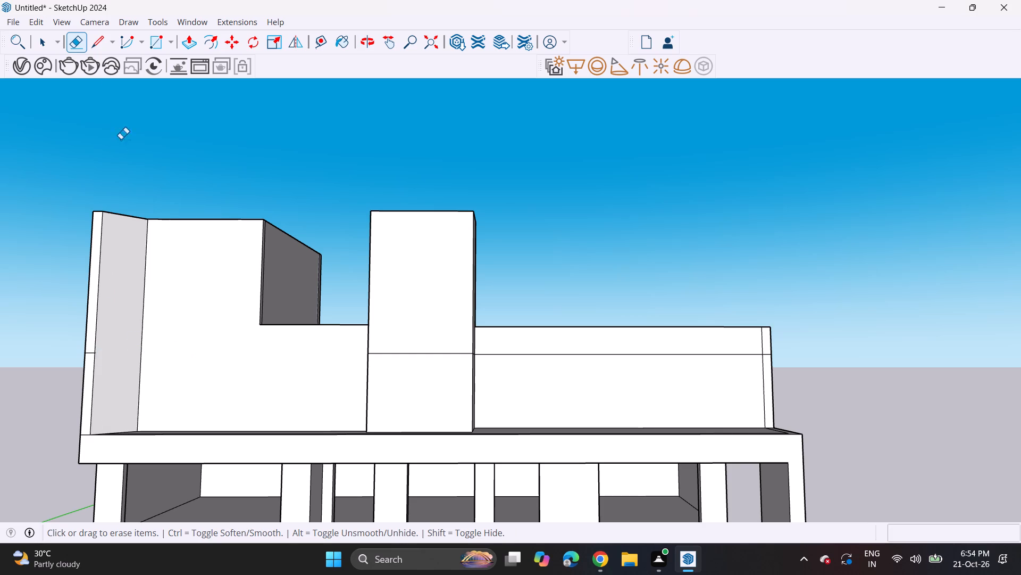
# Draw a rectangle about 28' 10 11/16" by 1' 7/8" on the front wall, from the projecting bay's edge toward the diagonal corner, just below parapet level.
pyautogui.moveTo(155, 36); pyautogui.dragTo(162, 48)
pyautogui.moveTo(220, 396); pyautogui.dragTo(307, 422, button='middle')
pyautogui.scroll(4, 337, 386)
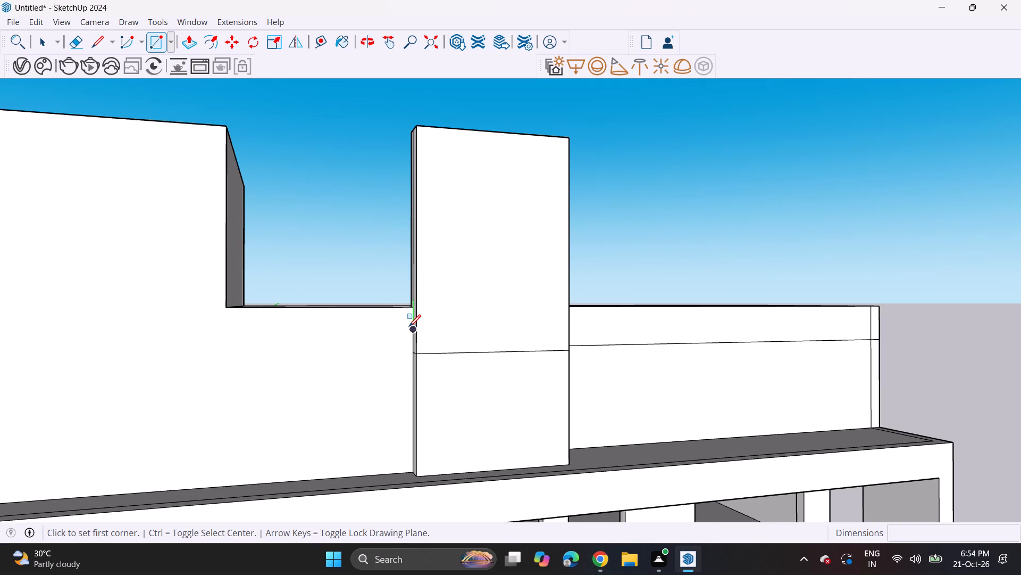
pyautogui.click(409, 327)
pyautogui.scroll(-5, 115, 358)
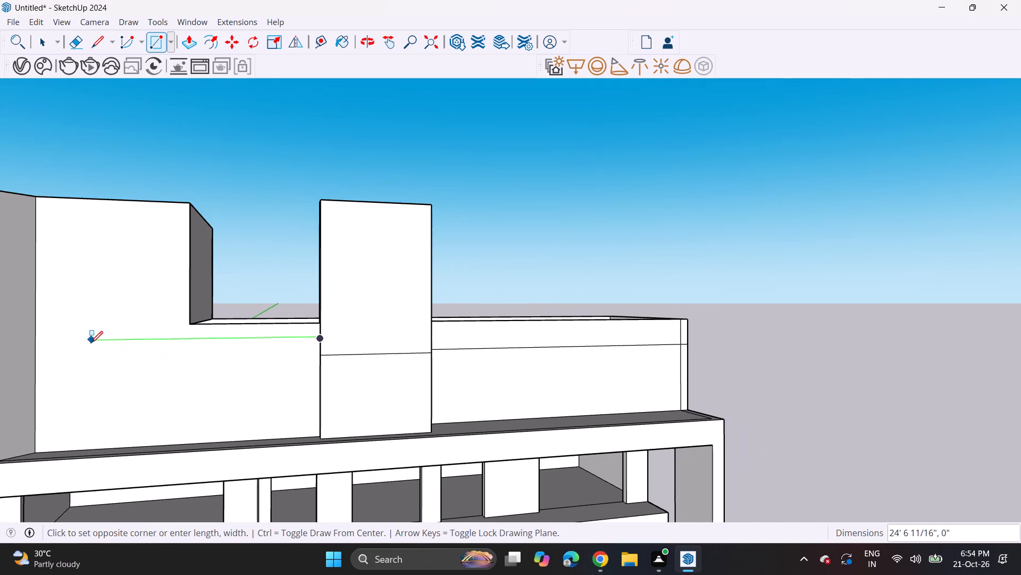
pyautogui.scroll(3, 86, 325)
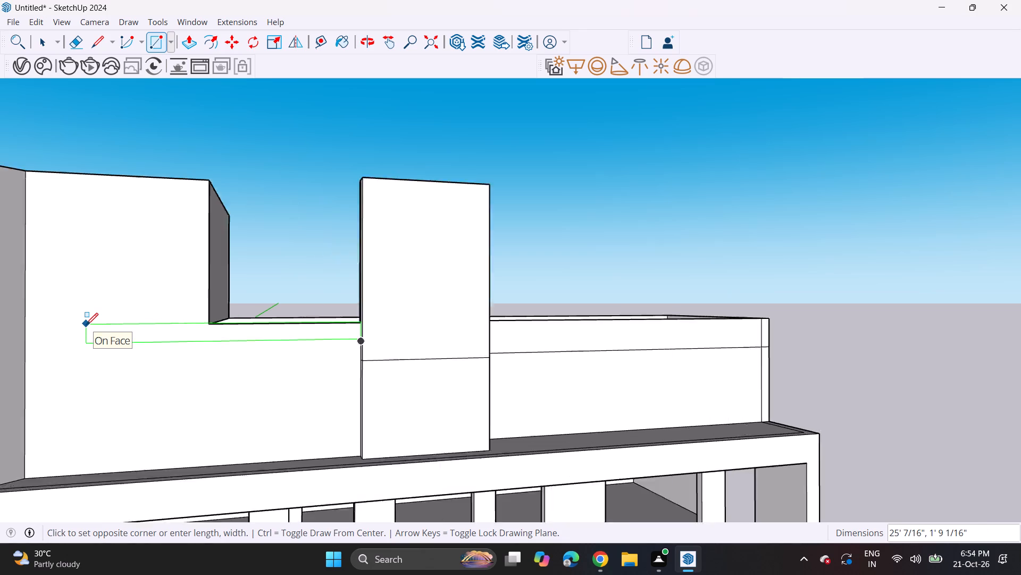
pyautogui.scroll(2, 86, 325)
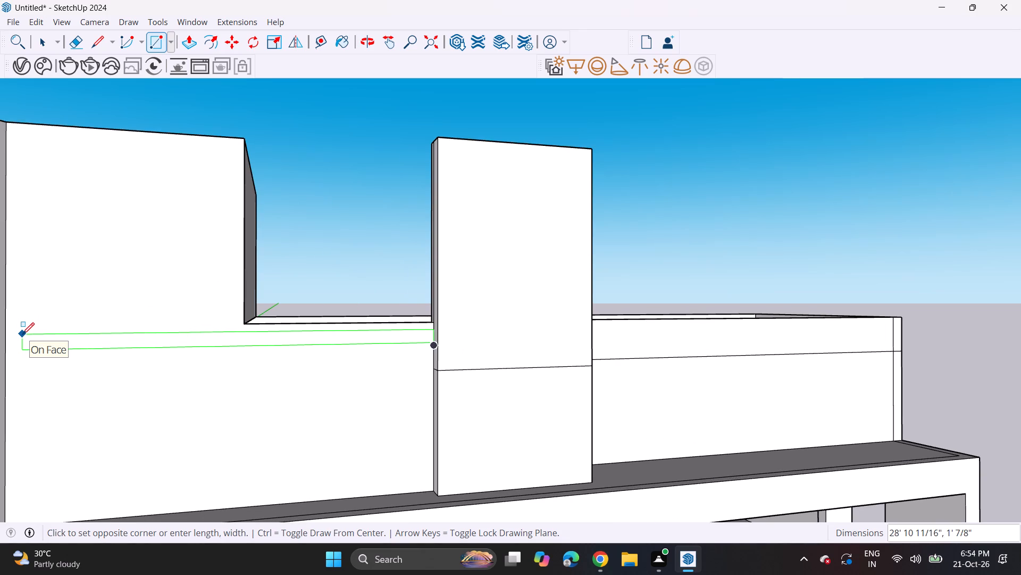
pyautogui.click(27, 334)
# Extrude the rectangular strip outward from the front wall by about 1' 6 7/8", then pull its front face out another 2' 9 3/4".
pyautogui.moveTo(260, 250); pyautogui.dragTo(244, 262, button='middle')
pyautogui.scroll(-5, 232, 264)
pyautogui.moveTo(261, 262); pyautogui.dragTo(138, 273, button='middle')
pyautogui.moveTo(193, 46); pyautogui.dragTo(199, 55)
pyautogui.click(183, 49)
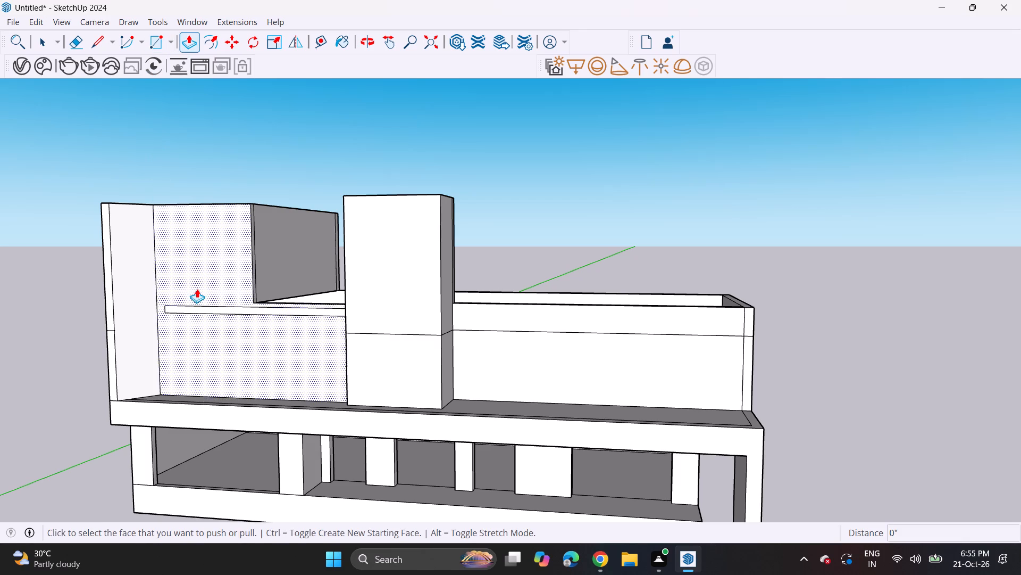
pyautogui.click(197, 309)
pyautogui.click(182, 408)
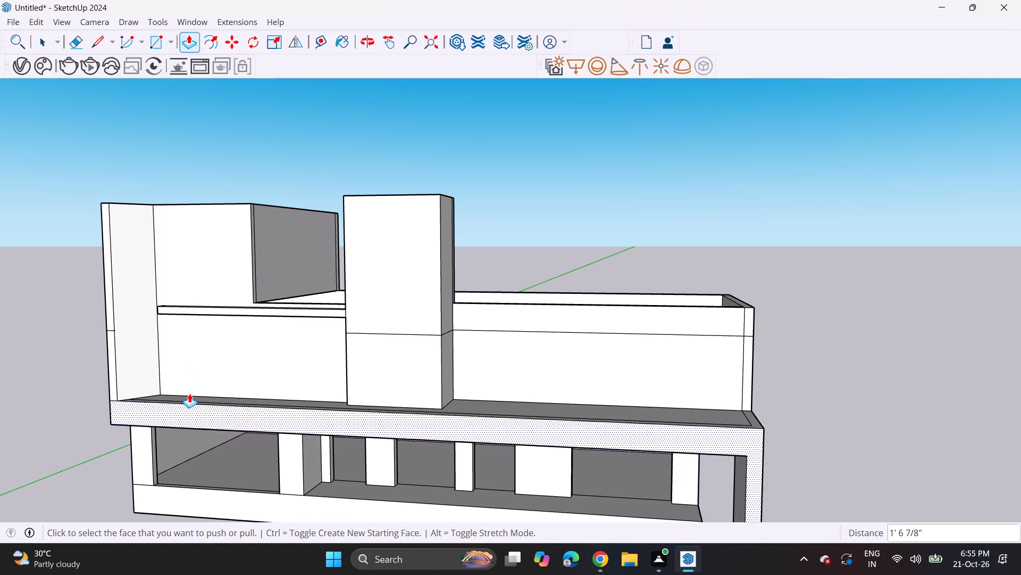
pyautogui.moveTo(216, 341); pyautogui.dragTo(155, 413, button='middle')
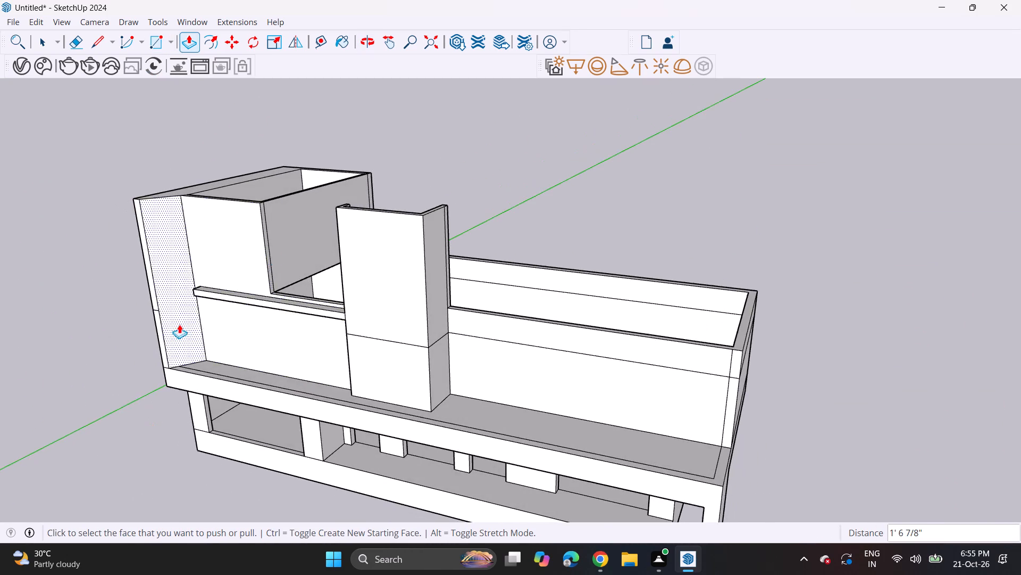
pyautogui.scroll(4, 274, 251)
pyautogui.click(235, 326)
pyautogui.click(218, 343)
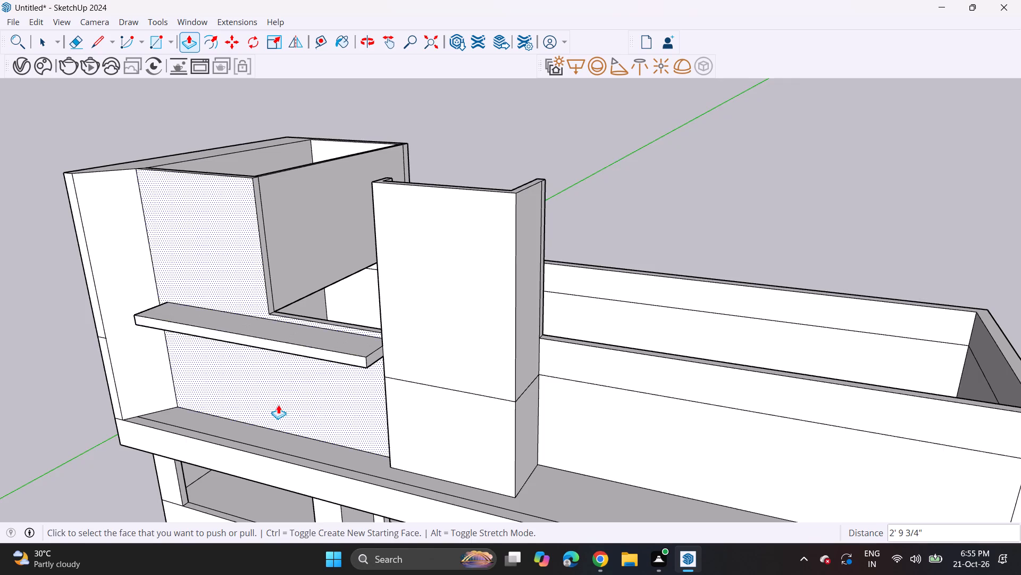
# Extend the ledge's end at the projecting bay by about 12' 9 3/16" across the bay's front.
pyautogui.moveTo(279, 405); pyautogui.dragTo(330, 352, button='middle')
pyautogui.moveTo(475, 320); pyautogui.dragTo(407, 357, button='middle')
pyautogui.scroll(4, 381, 342)
pyautogui.click(381, 342)
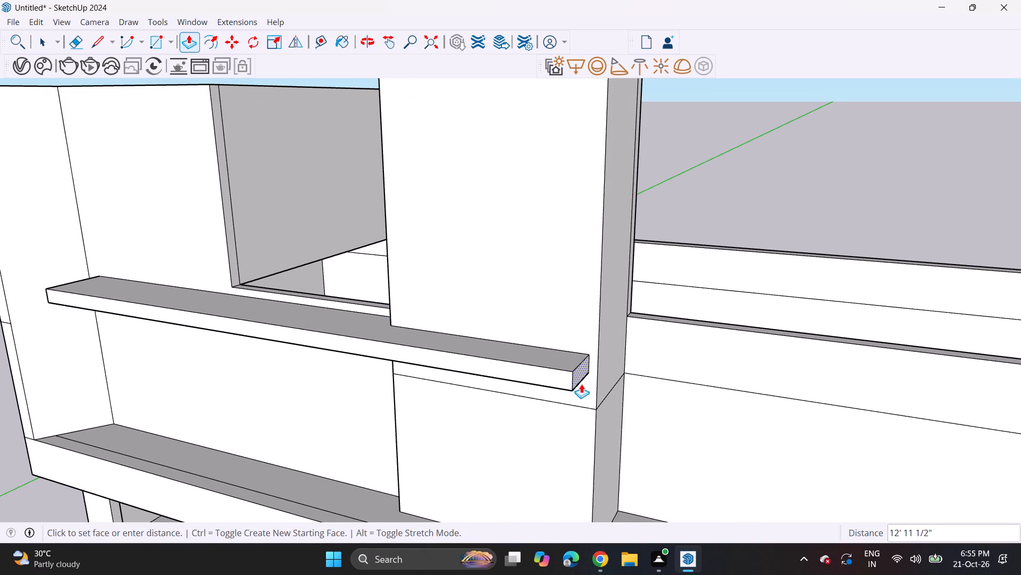
pyautogui.click(578, 382)
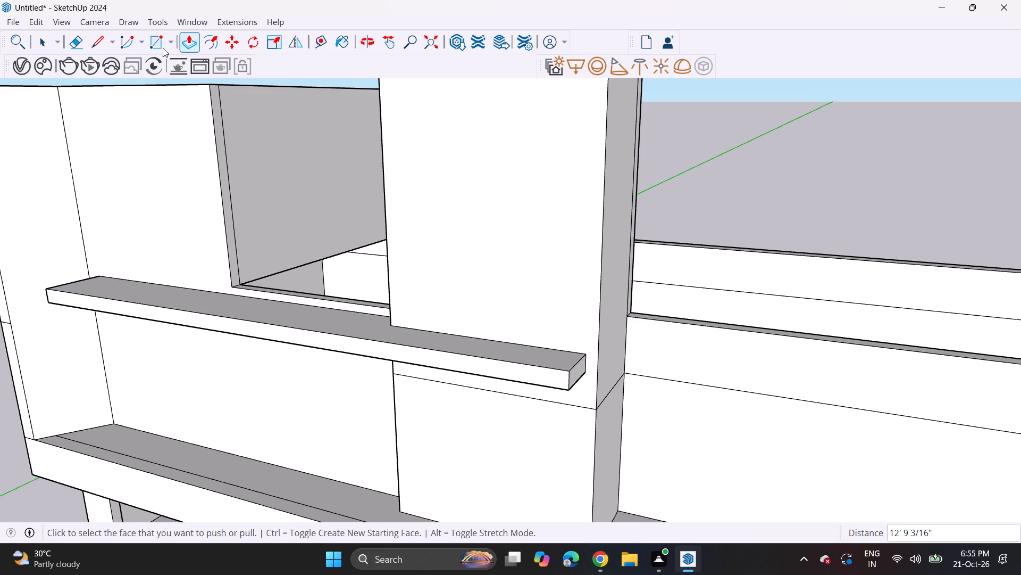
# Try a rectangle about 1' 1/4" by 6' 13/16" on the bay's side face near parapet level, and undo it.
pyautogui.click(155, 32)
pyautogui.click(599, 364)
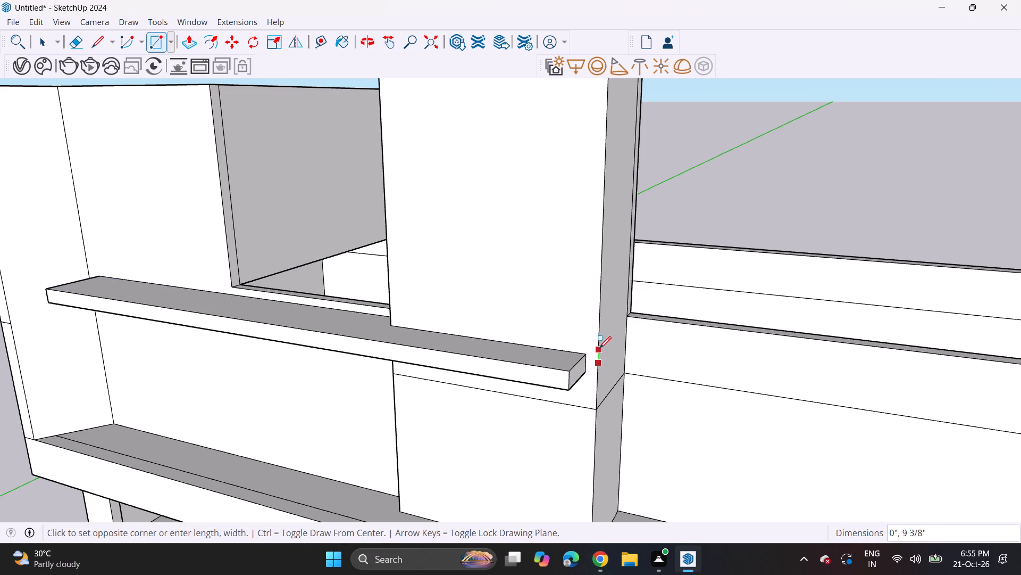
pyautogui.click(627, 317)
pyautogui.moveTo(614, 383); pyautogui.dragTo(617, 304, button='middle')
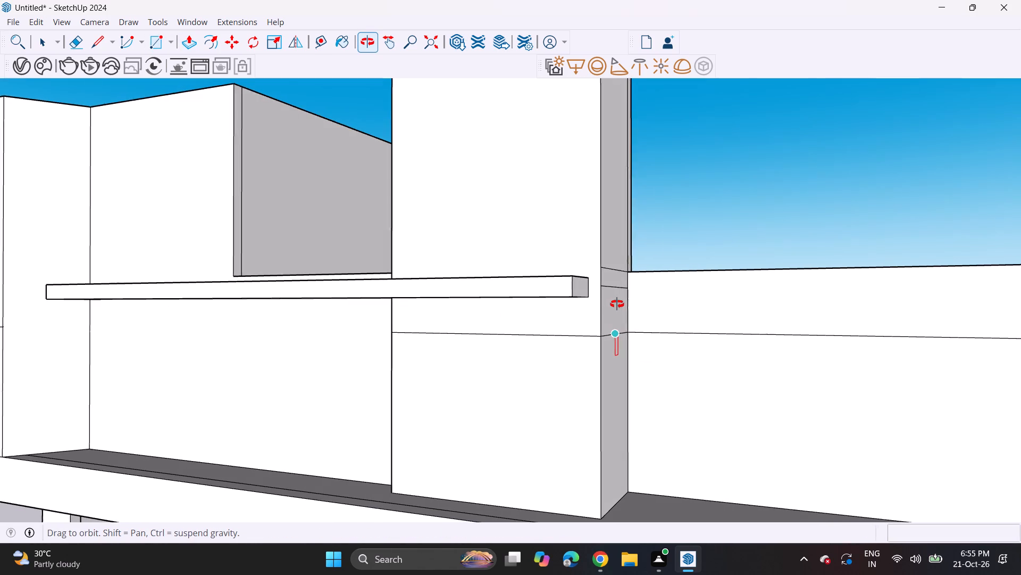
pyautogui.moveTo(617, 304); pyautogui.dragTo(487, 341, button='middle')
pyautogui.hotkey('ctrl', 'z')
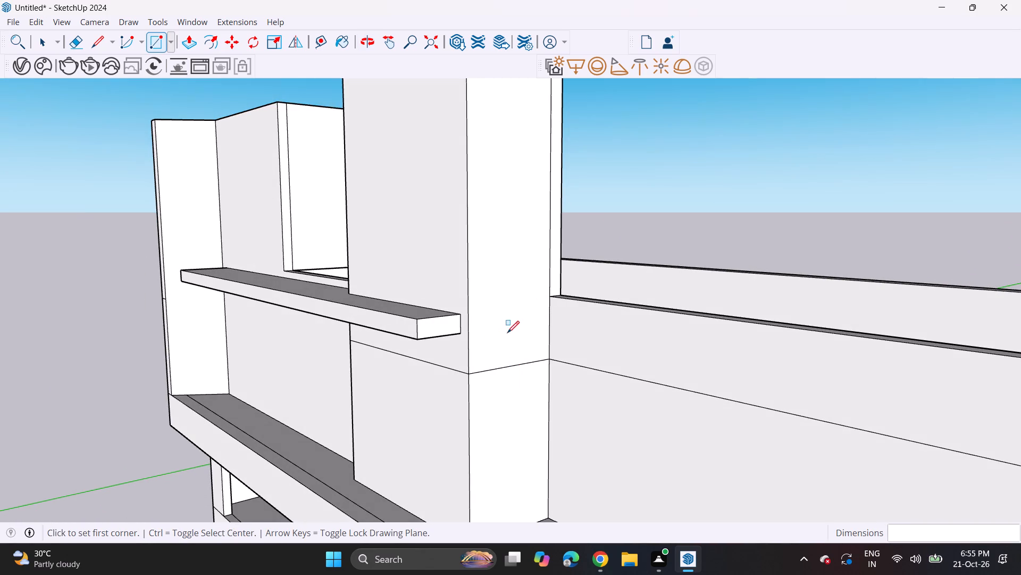
# Draw a rectangle about 1' 2 1/16" by 6' 13/16" across the projecting bay's side face, near the parapet level.
pyautogui.click(471, 336)
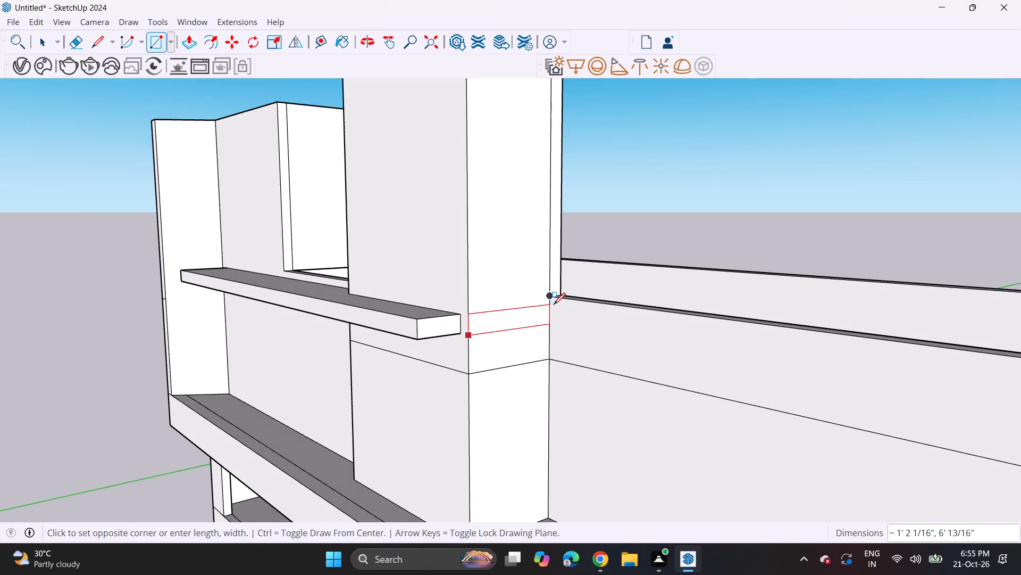
pyautogui.click(554, 305)
# Extrude the bay-side rectangle about 26' 6 11/16" along the long front wall to form a horizontal canopy.
pyautogui.click(182, 46)
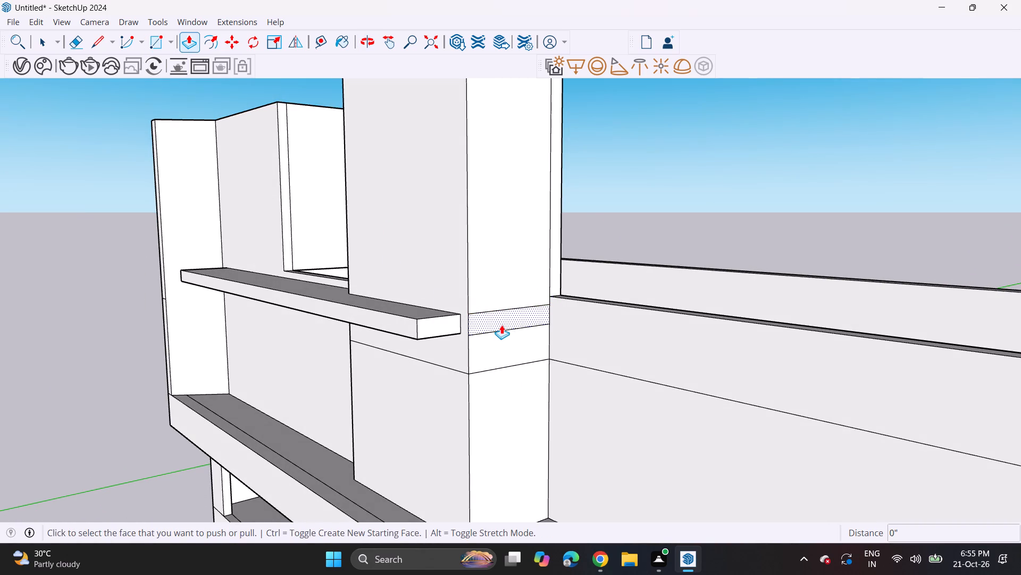
pyautogui.click(501, 325)
pyautogui.scroll(-5, 558, 349)
pyautogui.moveTo(558, 349); pyautogui.dragTo(347, 290, button='middle')
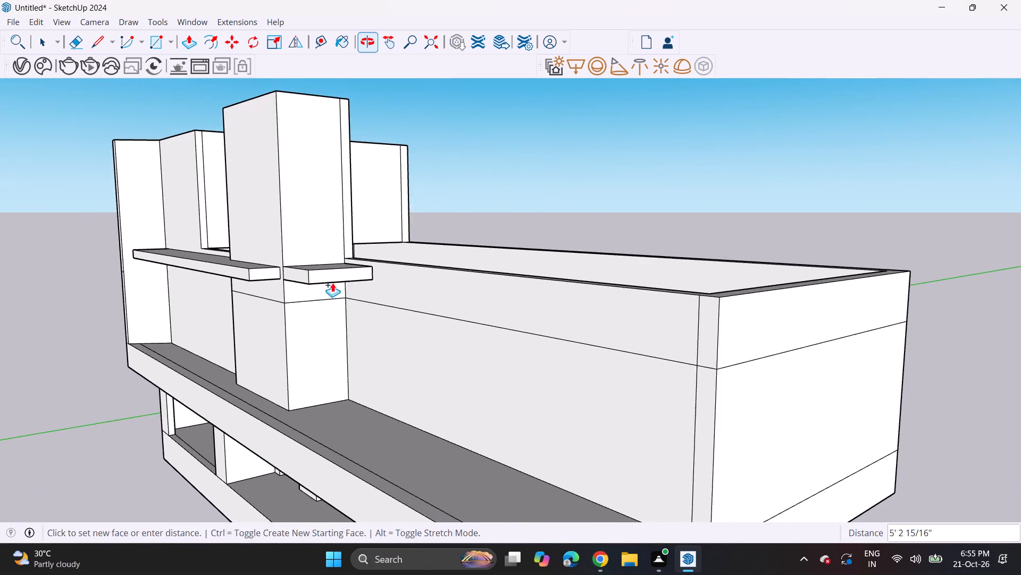
pyautogui.moveTo(335, 283); pyautogui.dragTo(545, 275, button='middle')
pyautogui.scroll(-4, 657, 276)
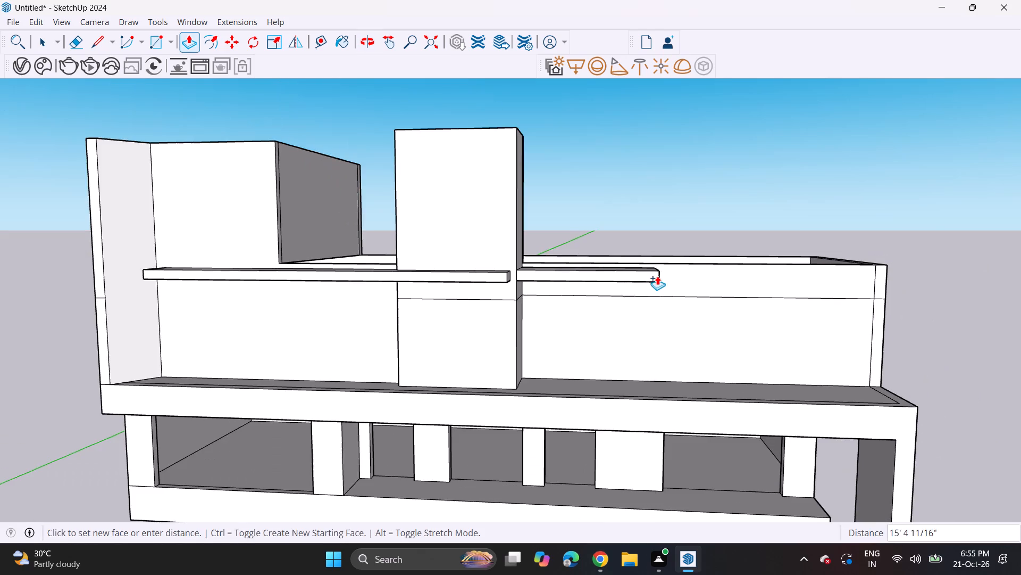
pyautogui.keyDown('shift'); pyautogui.moveTo(787, 283); pyautogui.dragTo(651, 260, button='middle'); pyautogui.keyUp('shift')
pyautogui.scroll(-4, 637, 266)
pyautogui.moveTo(627, 311); pyautogui.dragTo(637, 254, button='middle')
pyautogui.moveTo(611, 211); pyautogui.dragTo(641, 217, button='middle')
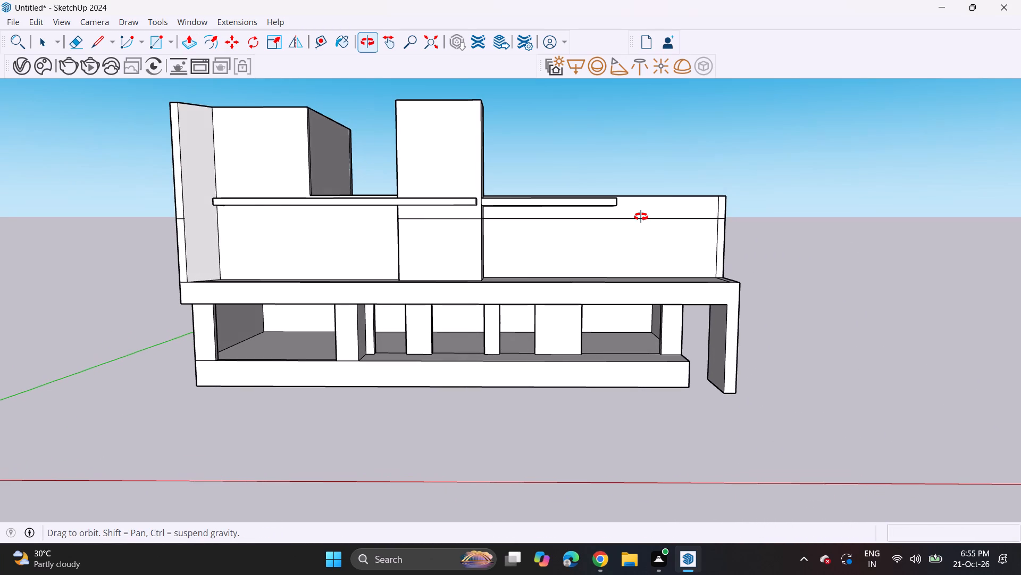
pyautogui.moveTo(641, 217); pyautogui.dragTo(641, 206, button='middle')
pyautogui.scroll(1, 641, 206)
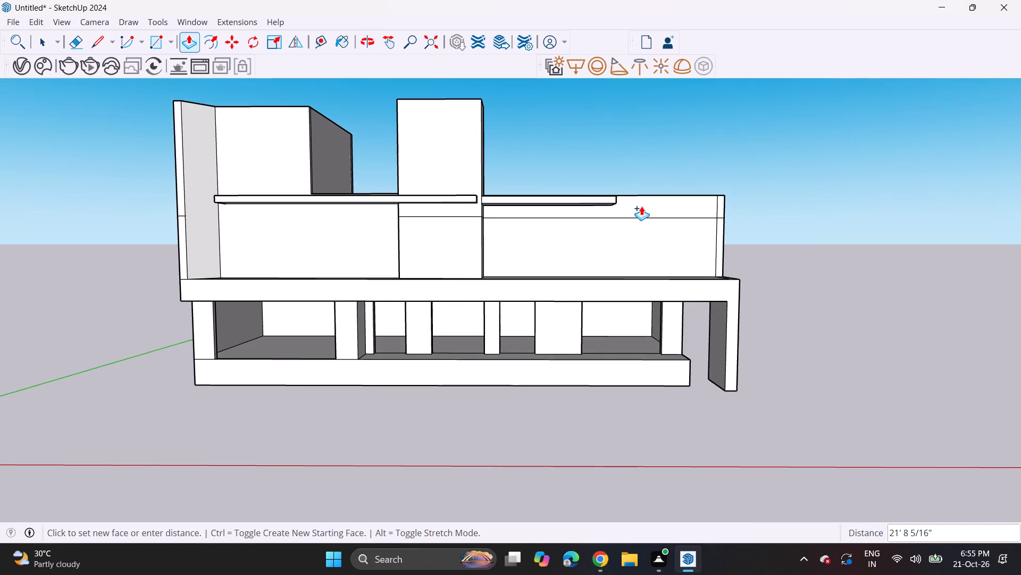
pyautogui.scroll(2, 641, 206)
pyautogui.moveTo(641, 206); pyautogui.dragTo(606, 216, button='middle')
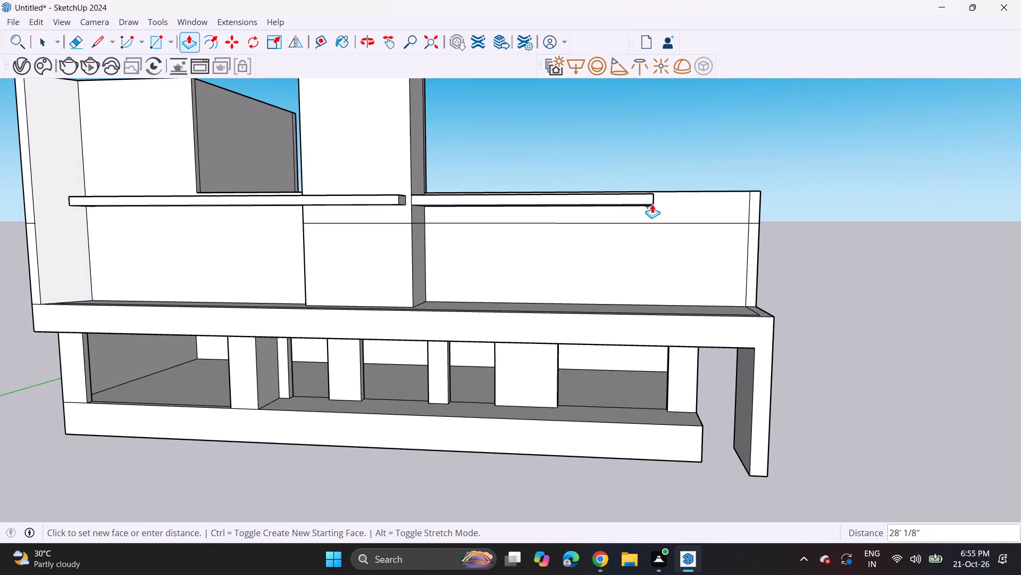
pyautogui.click(640, 204)
# Extend the canopy's free end by about 11 13/16" as a separate section.
pyautogui.moveTo(640, 204); pyautogui.dragTo(560, 192, button='middle')
pyautogui.scroll(4, 598, 182)
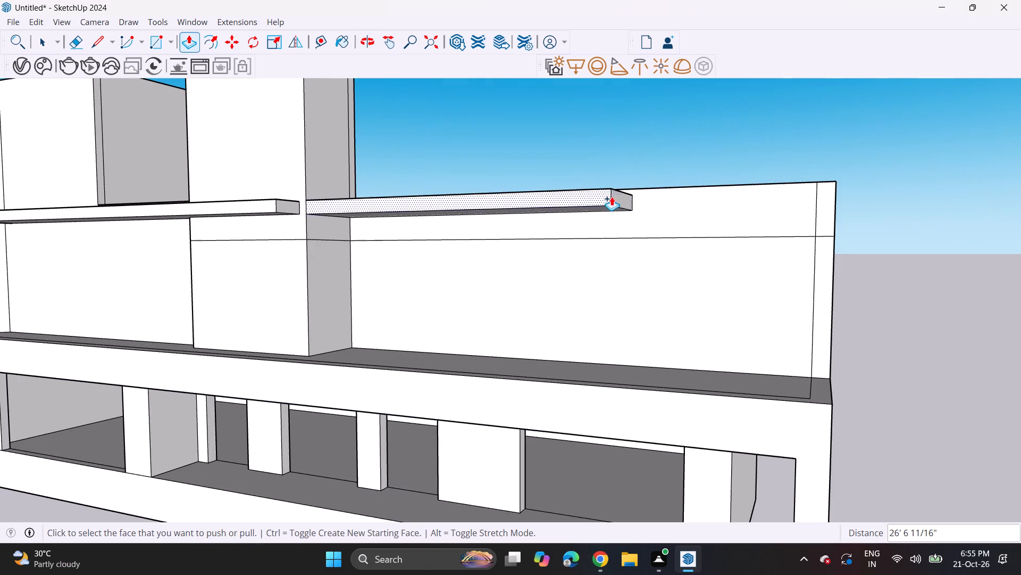
pyautogui.click(613, 200)
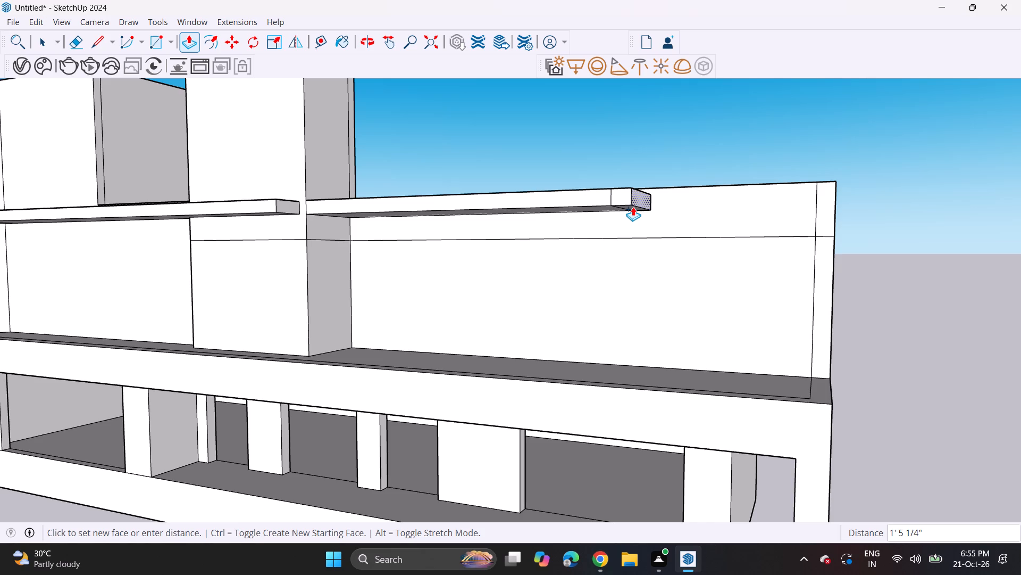
pyautogui.click(627, 204)
# Pull the underside of the canopy's end section down about 12' 1 9/16" to the upper-floor slab, forming a side support.
pyautogui.moveTo(629, 229); pyautogui.dragTo(693, 199, button='middle')
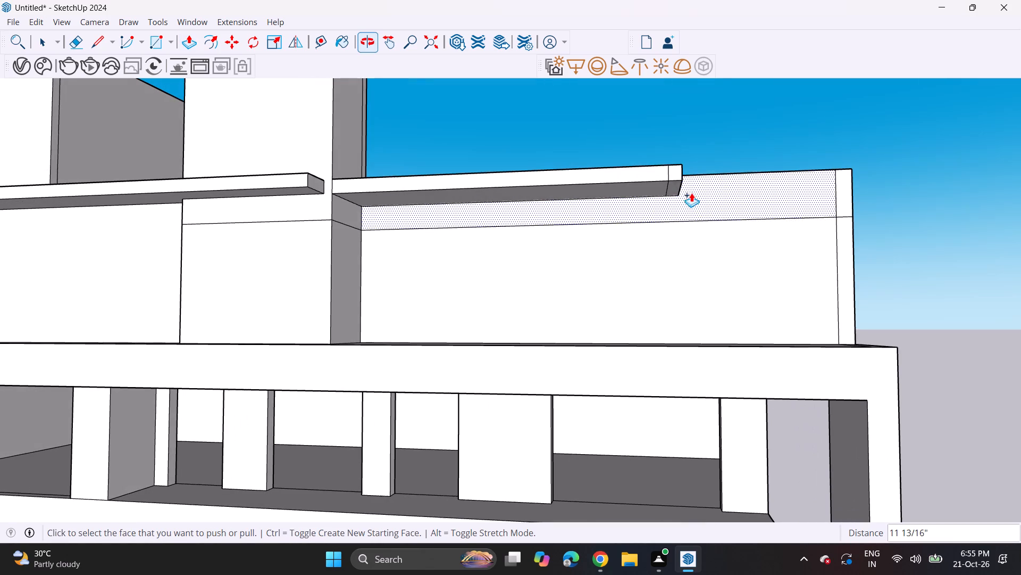
pyautogui.click(676, 182)
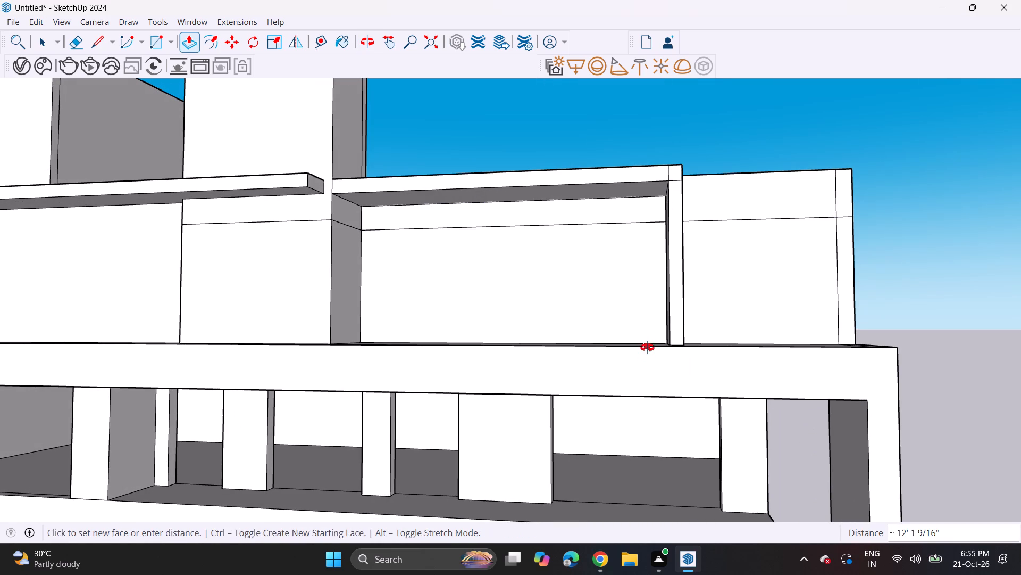
pyautogui.middleClick(647, 348)
pyautogui.moveTo(647, 348); pyautogui.dragTo(652, 383, button='middle')
pyautogui.moveTo(652, 265); pyautogui.dragTo(653, 151, button='middle')
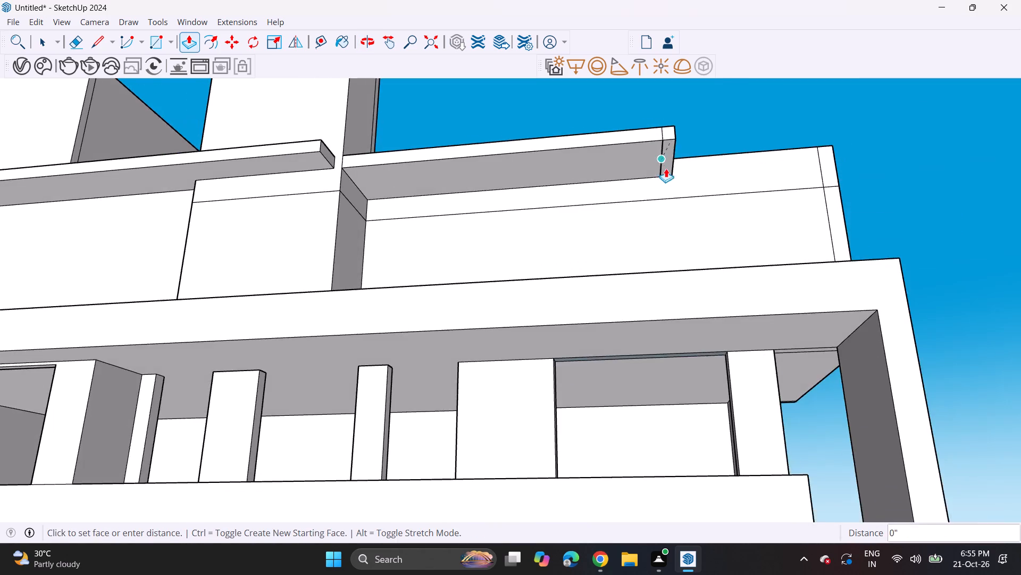
pyautogui.scroll(3, 667, 170)
pyautogui.moveTo(666, 334); pyautogui.dragTo(688, 438, button='middle')
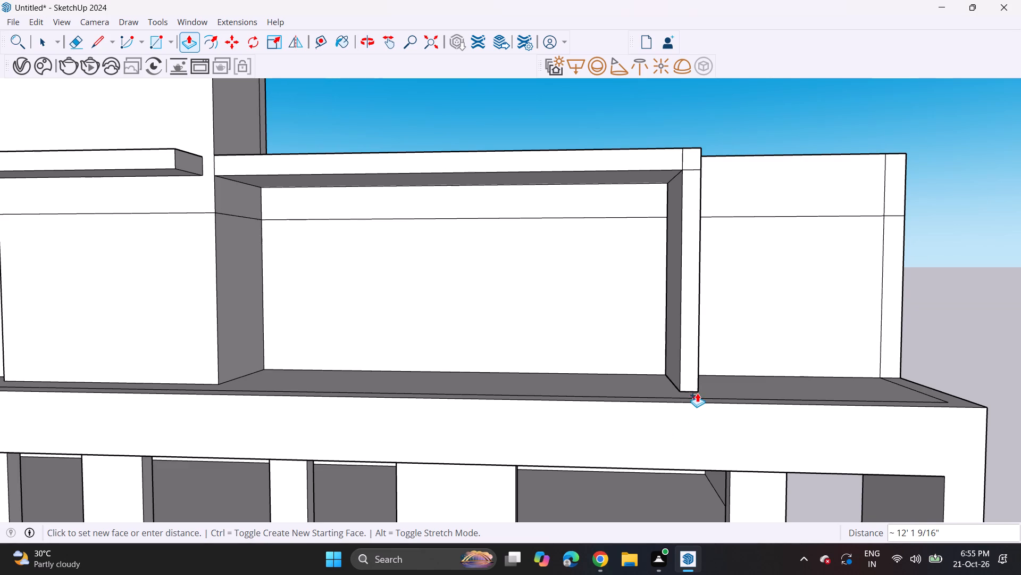
pyautogui.click(698, 400)
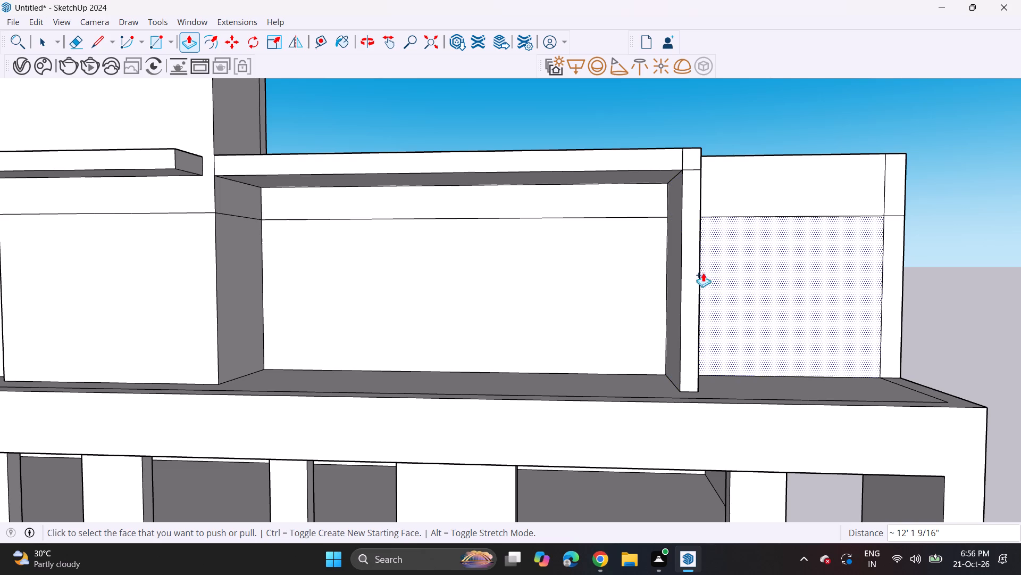
# Draw a dividing line about 10 13/16" long across the front parapet's top, aligned with the outer side of the canopy's support.
pyautogui.moveTo(683, 199); pyautogui.dragTo(652, 272, button='middle')
pyautogui.moveTo(647, 281); pyautogui.dragTo(626, 336, button='middle')
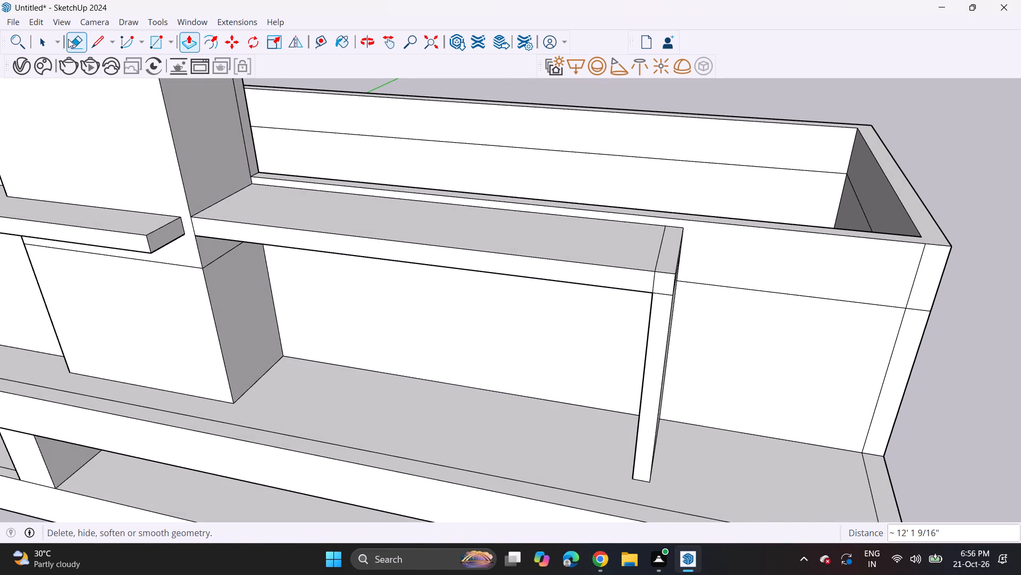
pyautogui.click(104, 45)
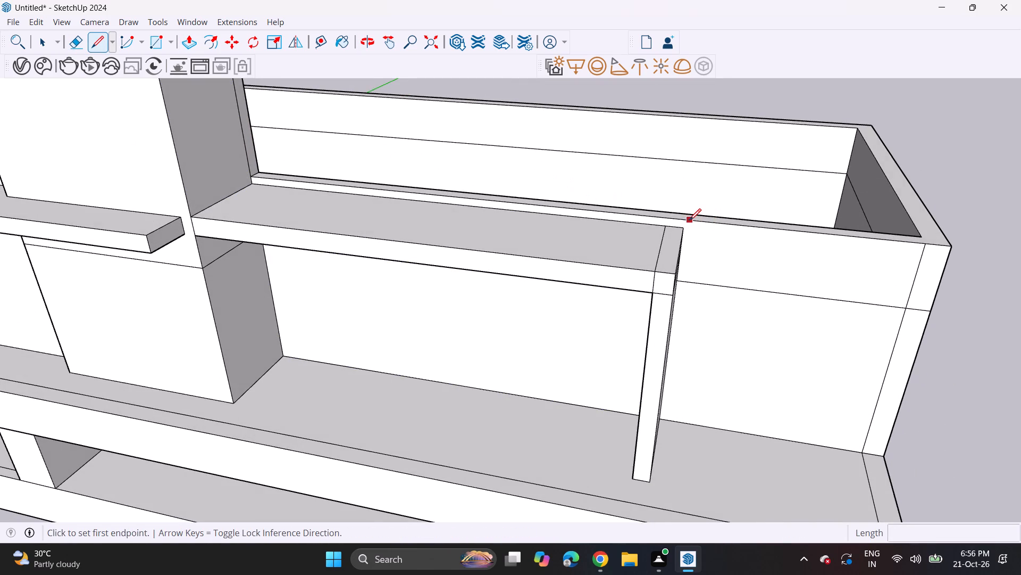
pyautogui.click(684, 221)
pyautogui.click(684, 211)
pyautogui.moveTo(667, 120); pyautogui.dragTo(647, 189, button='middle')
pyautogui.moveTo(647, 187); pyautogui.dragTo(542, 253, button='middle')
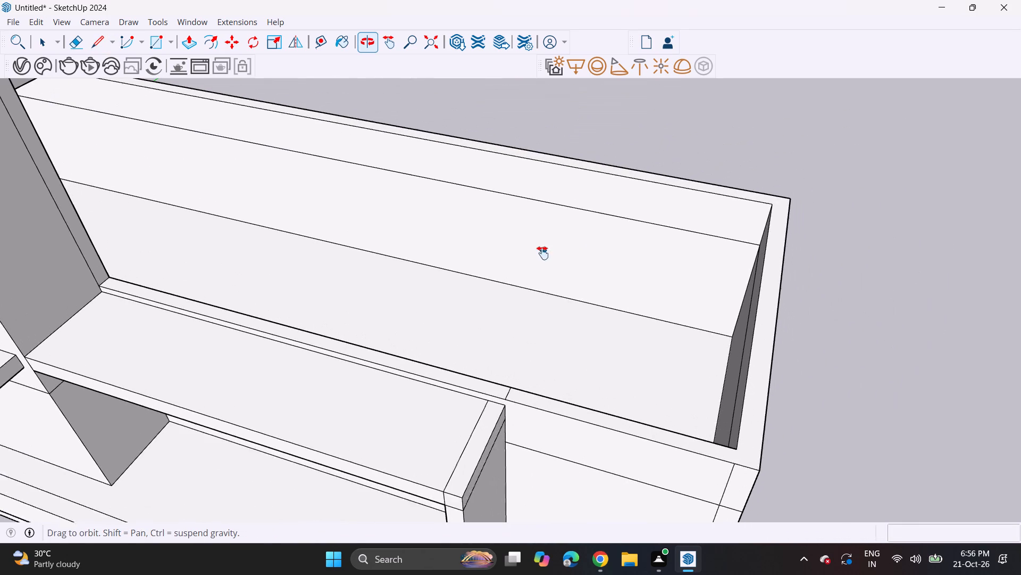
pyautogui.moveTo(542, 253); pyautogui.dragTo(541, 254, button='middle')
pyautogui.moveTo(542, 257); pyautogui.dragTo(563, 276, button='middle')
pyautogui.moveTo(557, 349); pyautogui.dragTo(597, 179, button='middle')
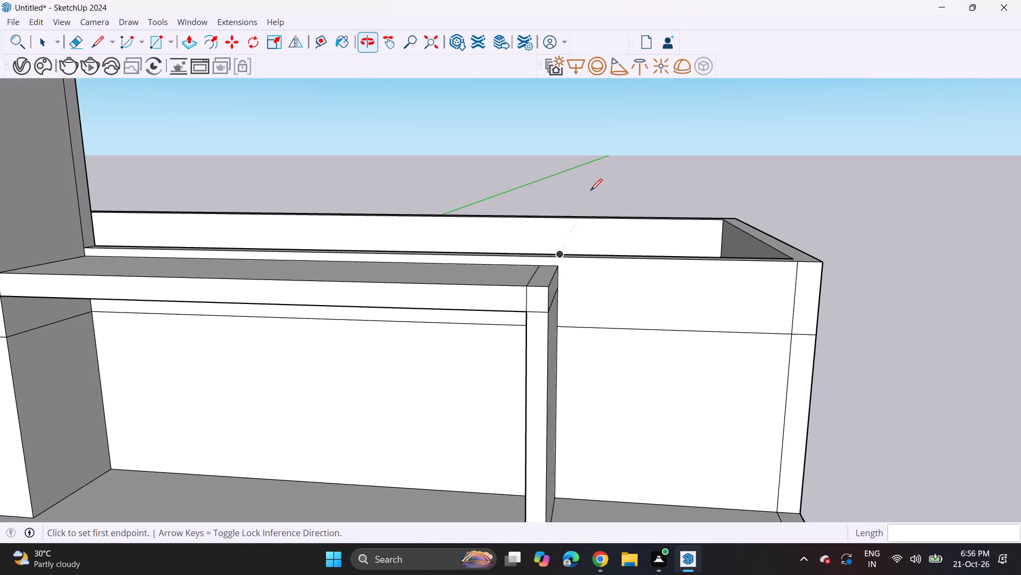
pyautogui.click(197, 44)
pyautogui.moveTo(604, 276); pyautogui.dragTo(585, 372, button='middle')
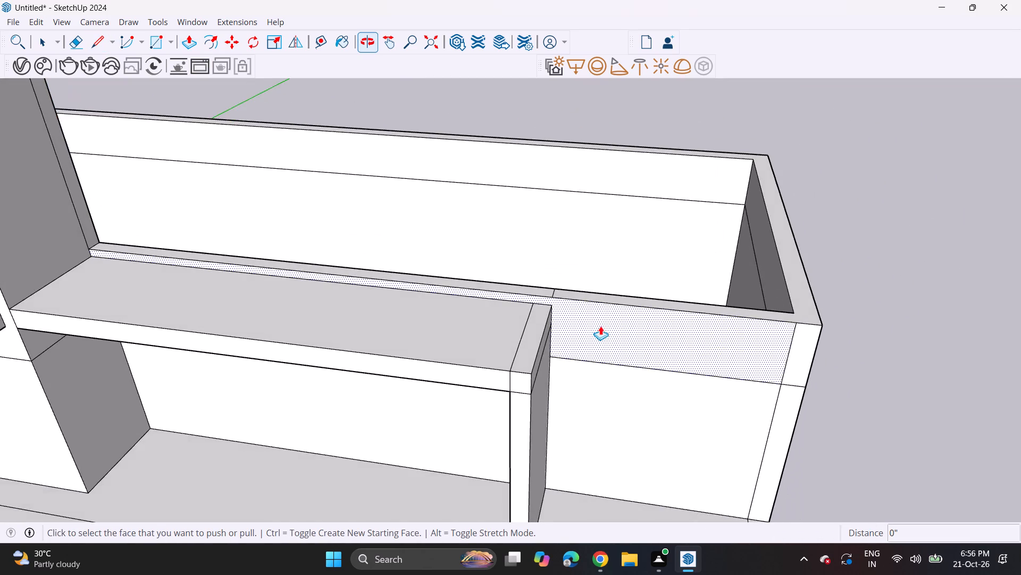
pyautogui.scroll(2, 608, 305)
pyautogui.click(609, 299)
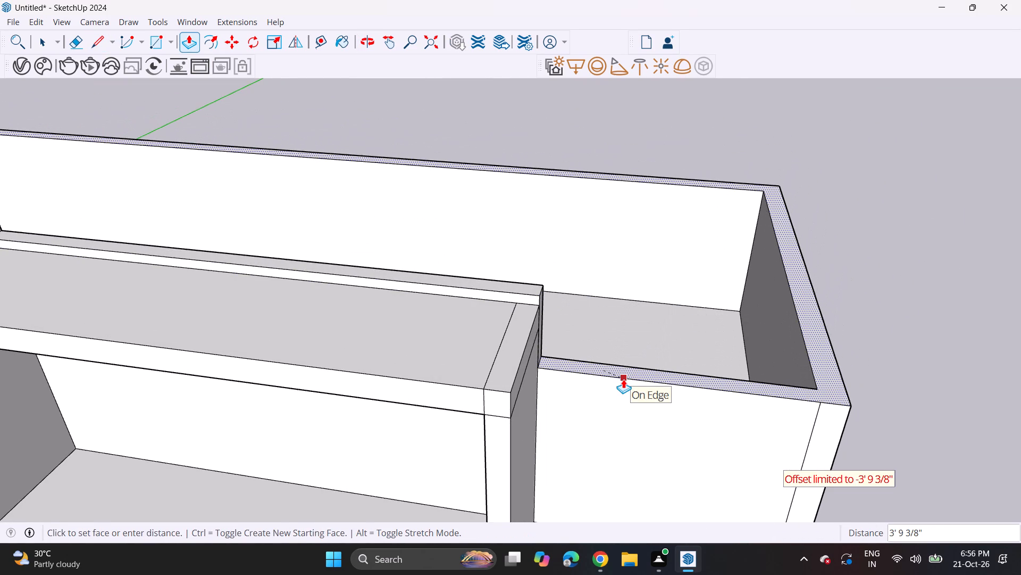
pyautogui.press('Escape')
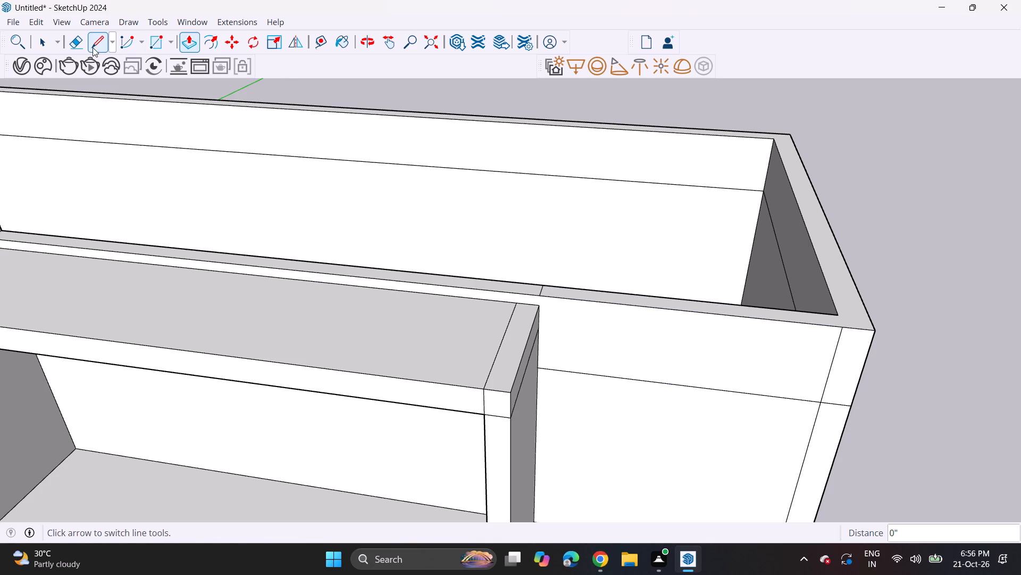
# Draw a dividing line across the top of the rear parapet, opposite the split on the front parapet.
pyautogui.click(93, 47)
pyautogui.click(563, 126)
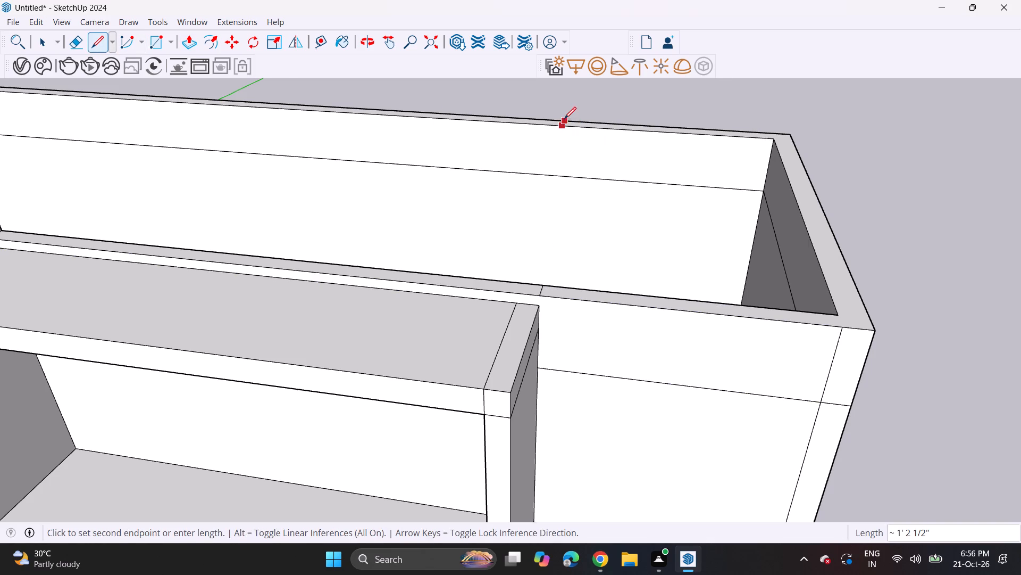
pyautogui.click(564, 119)
# Lower the parapet's outer end section with Push/Pull by 3' 9 3/8", and again by about 5' 8 7/8".
pyautogui.click(196, 45)
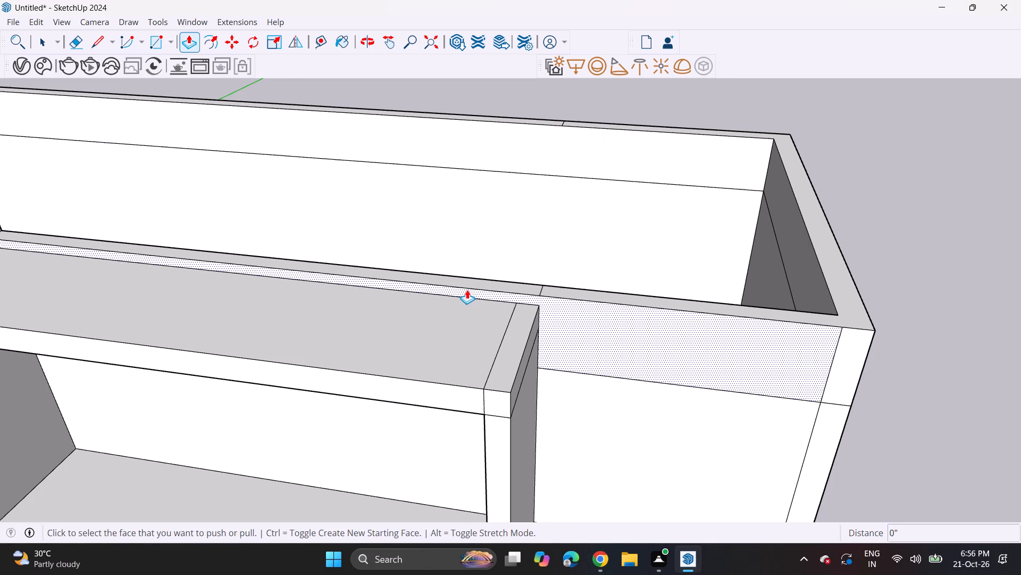
pyautogui.click(642, 301)
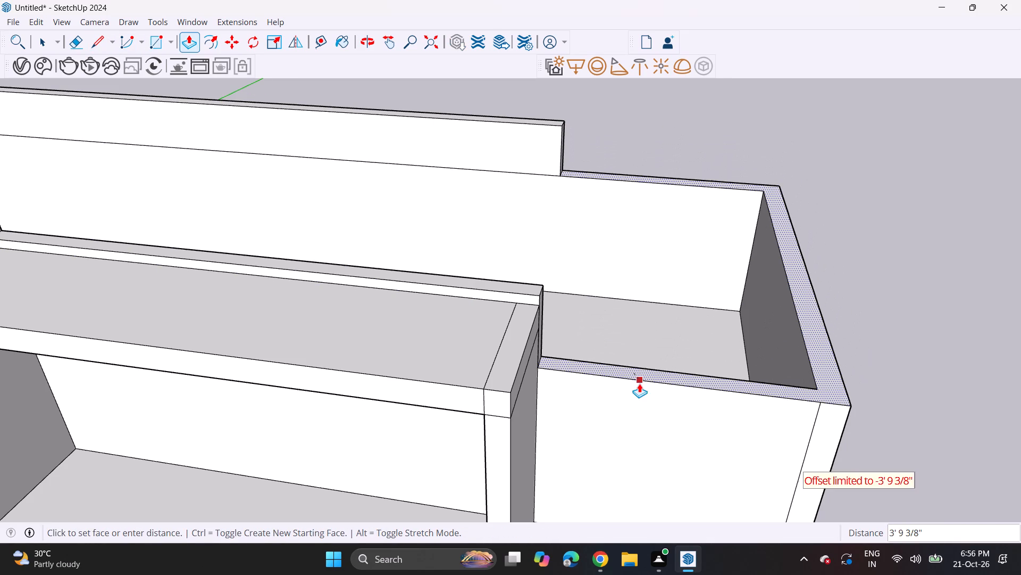
pyautogui.click(639, 383)
pyautogui.click(643, 379)
pyautogui.scroll(-5, 638, 423)
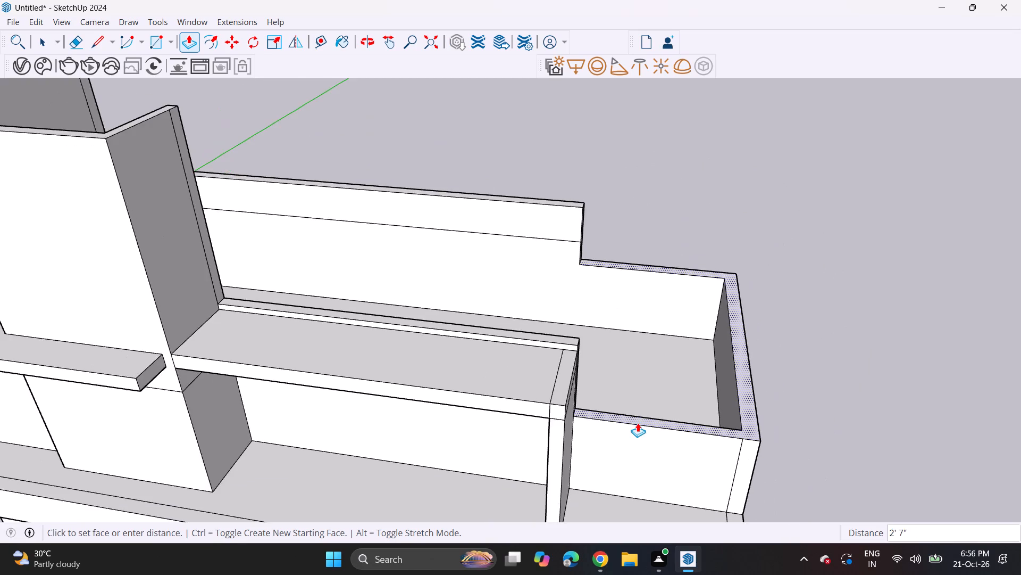
pyautogui.moveTo(638, 423); pyautogui.dragTo(663, 283, button='middle')
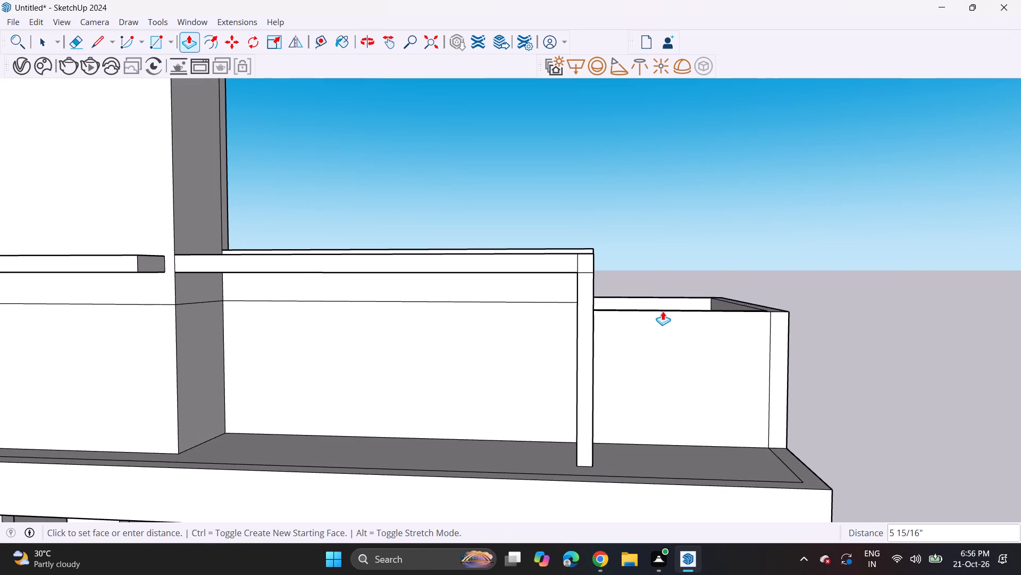
pyautogui.click(663, 384)
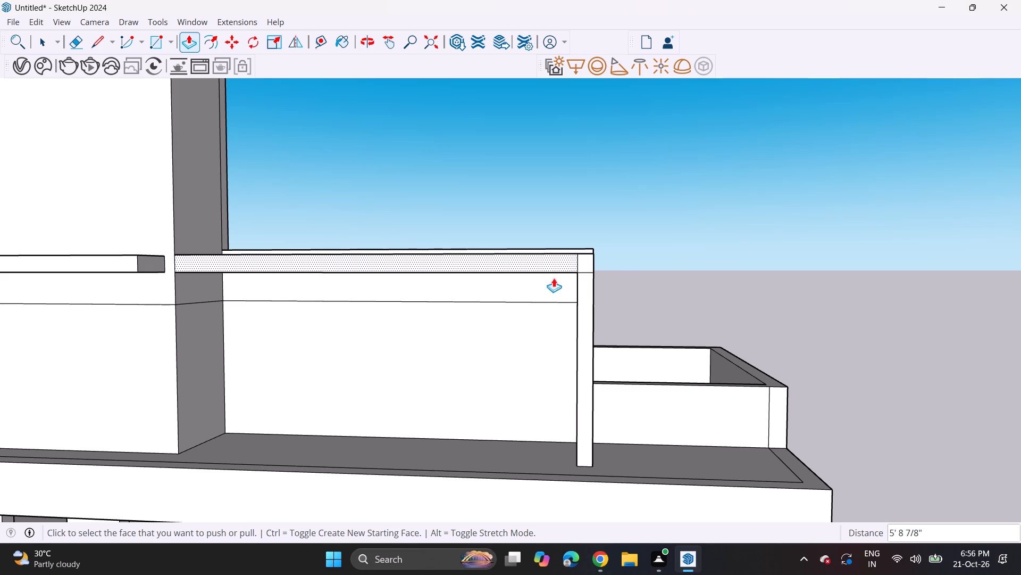
# Raise the rear strip of the lowered parapet by about 10 7/16" as a separate section.
pyautogui.moveTo(554, 278); pyautogui.dragTo(516, 393, button='middle')
pyautogui.scroll(-4, 508, 397)
pyautogui.moveTo(633, 414); pyautogui.dragTo(619, 433, button='middle')
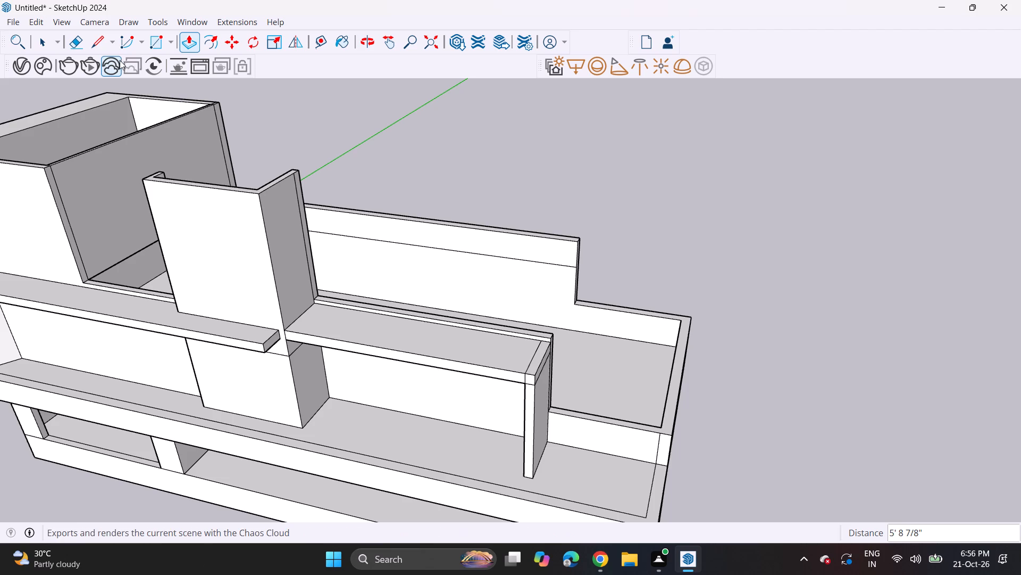
pyautogui.click(173, 40)
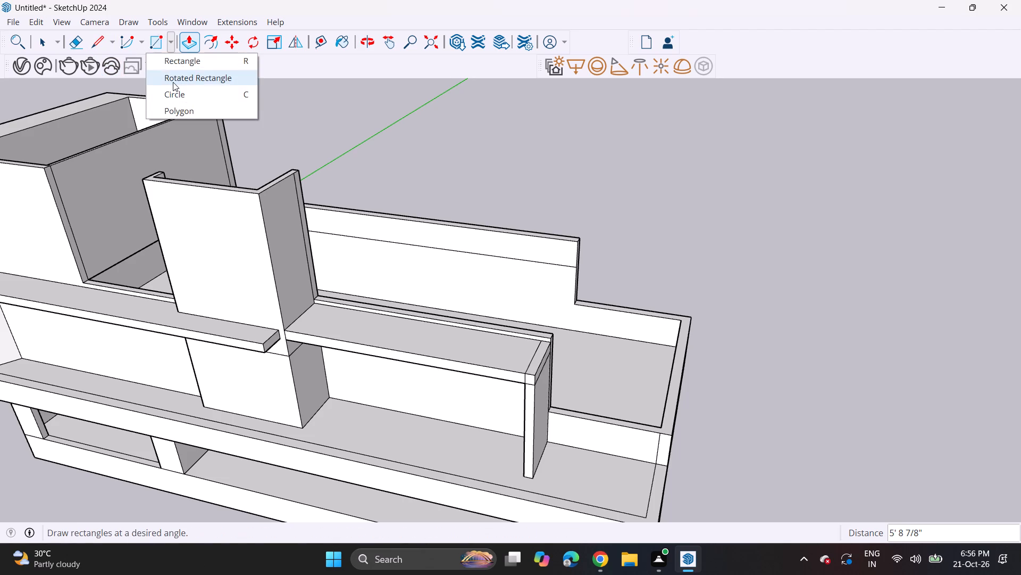
pyautogui.click(173, 82)
pyautogui.scroll(9, 573, 297)
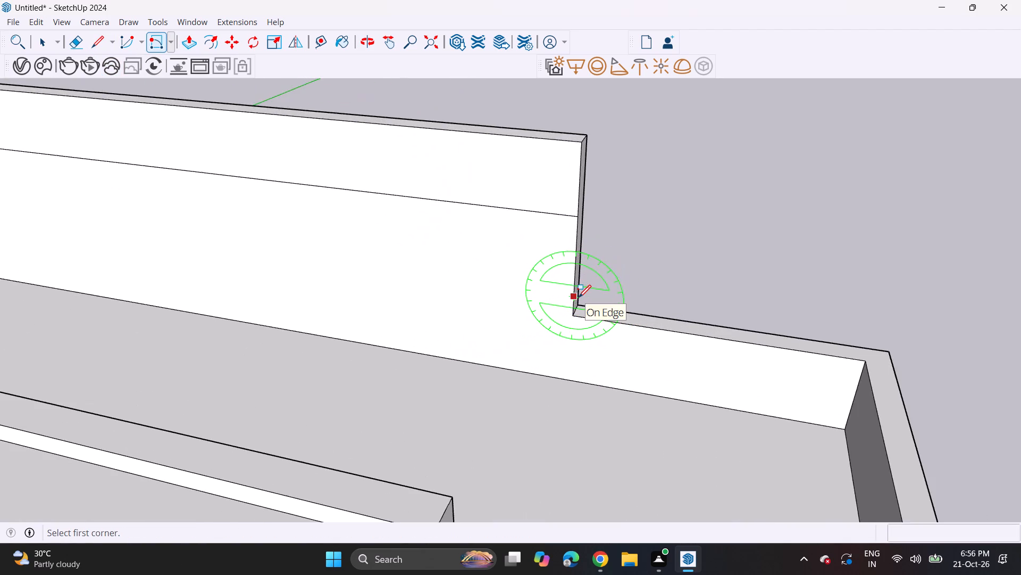
pyautogui.scroll(4, 578, 297)
pyautogui.click(195, 45)
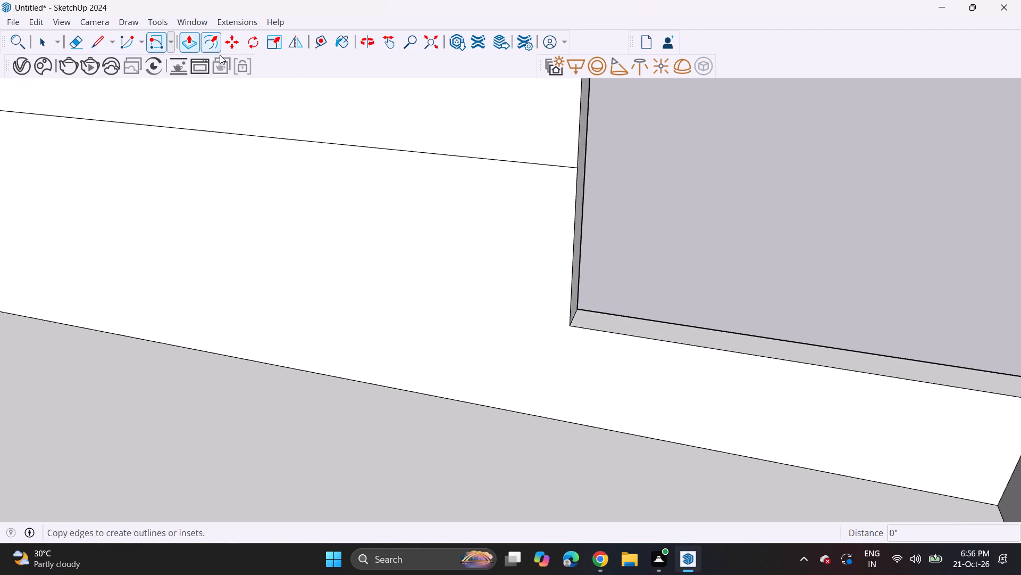
pyautogui.click(622, 322)
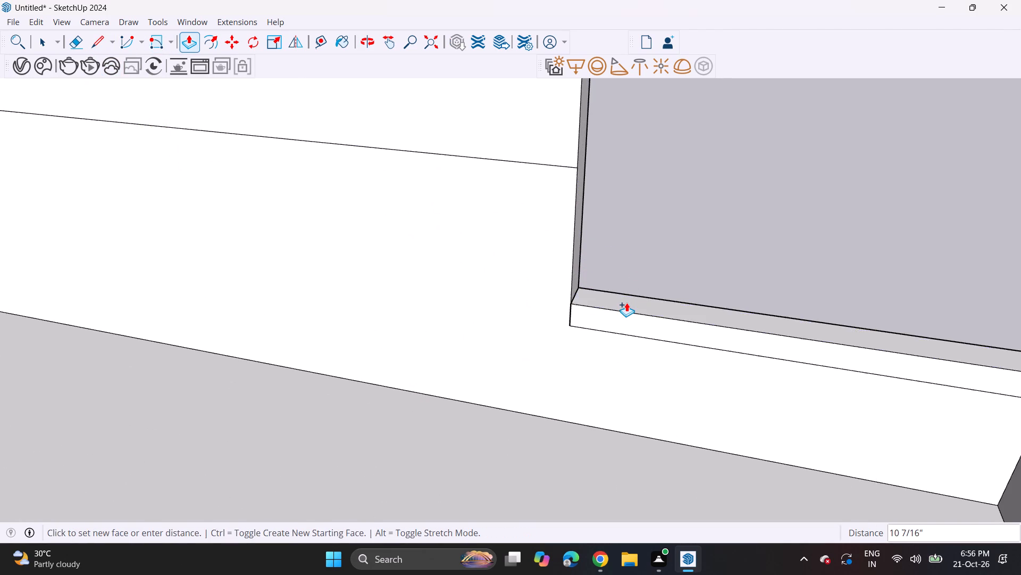
pyautogui.click(626, 297)
# Extrude the raised strip's inner face about 23' 10 1/2" towards the front wall to form a roof slab.
pyautogui.click(627, 314)
pyautogui.scroll(-9, 615, 332)
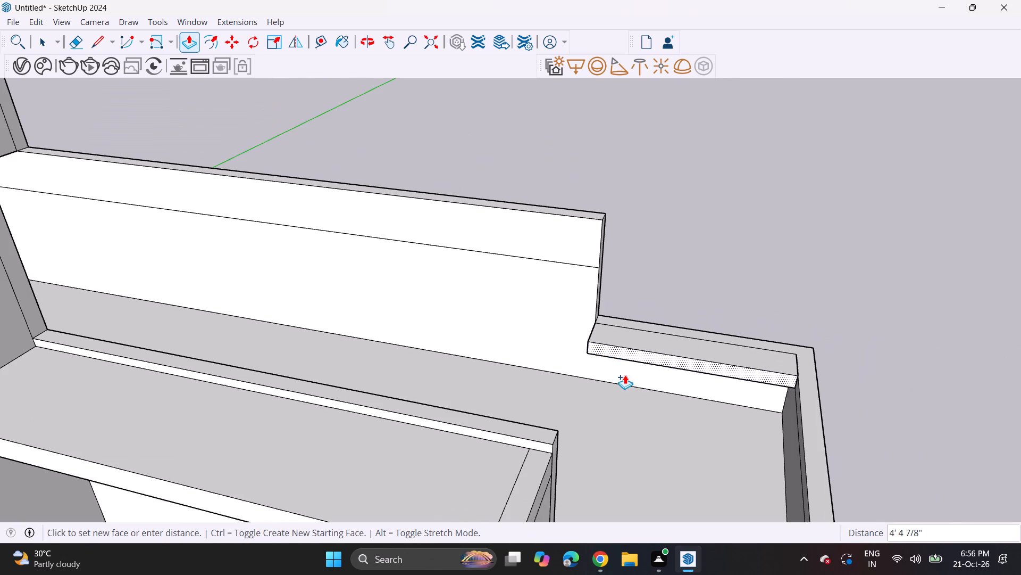
pyautogui.moveTo(625, 375); pyautogui.dragTo(625, 285, button='middle')
pyautogui.scroll(-4, 591, 473)
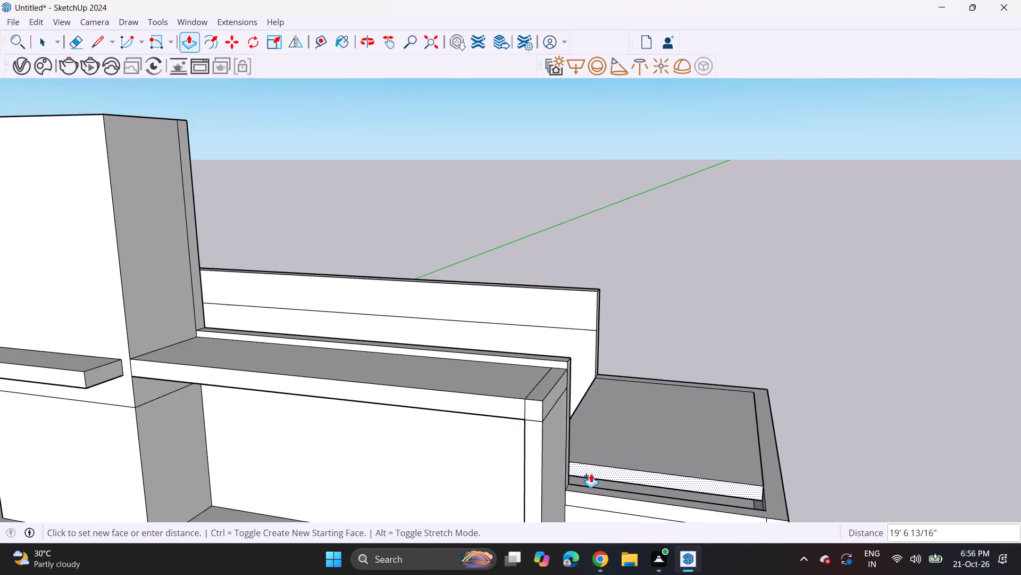
pyautogui.moveTo(591, 473); pyautogui.dragTo(568, 396, button='middle')
pyautogui.click(574, 415)
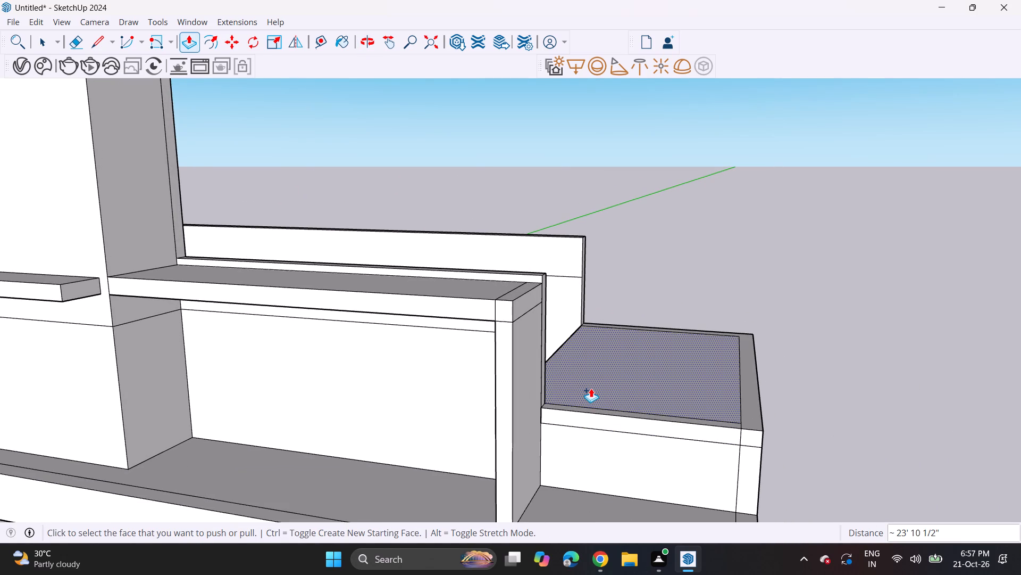
# Raise the top face of the new roof slab by about 1' 2 11/16".
pyautogui.click(592, 389)
pyautogui.click(593, 372)
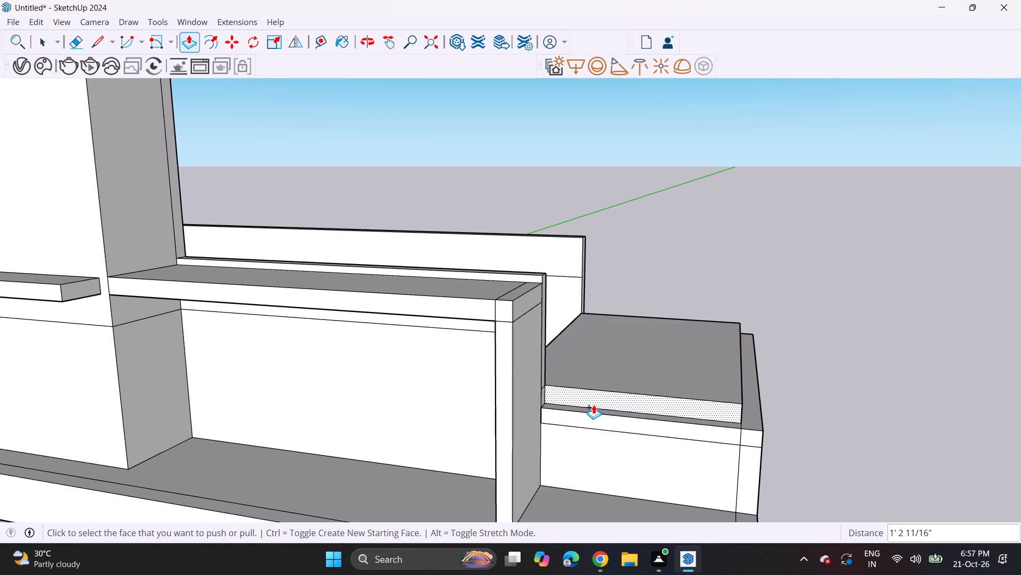
# Extend the roof slab's front edge by about 10 13/16" and repeat the extrusion on its side and rear edges.
pyautogui.click(593, 405)
pyautogui.click(638, 431)
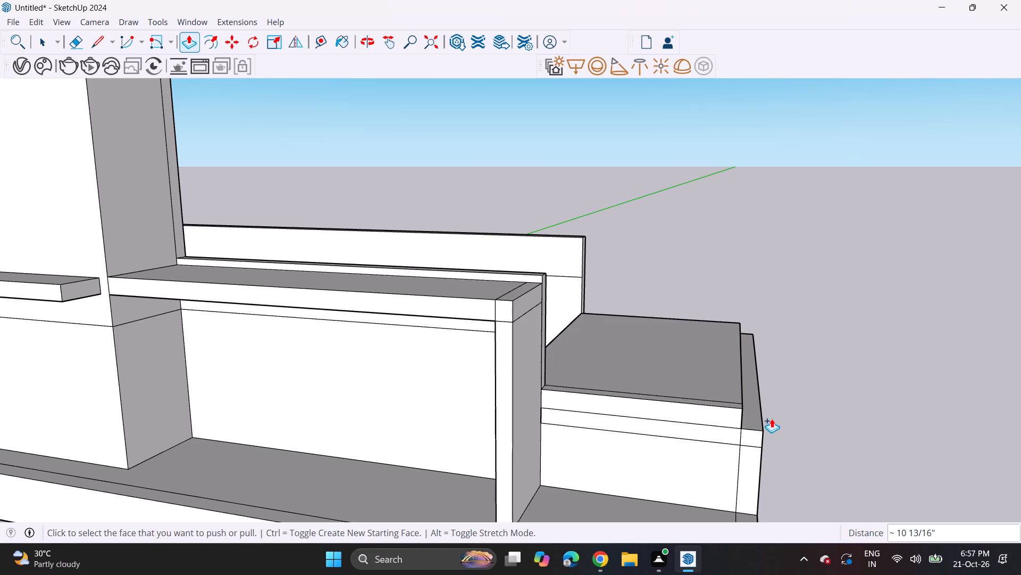
pyautogui.moveTo(770, 418); pyautogui.dragTo(631, 421, button='middle')
pyautogui.doubleClick(653, 458)
pyautogui.doubleClick(703, 434)
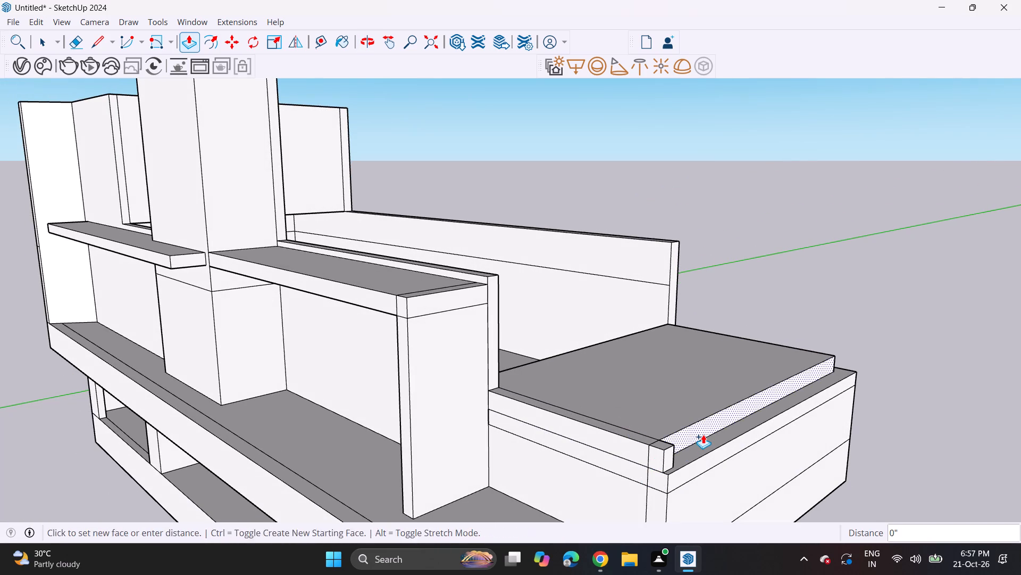
pyautogui.moveTo(885, 354); pyautogui.dragTo(370, 390, button='middle')
pyautogui.doubleClick(303, 385)
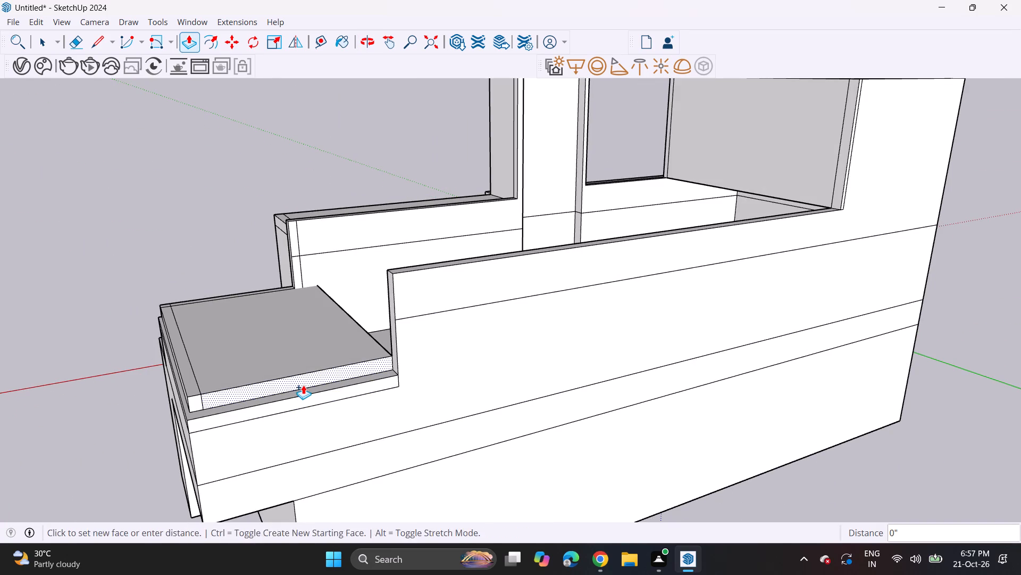
pyautogui.doubleClick(199, 402)
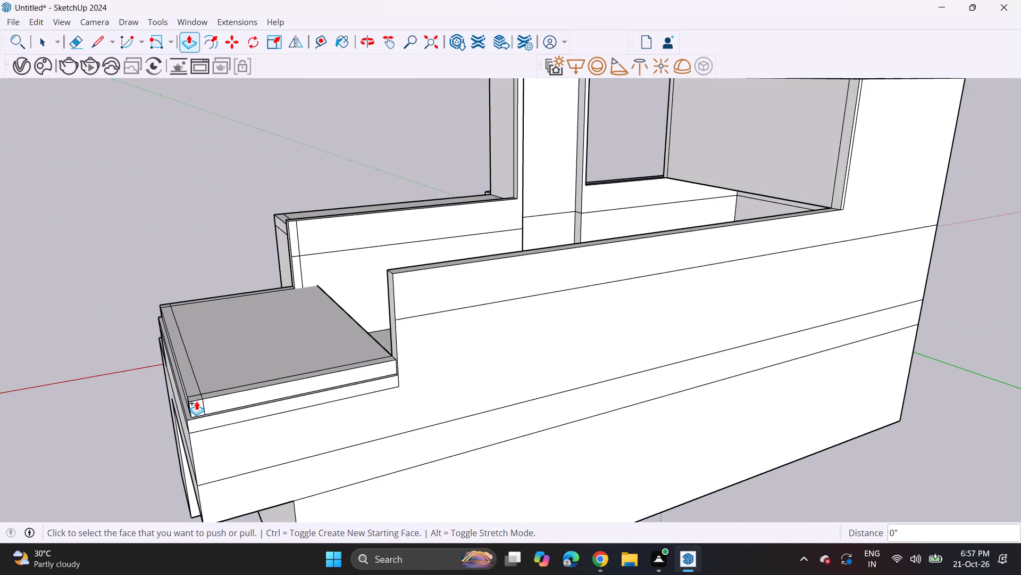
# Bring the roof slab's side edge in line with the outer wall and extrude the small corner faces to match.
pyautogui.moveTo(165, 384); pyautogui.dragTo(282, 362, button='middle')
pyautogui.scroll(3, 289, 362)
pyautogui.click(287, 369)
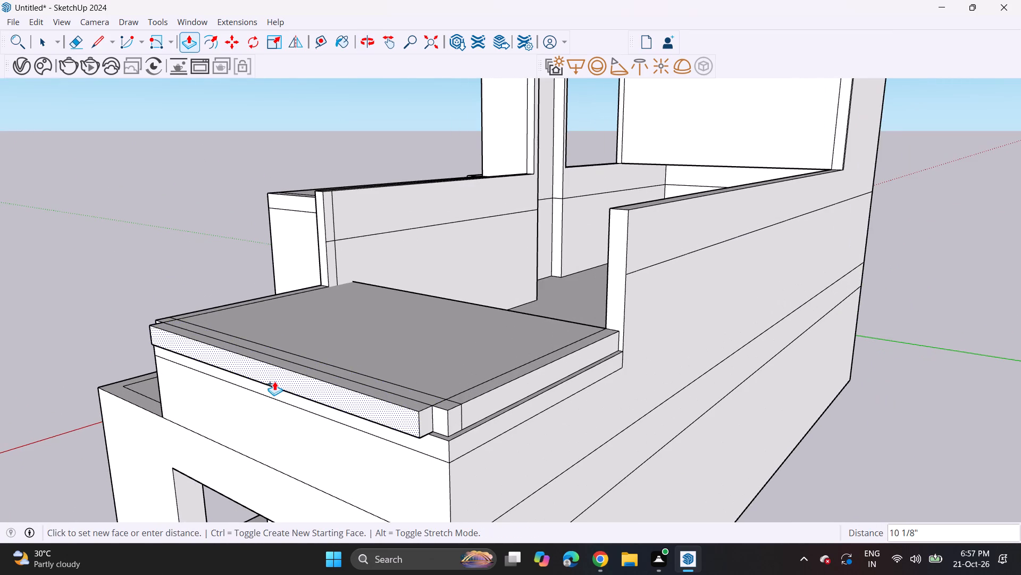
pyautogui.click(316, 416)
pyautogui.doubleClick(444, 423)
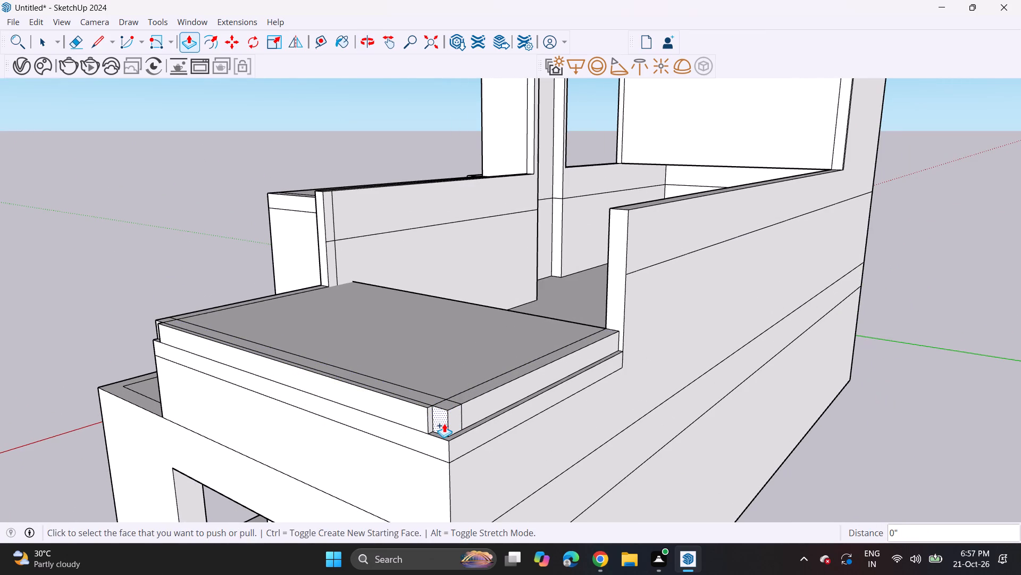
pyautogui.moveTo(128, 366); pyautogui.dragTo(412, 397, button='middle')
pyautogui.scroll(1, 654, 414)
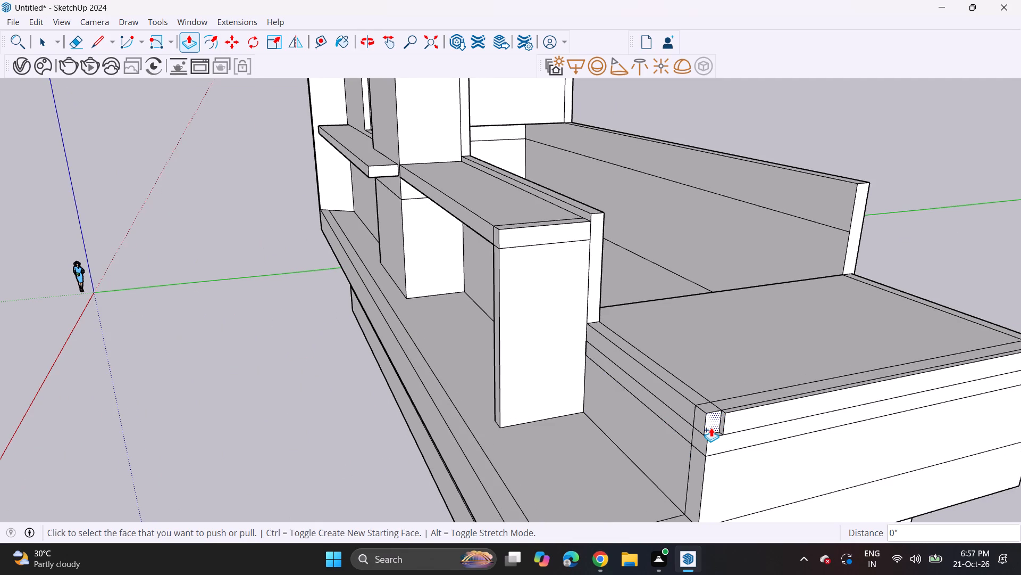
pyautogui.doubleClick(711, 428)
# Erase the stray rectangular outline on the front wall just inside the canopy's side support.
pyautogui.moveTo(542, 421); pyautogui.dragTo(866, 345, button='middle')
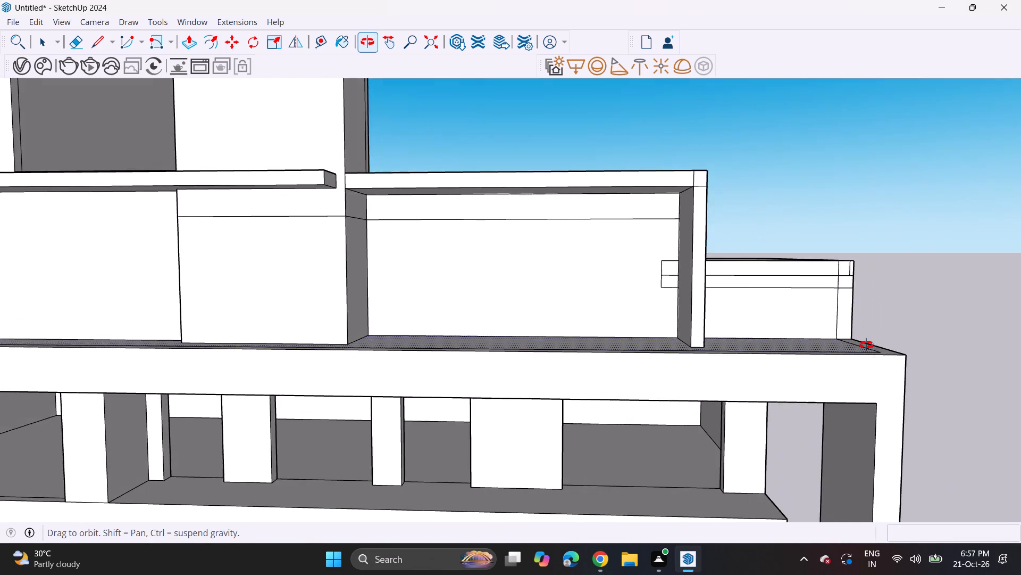
pyautogui.moveTo(866, 345); pyautogui.dragTo(819, 339, button='middle')
pyautogui.click(76, 45)
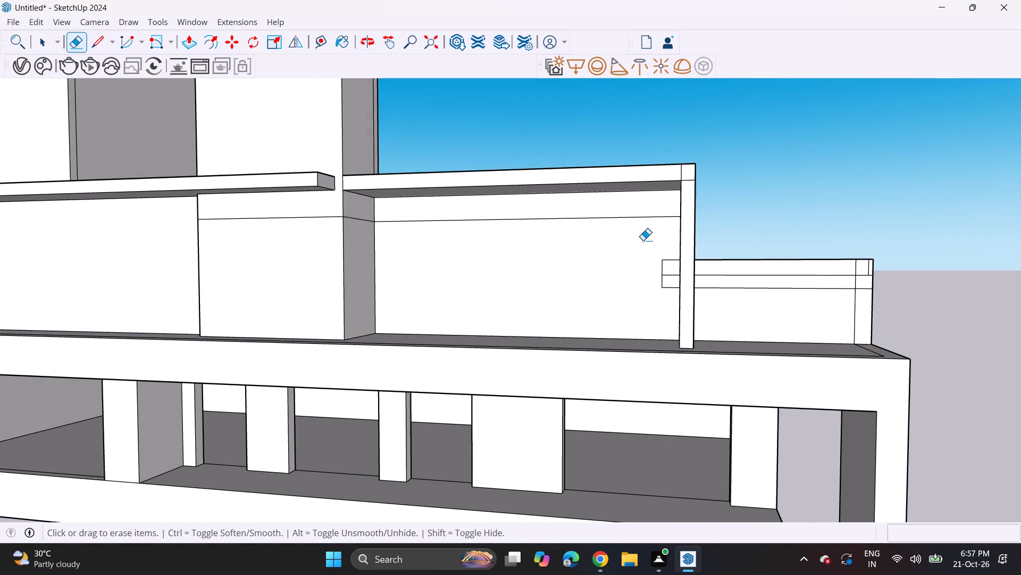
pyautogui.moveTo(672, 264); pyautogui.dragTo(663, 292)
pyautogui.moveTo(664, 265); pyautogui.dragTo(673, 281)
pyautogui.moveTo(669, 256); pyautogui.dragTo(672, 277)
pyautogui.moveTo(665, 251); pyautogui.dragTo(659, 276)
pyautogui.click(659, 276)
pyautogui.moveTo(658, 273); pyautogui.dragTo(658, 283)
pyautogui.moveTo(663, 280); pyautogui.dragTo(663, 285)
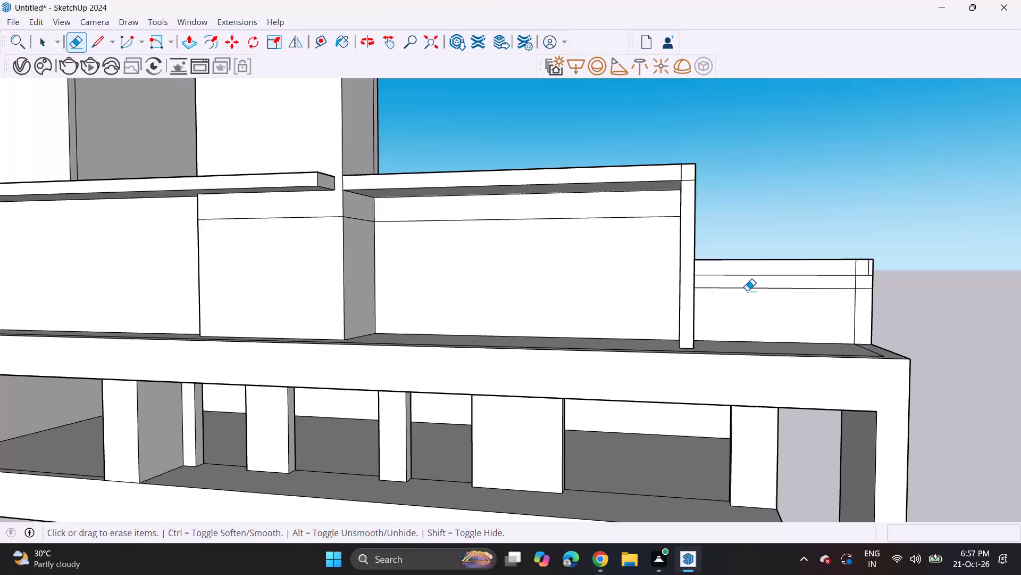
# Erase the horizontal and vertical seam lines on the front face of the lowered end block.
pyautogui.click(747, 291)
pyautogui.moveTo(749, 286); pyautogui.dragTo(749, 297)
pyautogui.click(857, 296)
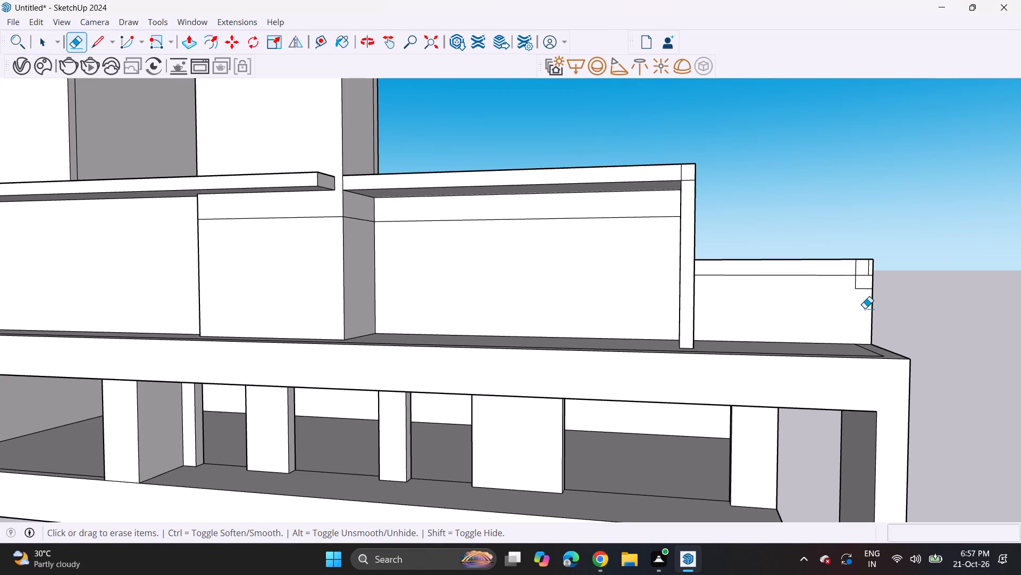
pyautogui.moveTo(860, 287); pyautogui.dragTo(856, 295)
pyautogui.click(856, 295)
pyautogui.moveTo(856, 287); pyautogui.dragTo(855, 295)
pyautogui.moveTo(855, 269); pyautogui.dragTo(855, 281)
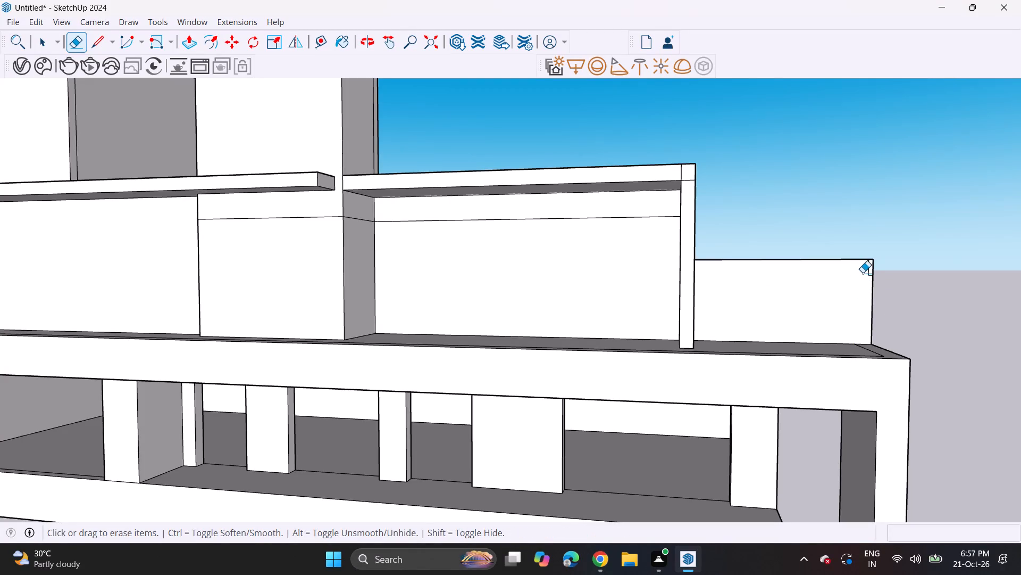
pyautogui.click(871, 274)
pyautogui.click(867, 268)
# Raise the top strip of the end block's rear wall by about 10 3/4" as a new section.
pyautogui.moveTo(546, 273); pyautogui.dragTo(478, 352, button='middle')
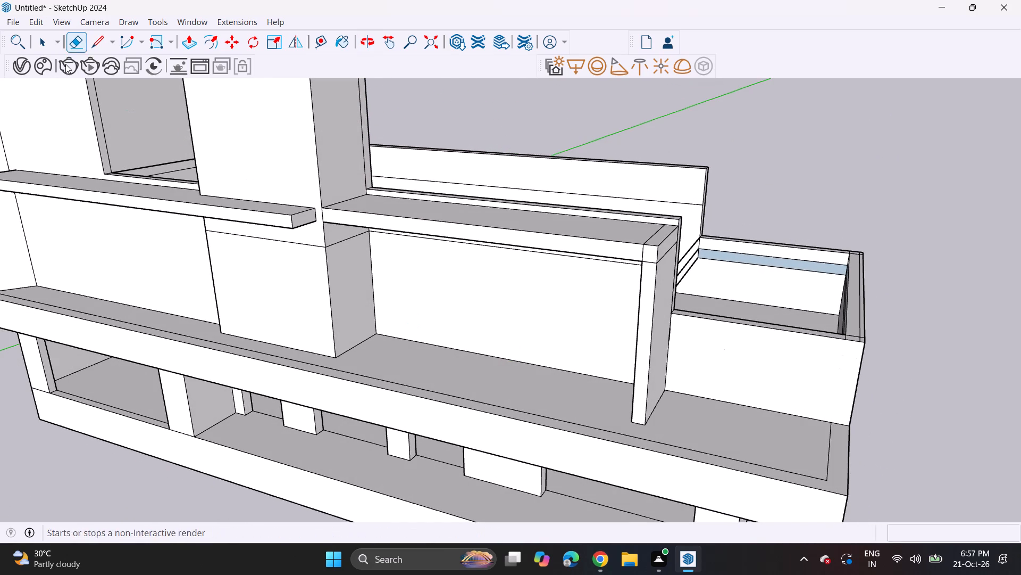
pyautogui.moveTo(197, 47); pyautogui.dragTo(206, 49)
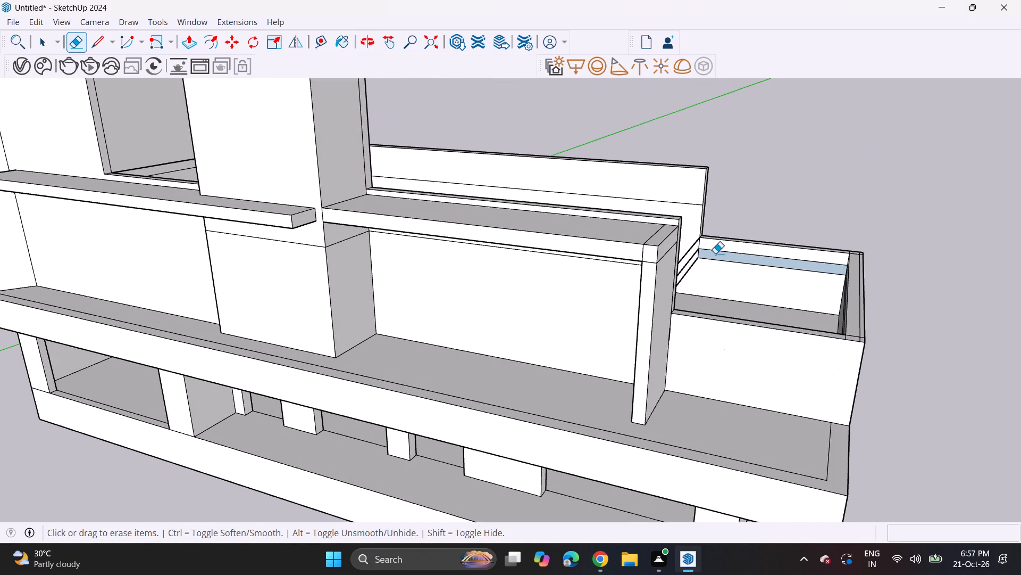
pyautogui.moveTo(715, 252); pyautogui.dragTo(506, 248, button='middle')
pyautogui.scroll(1, 559, 268)
pyautogui.click(597, 305)
pyautogui.moveTo(590, 316); pyautogui.dragTo(594, 335)
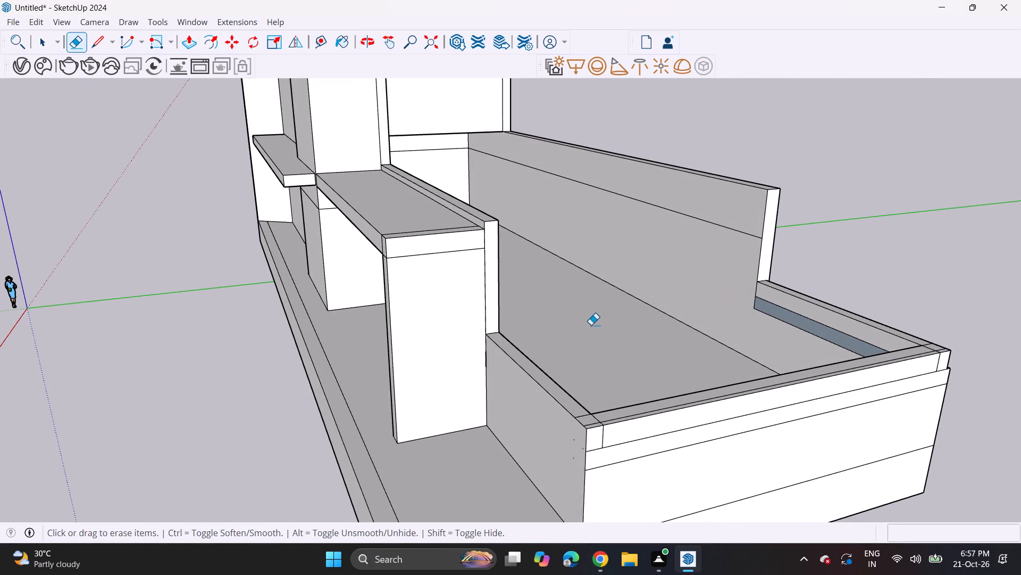
pyautogui.moveTo(394, 321); pyautogui.dragTo(631, 327, button='middle')
pyautogui.moveTo(193, 42); pyautogui.dragTo(200, 46)
pyautogui.moveTo(477, 175); pyautogui.dragTo(491, 241, button='middle')
pyautogui.scroll(2, 671, 232)
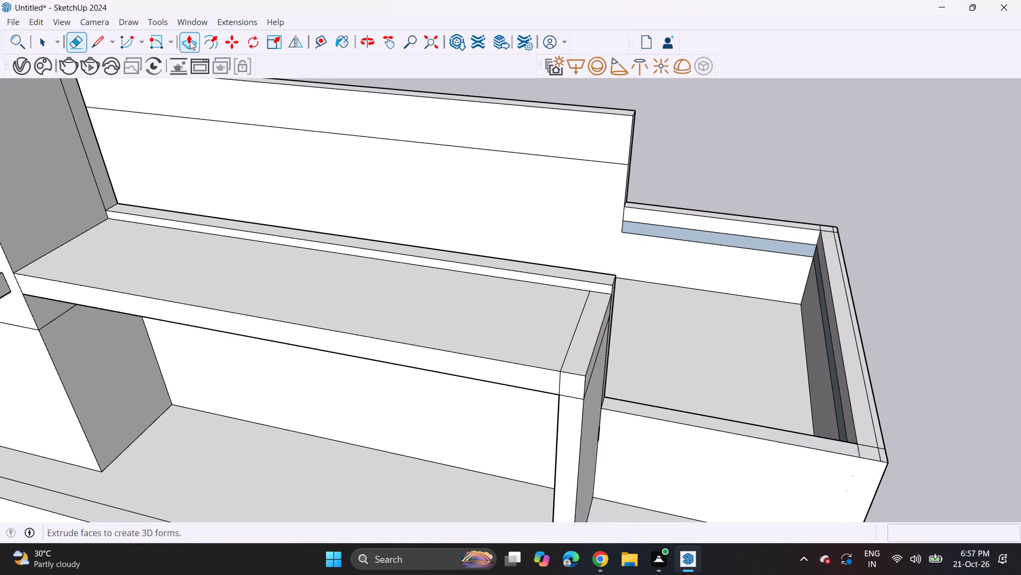
pyautogui.click(190, 40)
pyautogui.click(755, 219)
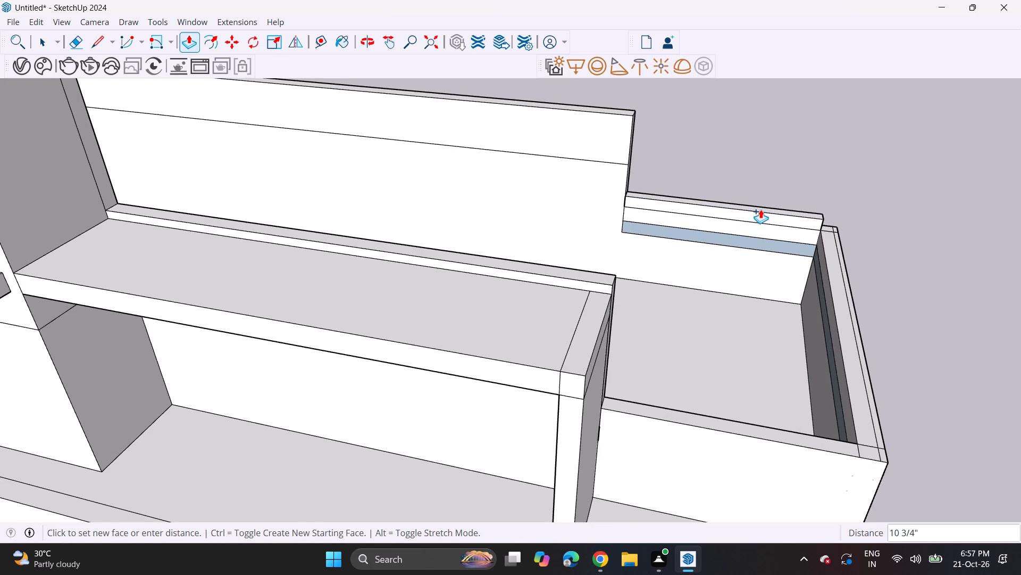
pyautogui.click(760, 209)
# Extend the top strip of the end block's rear wall forward about 22' to the front wall.
pyautogui.click(744, 218)
pyautogui.scroll(-3, 725, 390)
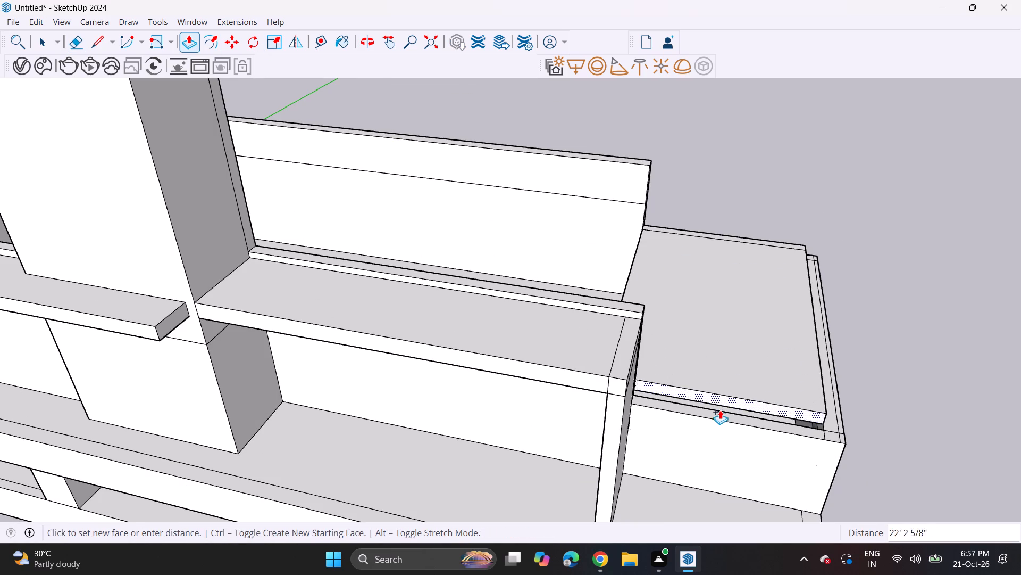
pyautogui.click(720, 422)
pyautogui.moveTo(802, 404); pyautogui.dragTo(573, 360, button='middle')
pyautogui.click(611, 504)
pyautogui.scroll(-2, 642, 509)
pyautogui.moveTo(635, 490); pyautogui.dragTo(615, 385, button='middle')
pyautogui.click(603, 422)
pyautogui.moveTo(491, 385); pyautogui.dragTo(808, 346, button='middle')
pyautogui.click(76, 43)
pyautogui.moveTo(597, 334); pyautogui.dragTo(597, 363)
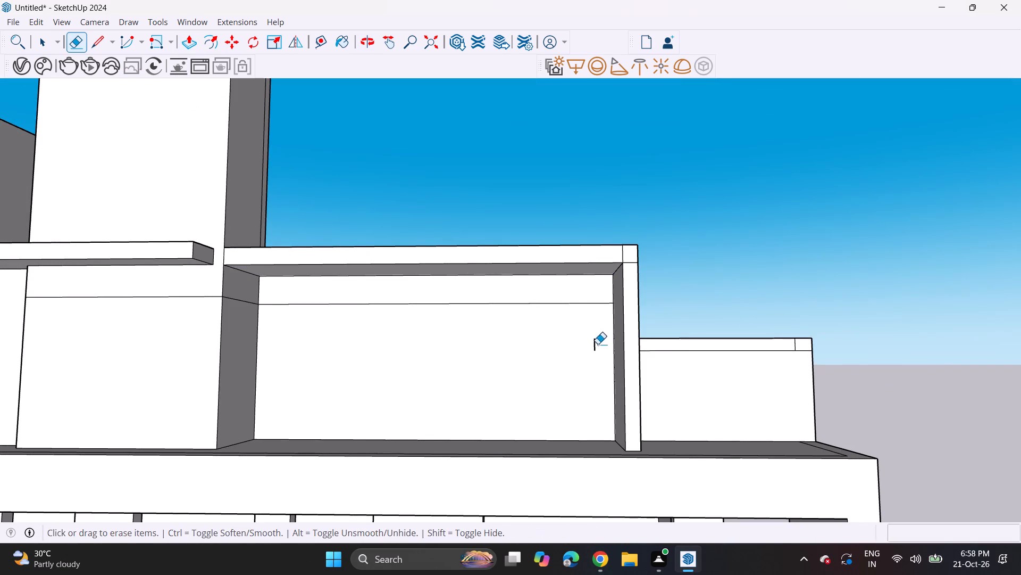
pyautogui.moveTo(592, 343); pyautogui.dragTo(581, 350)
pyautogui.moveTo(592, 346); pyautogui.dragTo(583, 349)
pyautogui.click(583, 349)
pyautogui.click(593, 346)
# Extrude the top strip of the end block's front wall forward 6' 13/16" as a roof overhang.
pyautogui.moveTo(706, 311); pyautogui.dragTo(625, 352, button='middle')
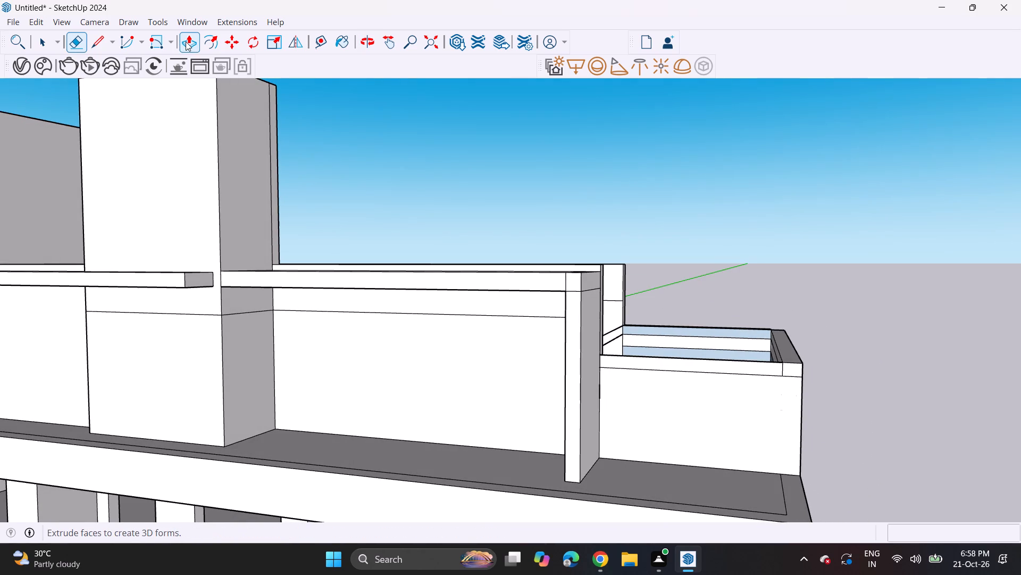
pyautogui.moveTo(190, 39); pyautogui.dragTo(196, 43)
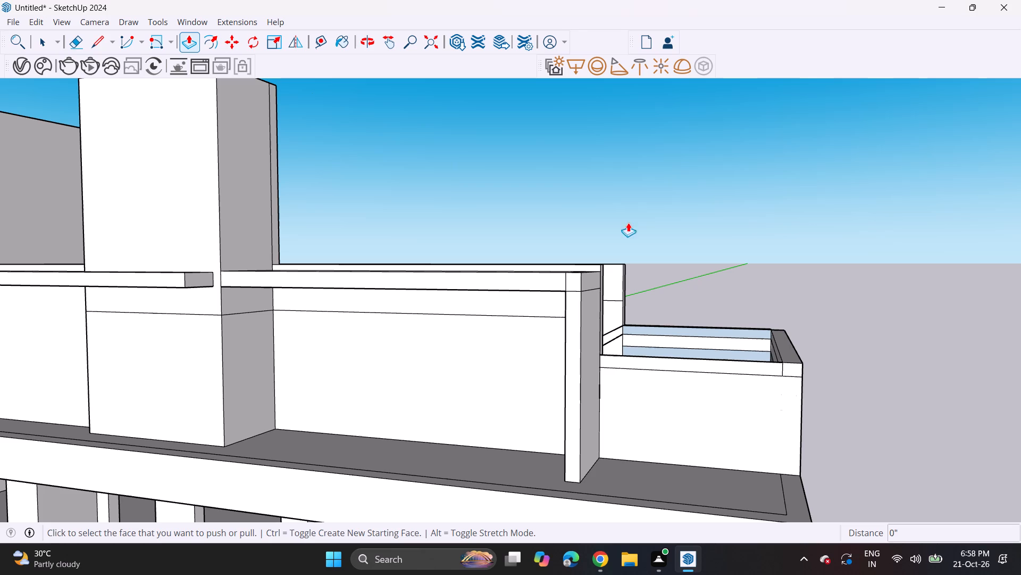
pyautogui.click(682, 369)
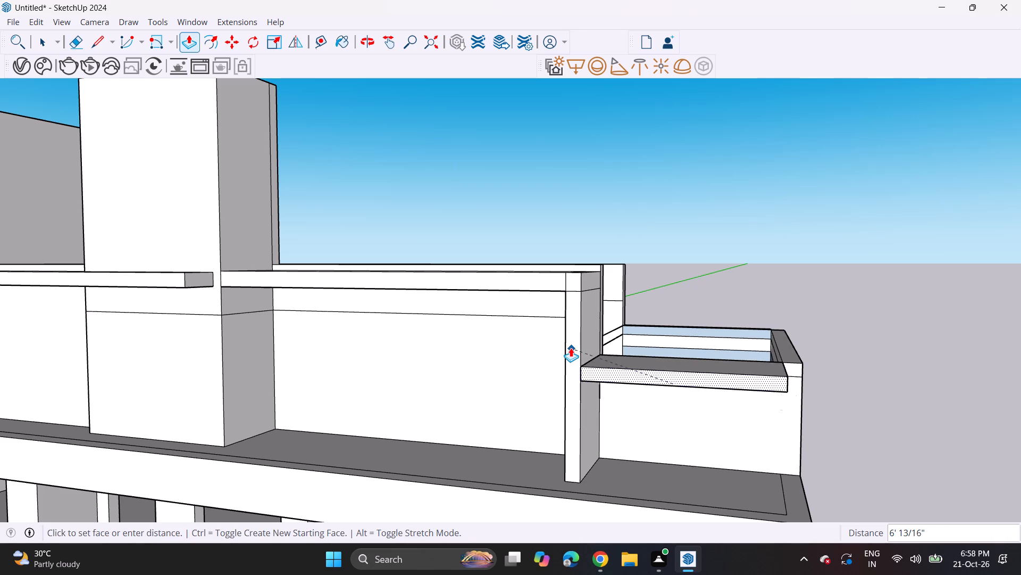
pyautogui.click(571, 348)
# Extend the back face of the overhanging roof slab across the open end block to the rear wall.
pyautogui.moveTo(712, 349); pyautogui.dragTo(310, 464, button='middle')
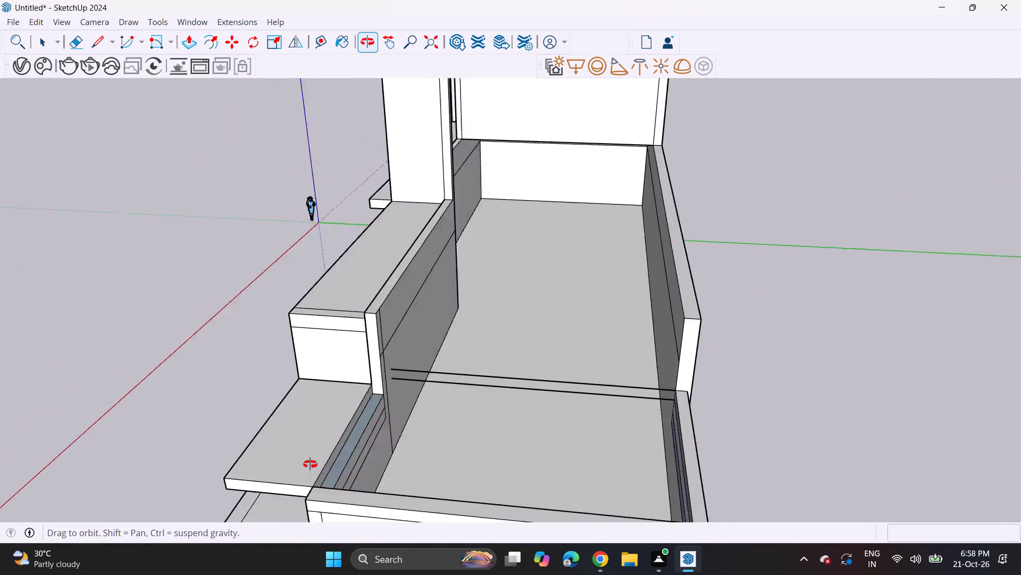
pyautogui.moveTo(310, 464); pyautogui.dragTo(190, 410, button='middle')
pyautogui.click(250, 386)
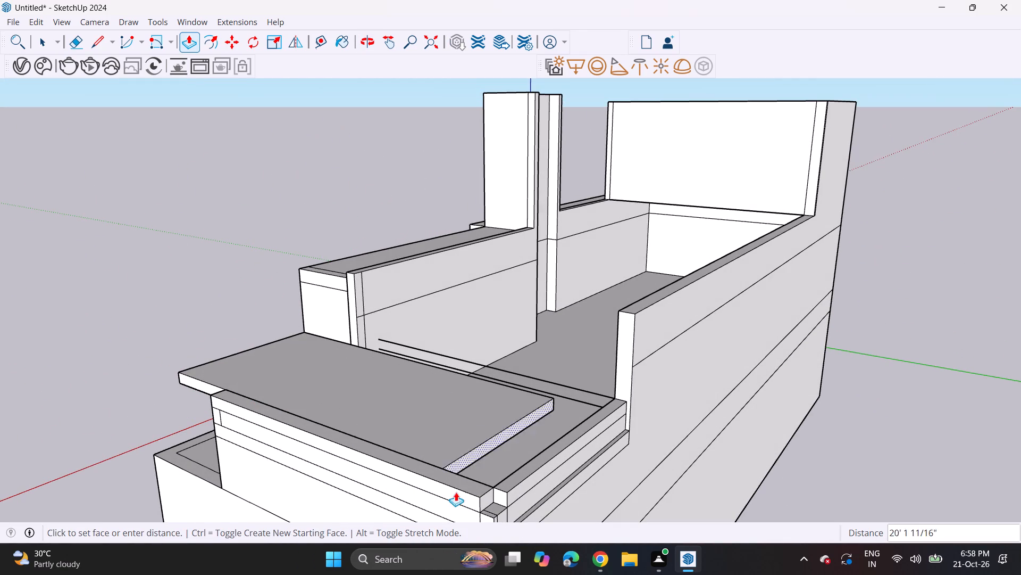
pyautogui.click(493, 497)
# Extend the outer side wall's top strip about 10 13/16" at the rear corner and 6' 13/16" forward to the slab's front.
pyautogui.click(491, 497)
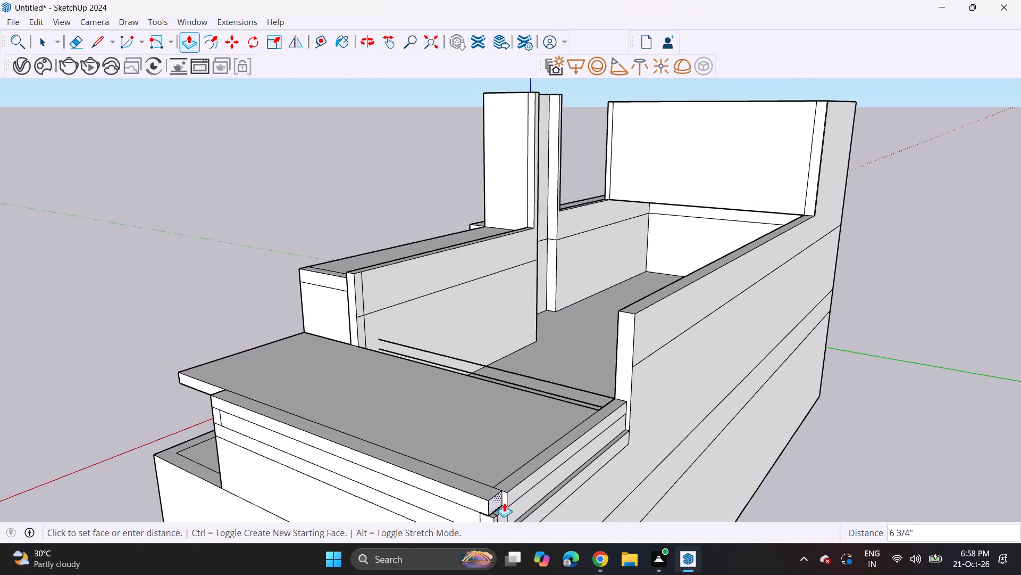
pyautogui.click(508, 503)
pyautogui.moveTo(196, 404); pyautogui.dragTo(672, 398, button='middle')
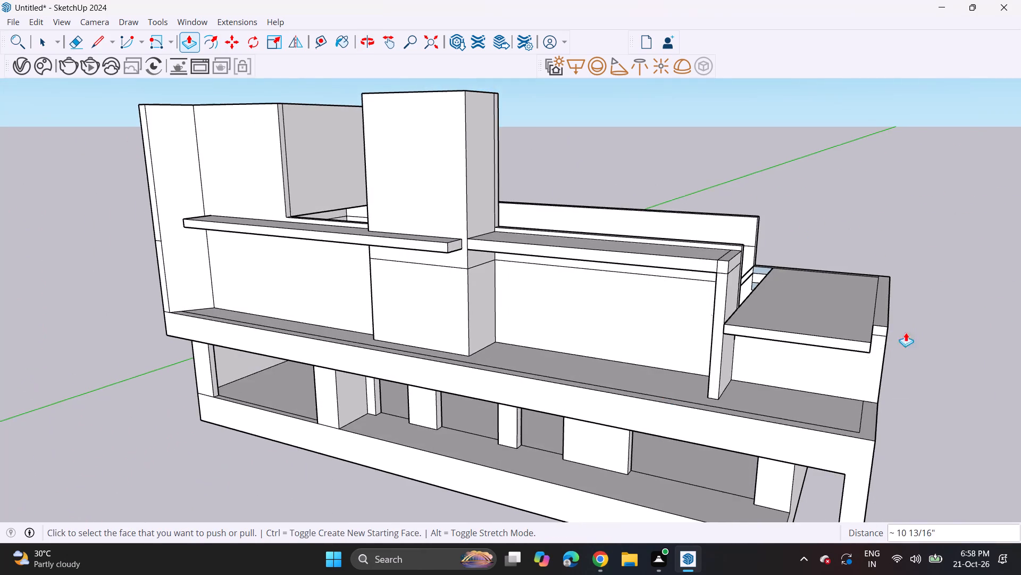
pyautogui.scroll(3, 923, 331)
pyautogui.click(874, 333)
pyautogui.click(851, 341)
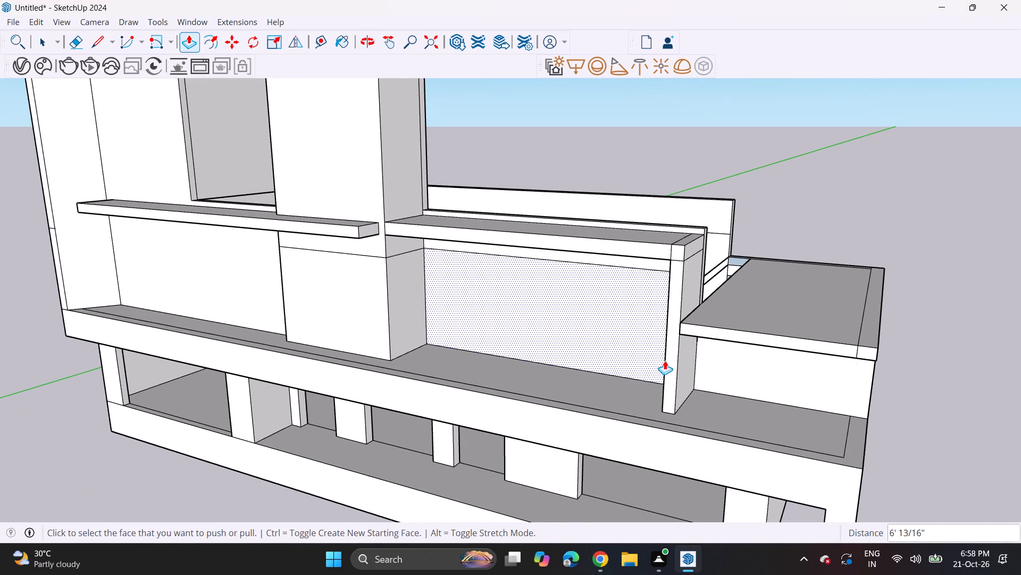
# Erase the seam lines on the end block roof slab's top and front faces near its outer corner.
pyautogui.moveTo(78, 47); pyautogui.dragTo(85, 52)
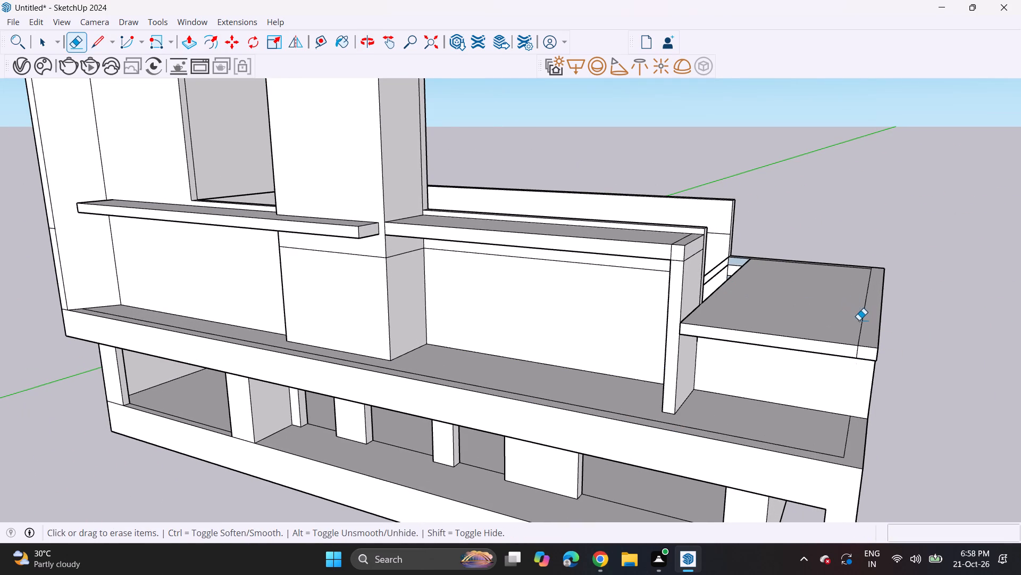
pyautogui.click(860, 325)
pyautogui.scroll(4, 861, 354)
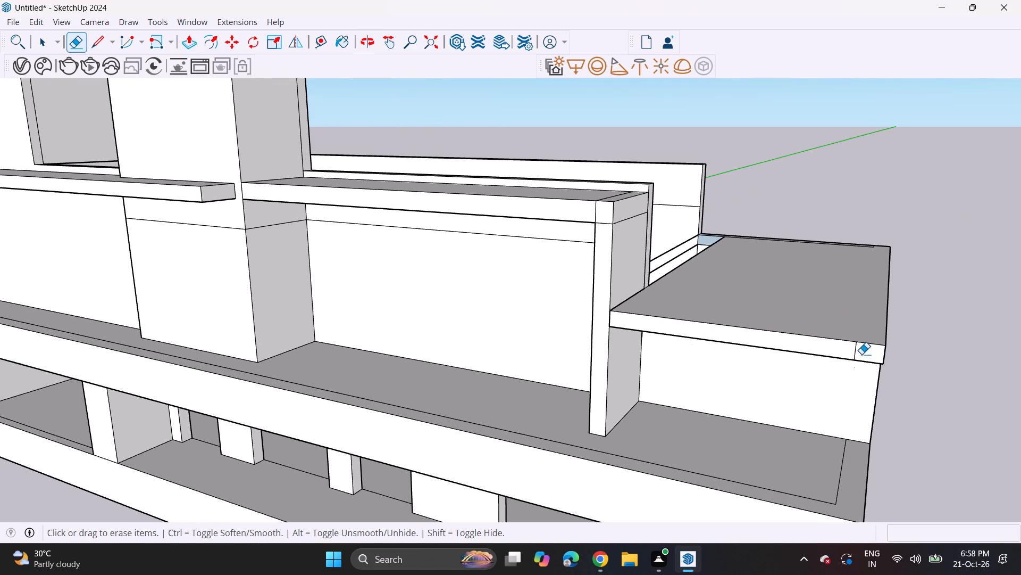
pyautogui.click(855, 355)
# Thicken the end block's roof slab by raising its top face 1' 2 3/16".
pyautogui.click(190, 42)
pyautogui.click(699, 325)
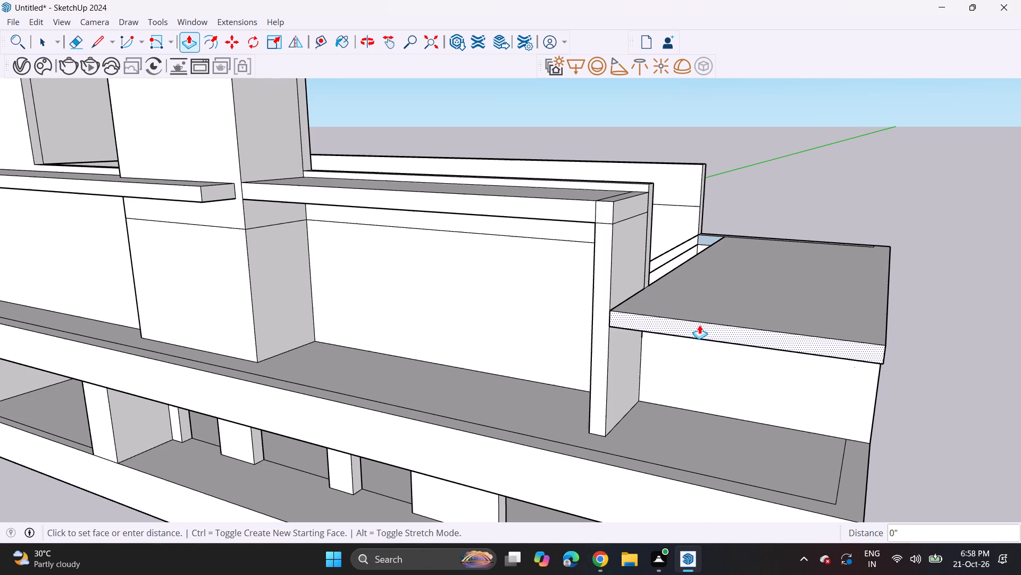
pyautogui.press('Escape')
pyautogui.click(713, 311)
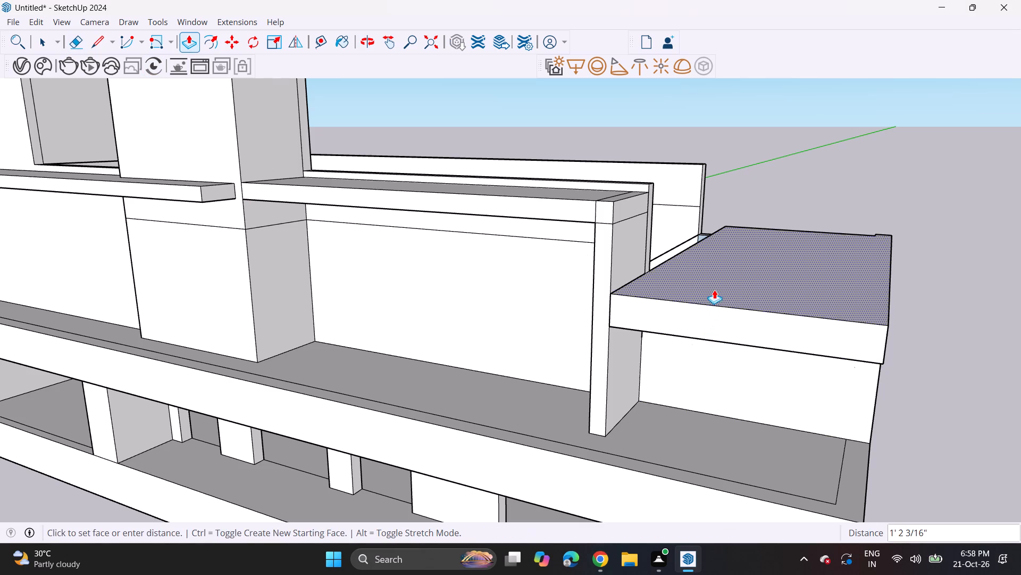
pyautogui.click(714, 290)
# Extend the roof slab's outer side face 5' 3 5/8" beyond the end block's side wall.
pyautogui.moveTo(677, 317); pyautogui.dragTo(802, 218, button='middle')
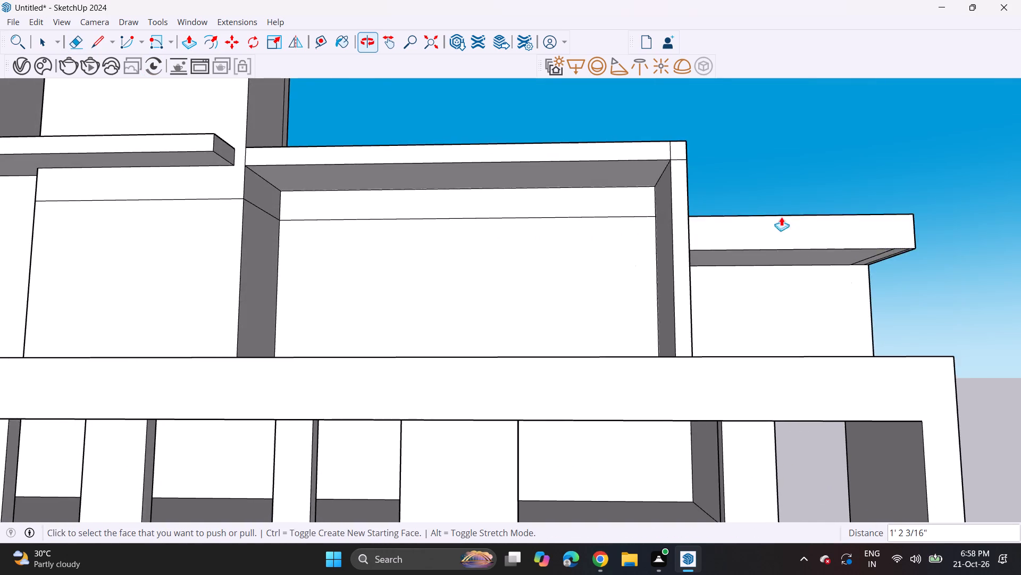
pyautogui.scroll(-6, 780, 218)
pyautogui.moveTo(752, 261); pyautogui.dragTo(505, 347, button='middle')
pyautogui.scroll(1, 725, 310)
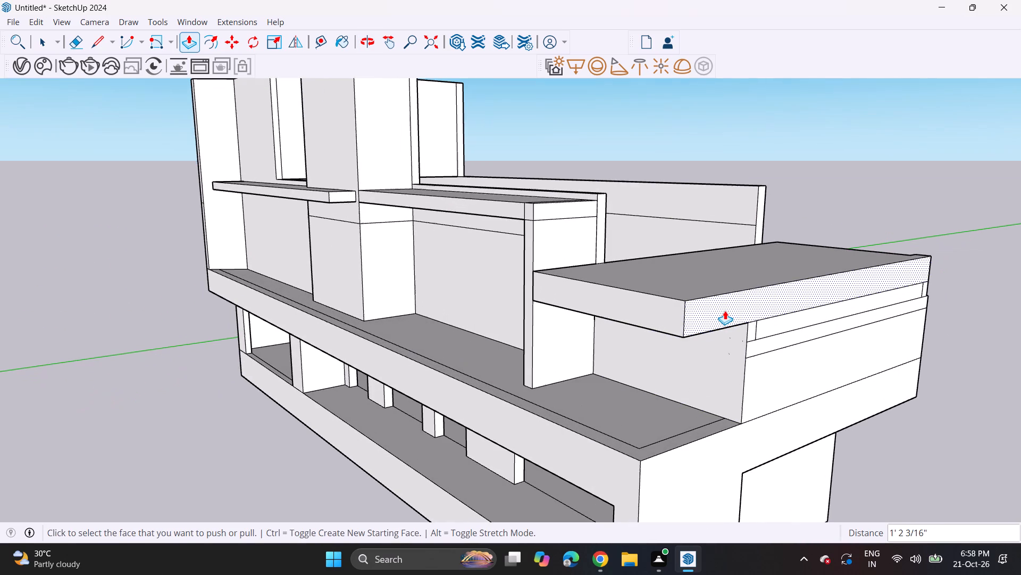
pyautogui.scroll(1, 725, 310)
pyautogui.click(725, 310)
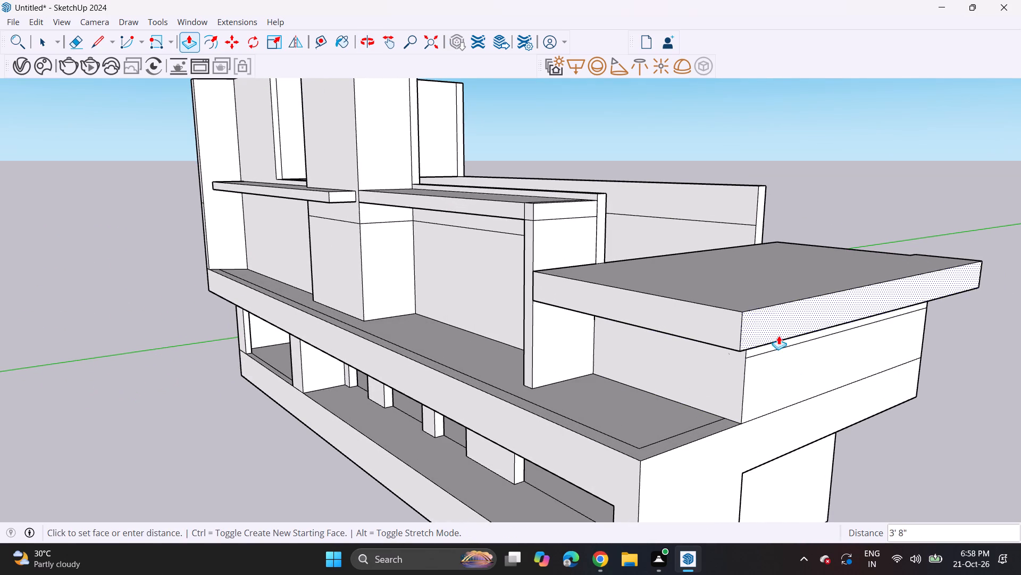
pyautogui.click(805, 349)
# Extend the roof slab's inner side face about 2' 4 13/16" toward the canopy to close the gap beside the main block.
pyautogui.moveTo(535, 417); pyautogui.dragTo(779, 293, button='middle')
pyautogui.scroll(-5, 779, 293)
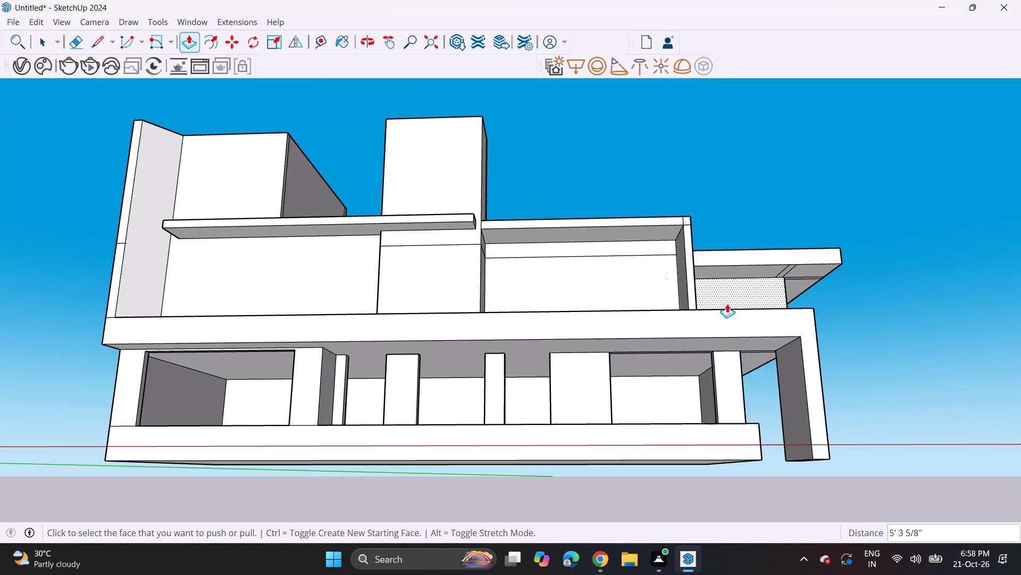
pyautogui.moveTo(672, 280); pyautogui.dragTo(672, 330, button='middle')
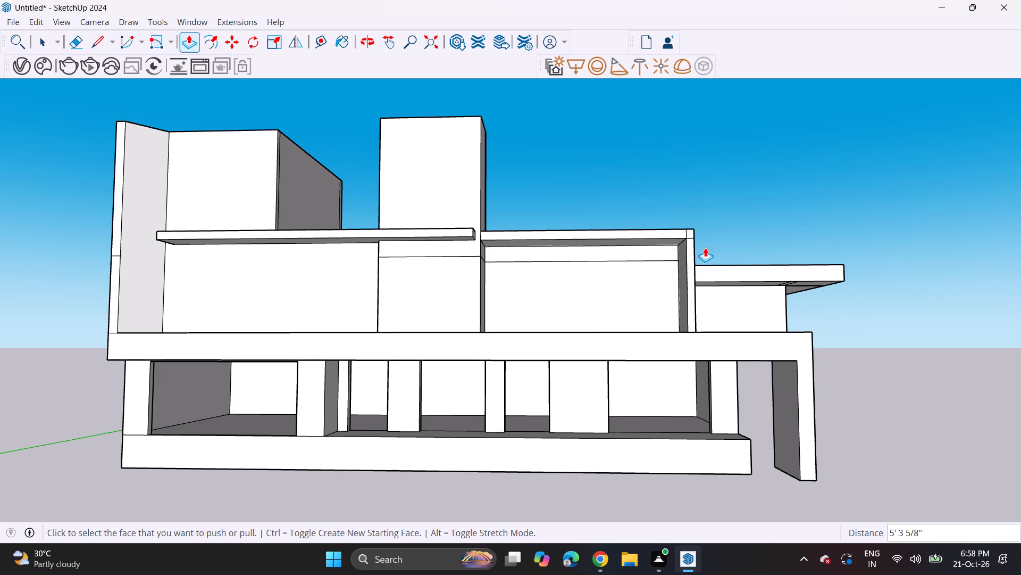
pyautogui.moveTo(705, 248); pyautogui.dragTo(593, 438, button='middle')
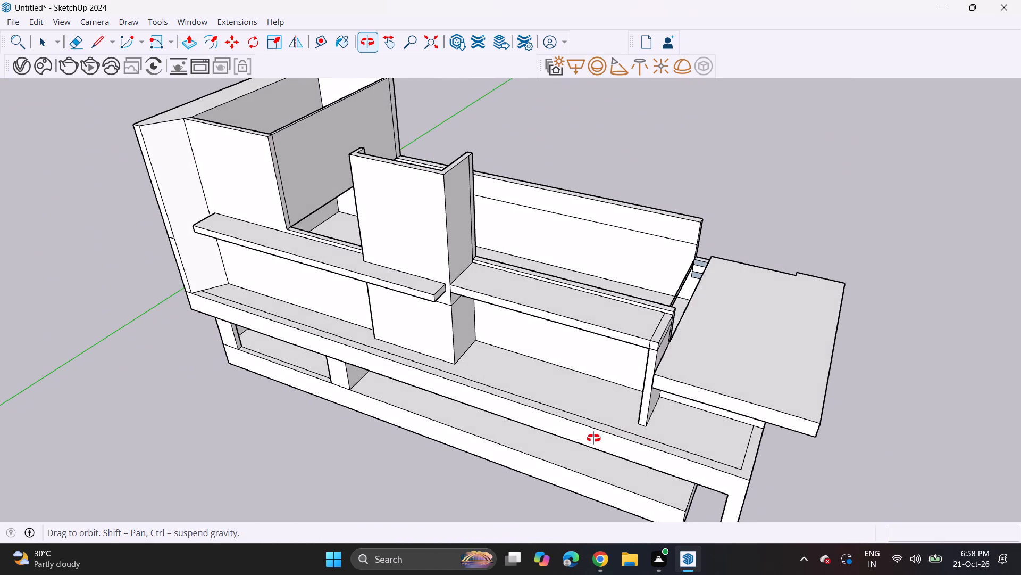
pyautogui.moveTo(593, 438); pyautogui.dragTo(808, 512, button='middle')
pyautogui.scroll(4, 633, 182)
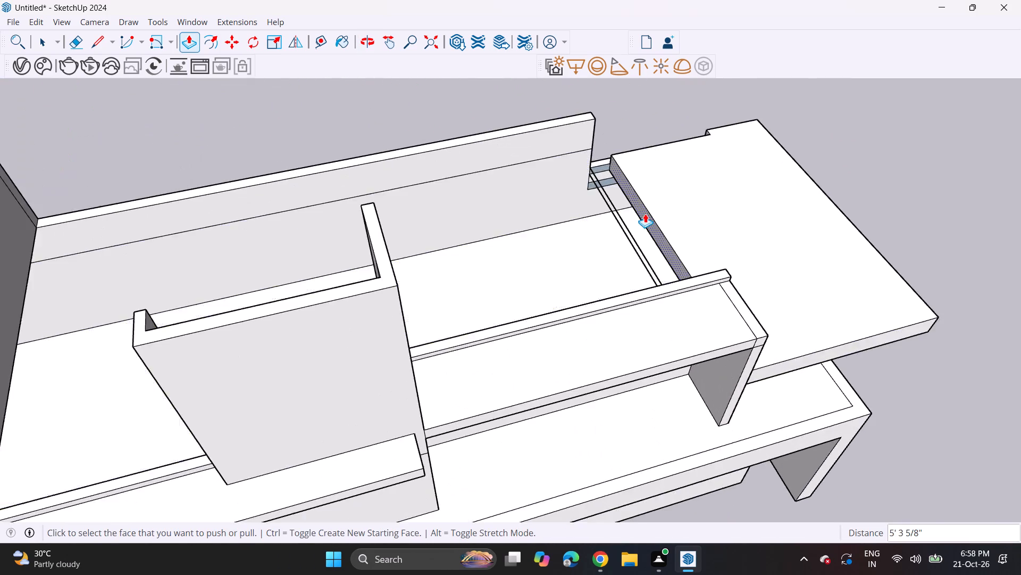
pyautogui.scroll(5, 645, 213)
pyautogui.click(645, 213)
pyautogui.click(593, 223)
# Draw a line about 29' 11" long across the roof slab's top, from front to rear edge, near the canopy's side support.
pyautogui.moveTo(698, 299); pyautogui.dragTo(407, 196, button='middle')
pyautogui.scroll(1, 407, 196)
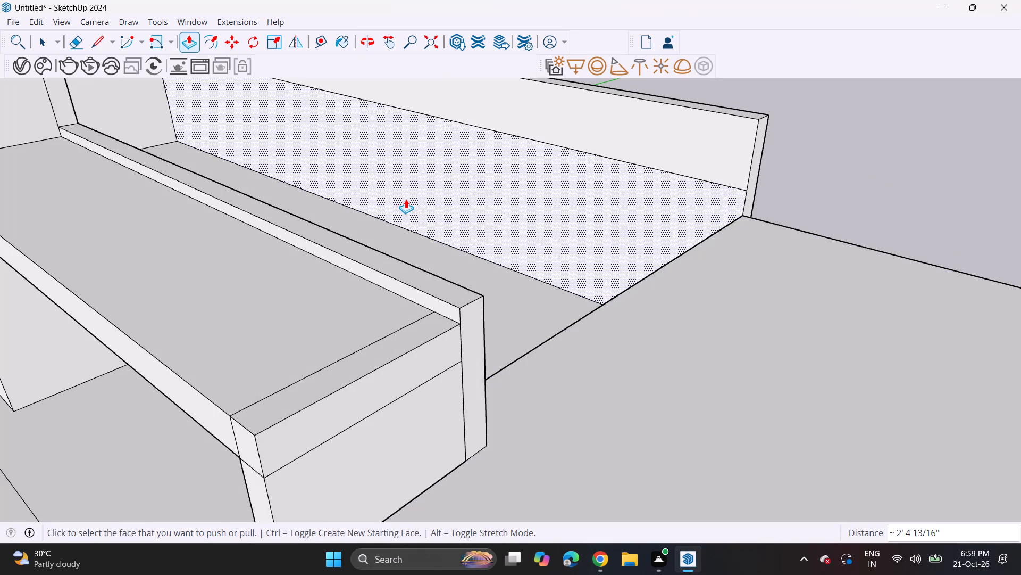
pyautogui.click(101, 44)
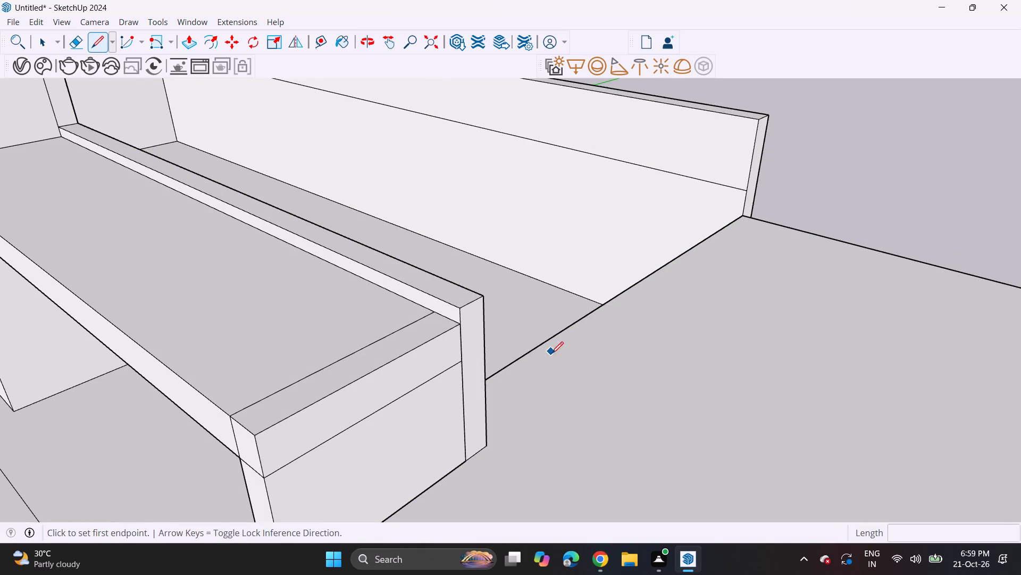
pyautogui.scroll(-5, 542, 374)
pyautogui.moveTo(534, 413); pyautogui.dragTo(440, 455, button='middle')
pyautogui.scroll(1, 380, 458)
pyautogui.moveTo(365, 473); pyautogui.dragTo(594, 317, button='middle')
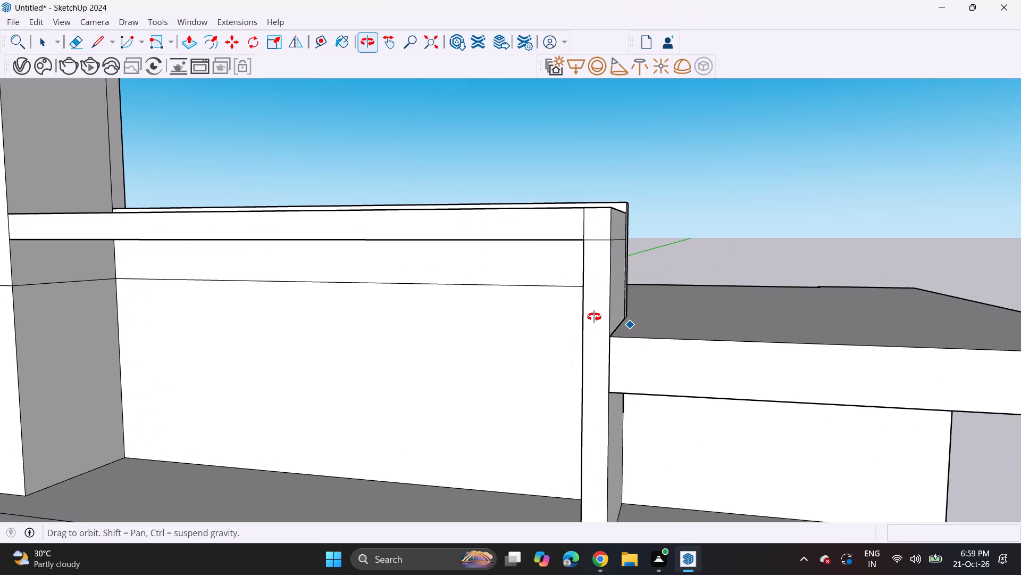
pyautogui.moveTo(594, 317); pyautogui.dragTo(487, 389, button='middle')
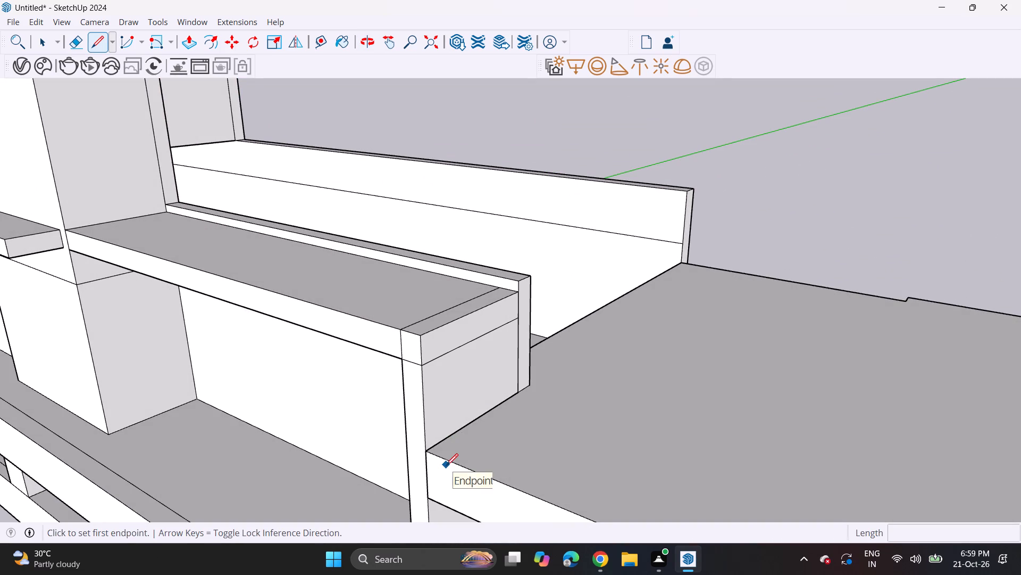
pyautogui.click(451, 461)
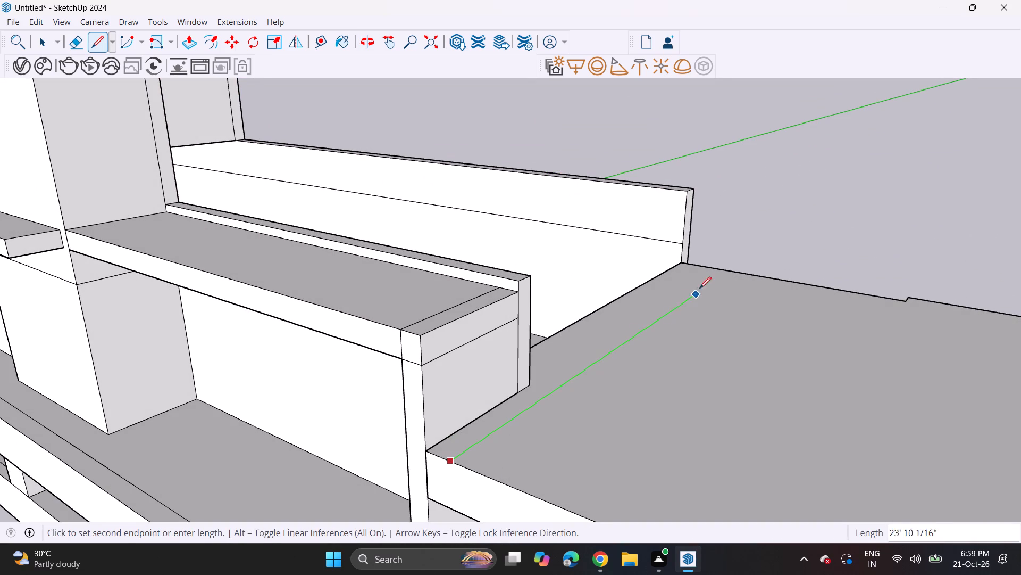
pyautogui.click(733, 271)
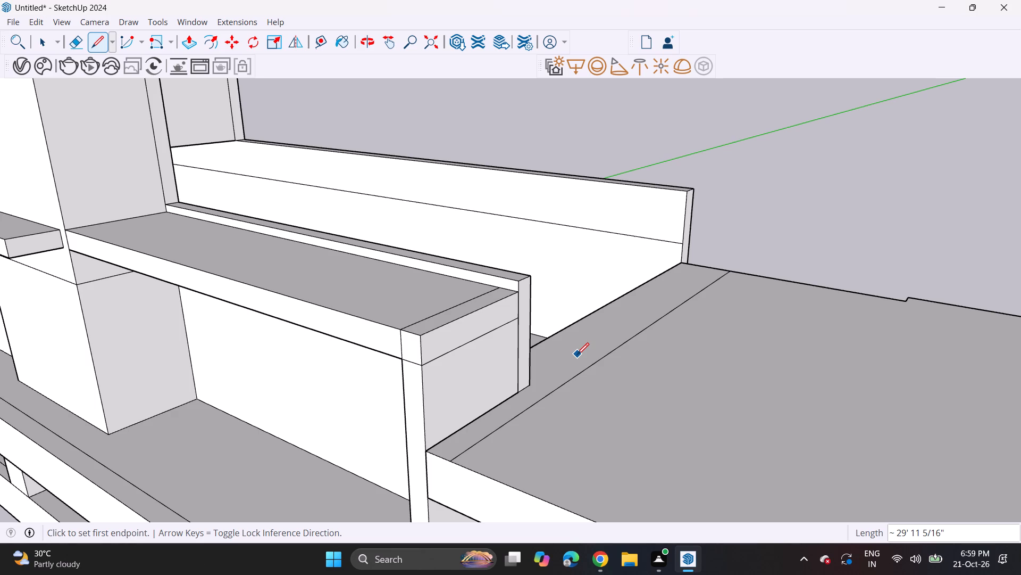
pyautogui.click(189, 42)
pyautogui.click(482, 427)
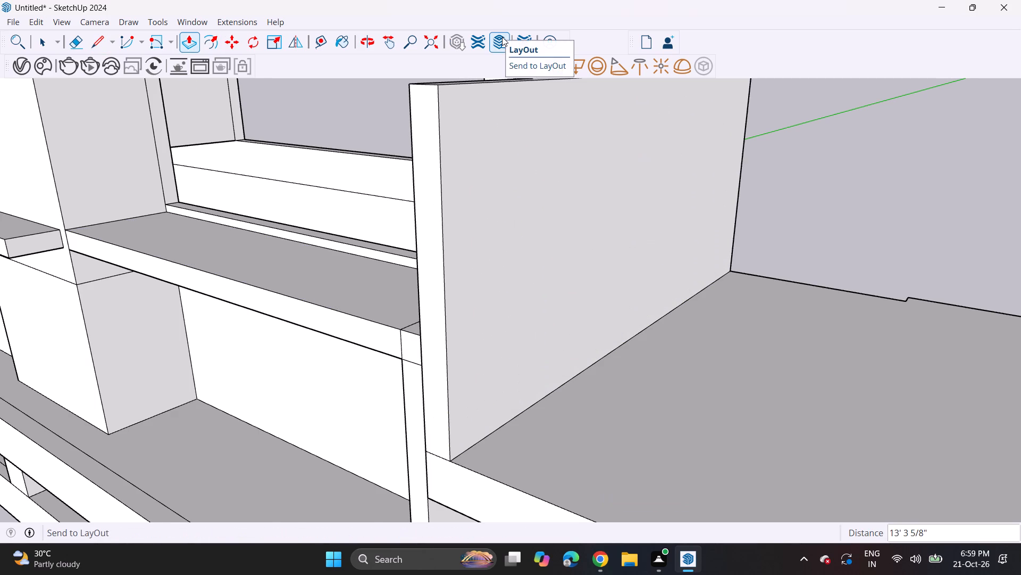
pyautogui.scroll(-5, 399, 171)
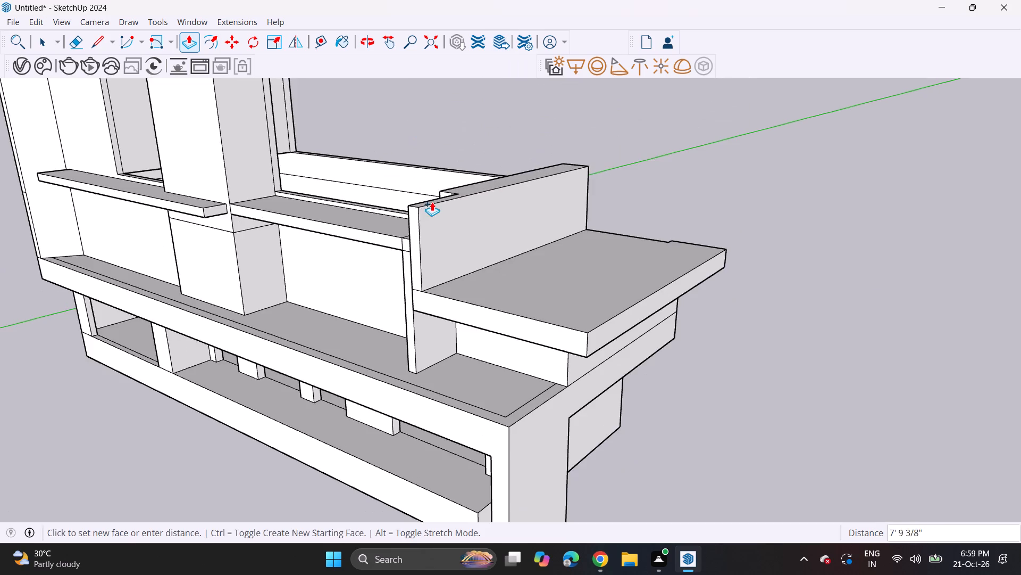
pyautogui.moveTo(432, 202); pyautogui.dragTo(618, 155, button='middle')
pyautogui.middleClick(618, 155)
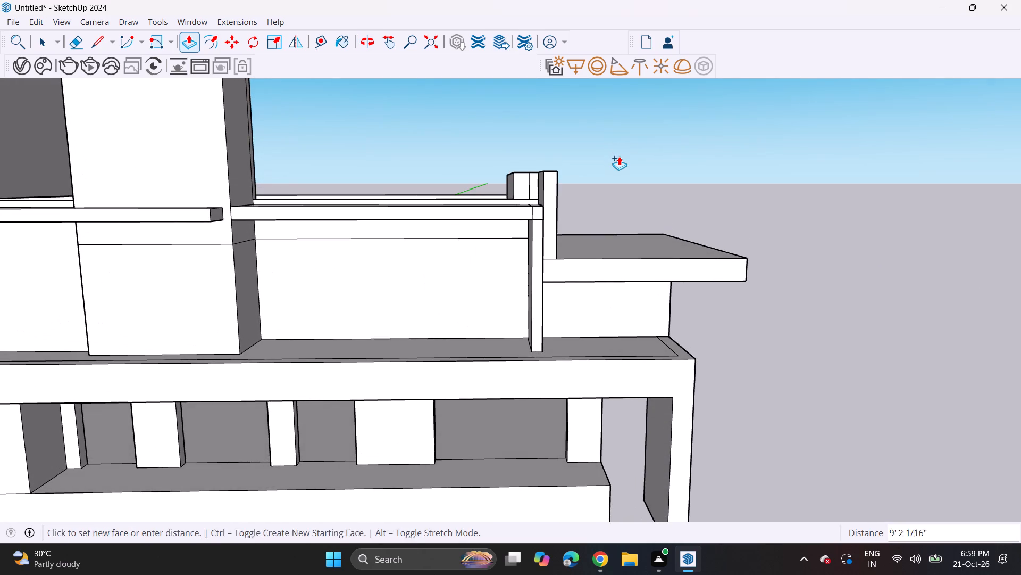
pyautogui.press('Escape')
# Draw a second line about 22' 11 5/8" long on the roof slab's top, from the canopy's corner to the rear edge.
pyautogui.moveTo(531, 175); pyautogui.dragTo(445, 435, button='middle')
pyautogui.click(90, 48)
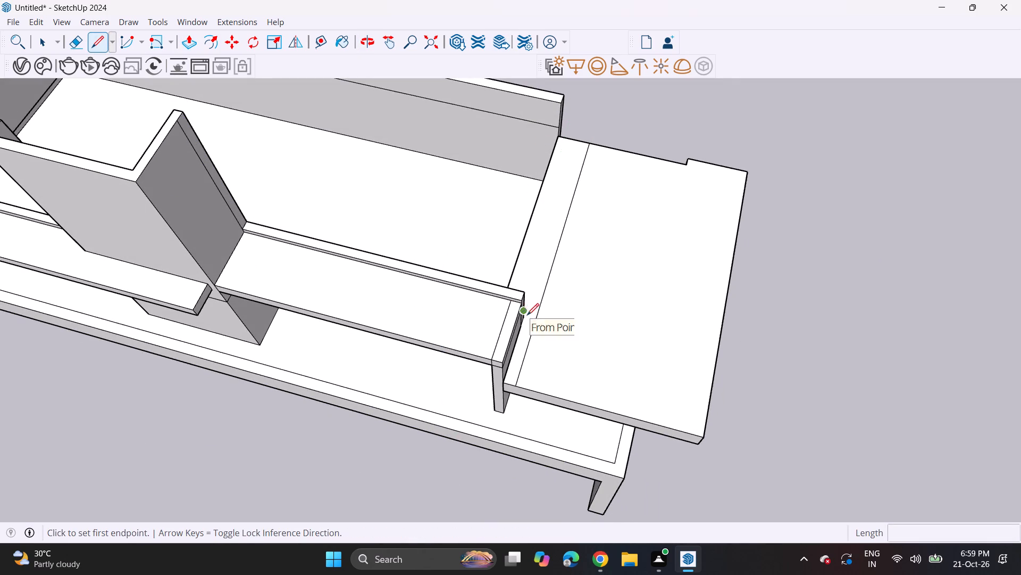
pyautogui.scroll(8, 521, 303)
pyautogui.click(526, 333)
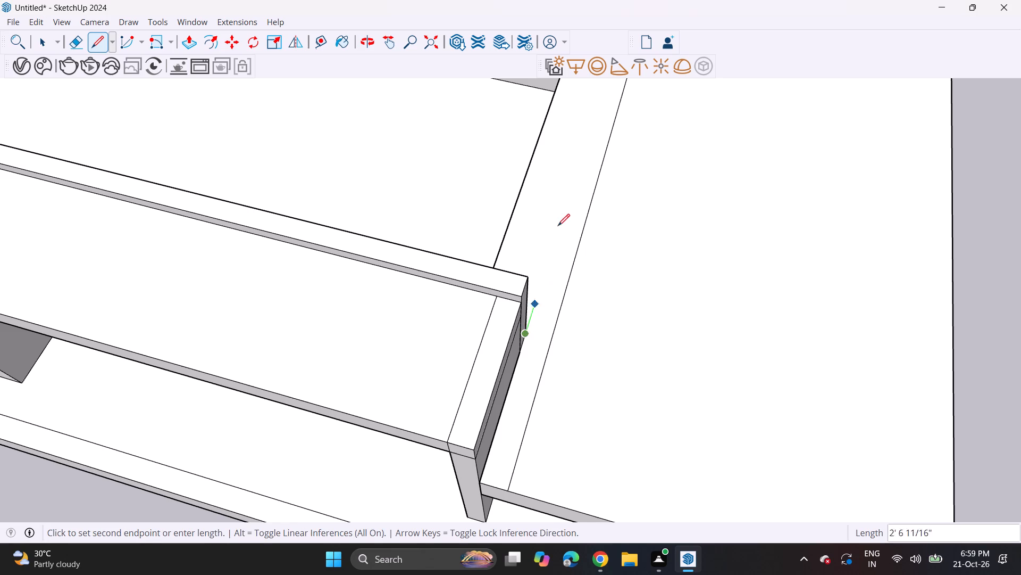
pyautogui.scroll(-6, 566, 188)
pyautogui.moveTo(590, 124); pyautogui.dragTo(578, 199, button='middle')
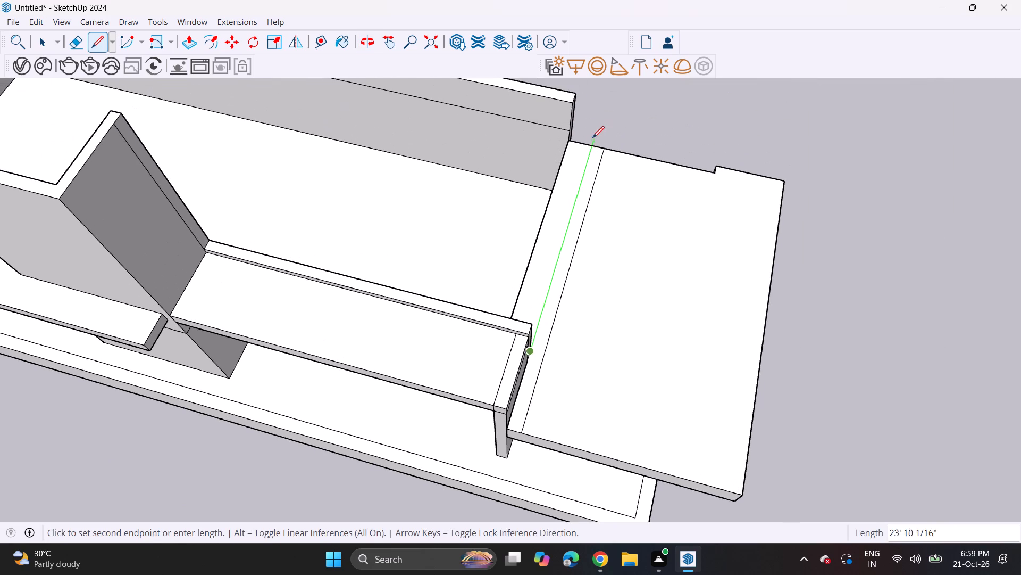
pyautogui.click(592, 145)
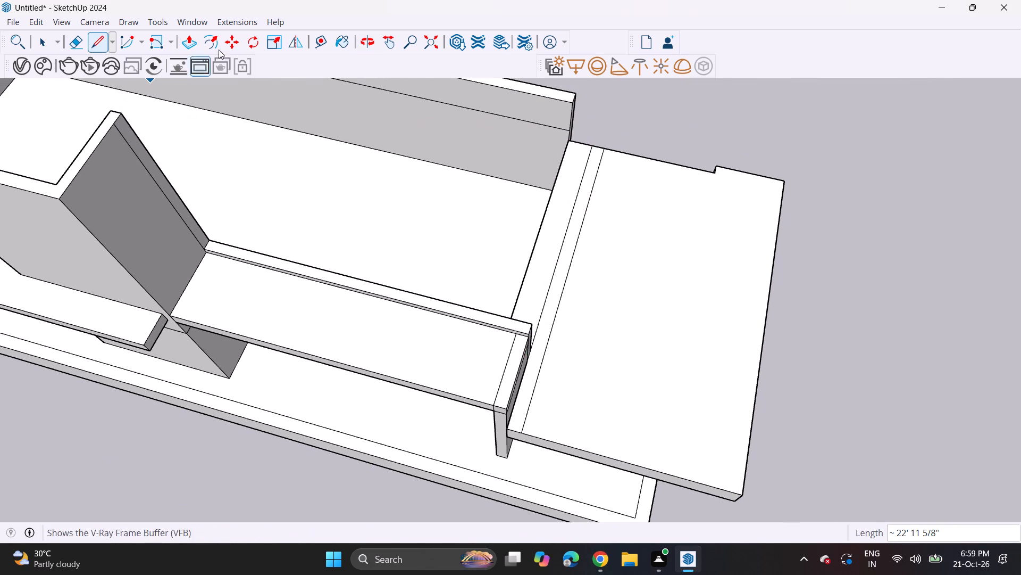
# Raise the narrow strip between the two lines on the roof slab 7' 5 3/4" into an upright wall.
pyautogui.click(185, 50)
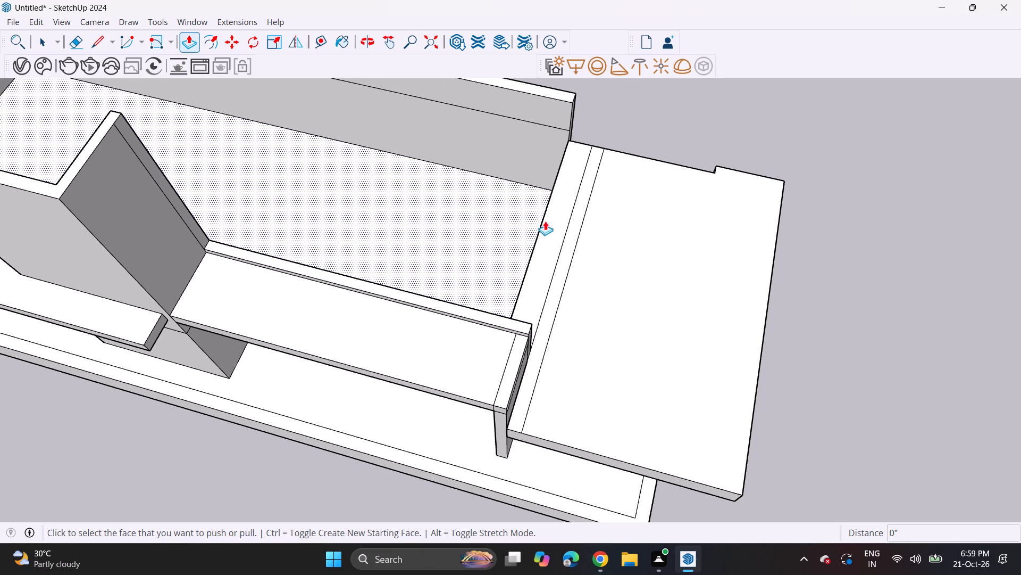
pyautogui.moveTo(550, 331); pyautogui.dragTo(611, 141, button='middle')
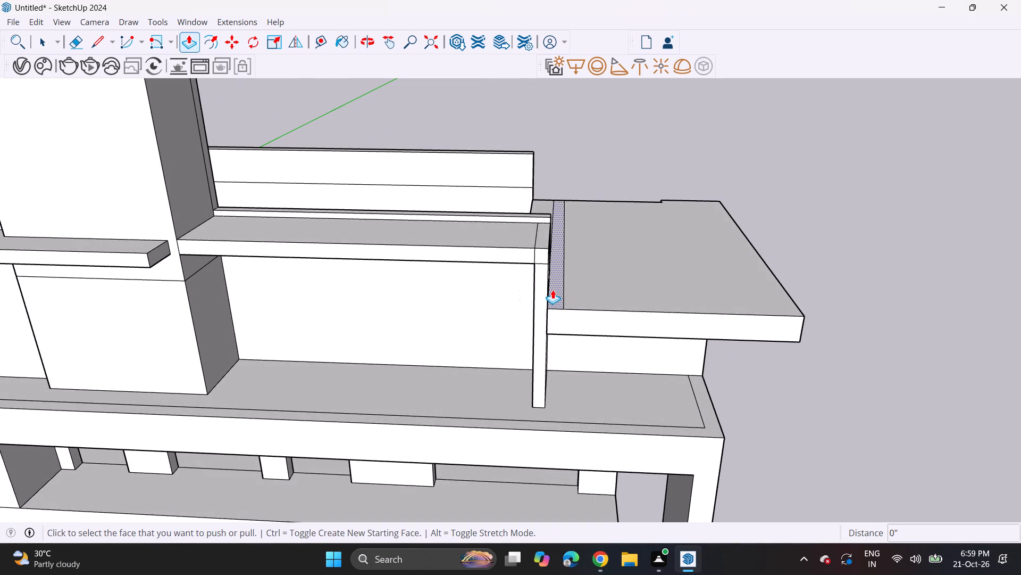
pyautogui.click(553, 290)
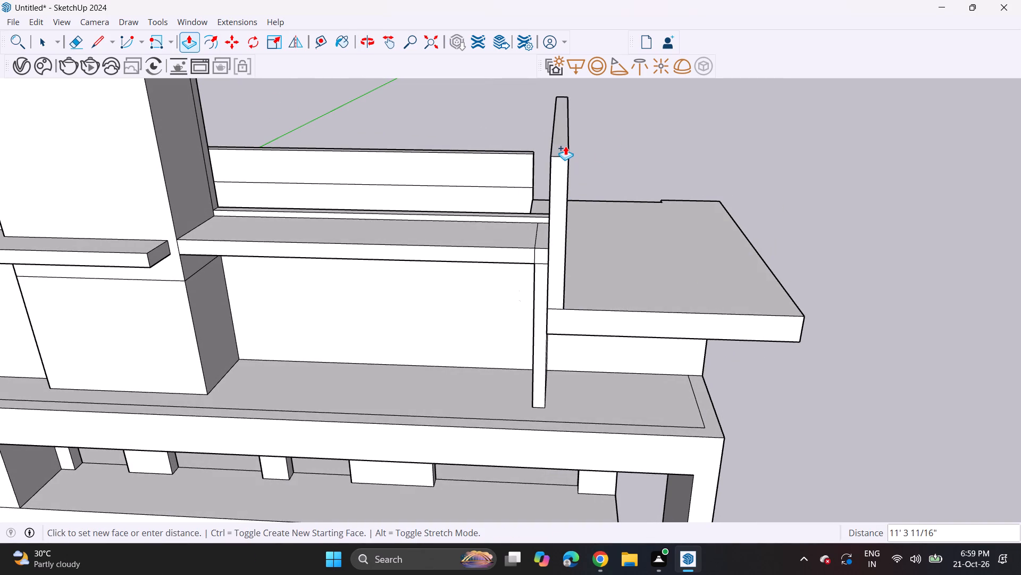
pyautogui.scroll(-5, 565, 158)
pyautogui.moveTo(566, 154); pyautogui.dragTo(566, 73, button='middle')
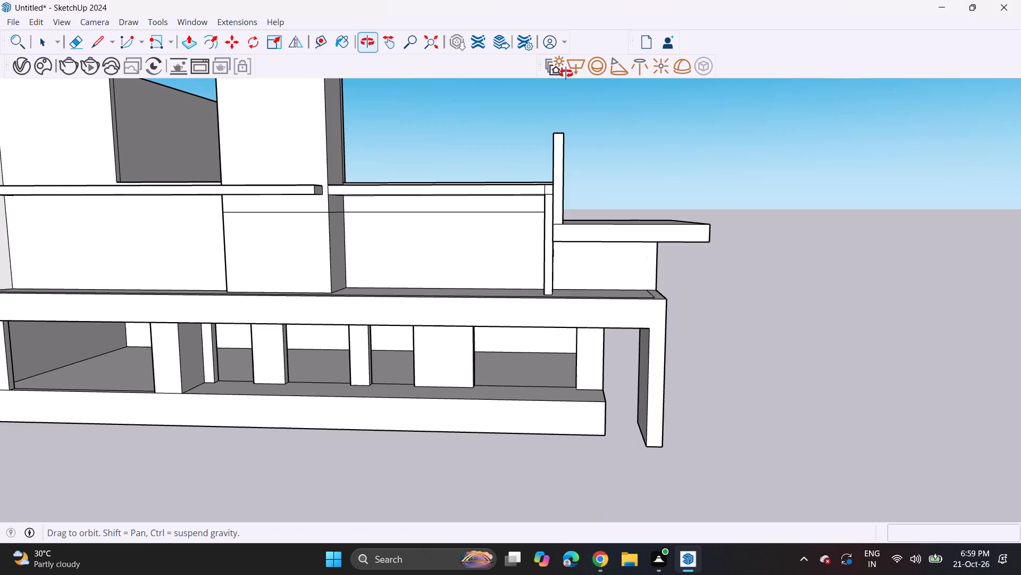
pyautogui.moveTo(566, 73); pyautogui.dragTo(573, 156, button='middle')
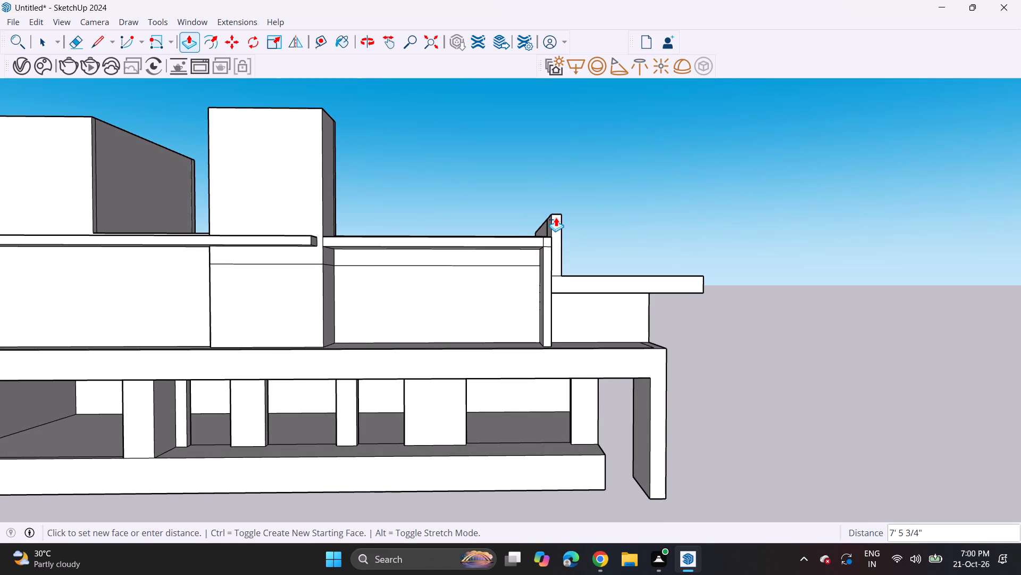
pyautogui.click(556, 217)
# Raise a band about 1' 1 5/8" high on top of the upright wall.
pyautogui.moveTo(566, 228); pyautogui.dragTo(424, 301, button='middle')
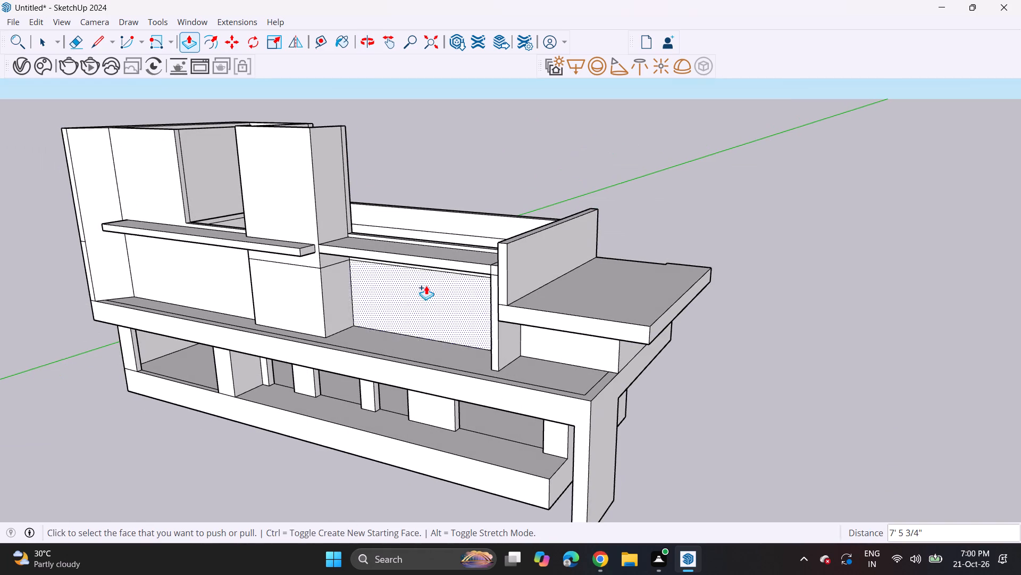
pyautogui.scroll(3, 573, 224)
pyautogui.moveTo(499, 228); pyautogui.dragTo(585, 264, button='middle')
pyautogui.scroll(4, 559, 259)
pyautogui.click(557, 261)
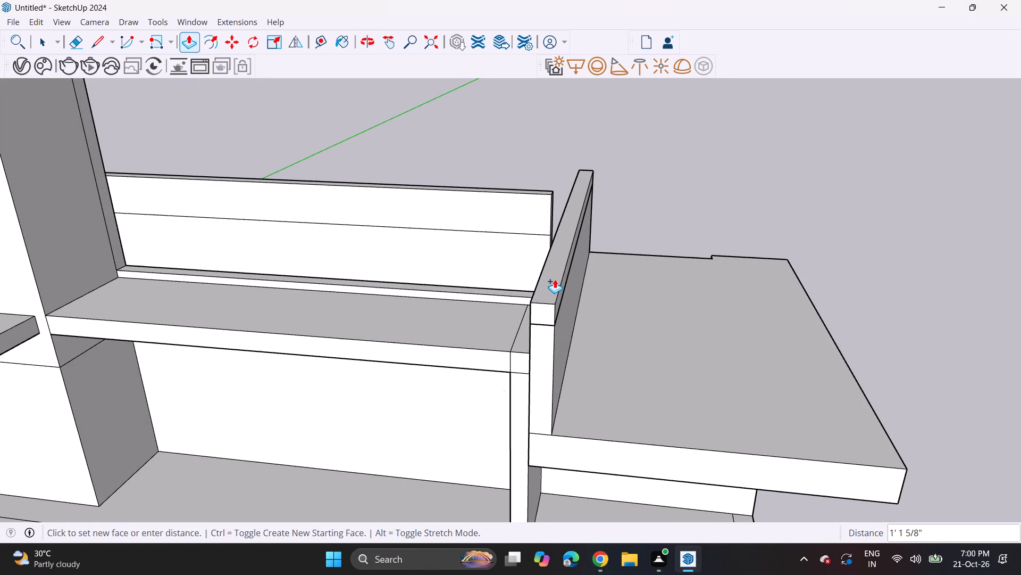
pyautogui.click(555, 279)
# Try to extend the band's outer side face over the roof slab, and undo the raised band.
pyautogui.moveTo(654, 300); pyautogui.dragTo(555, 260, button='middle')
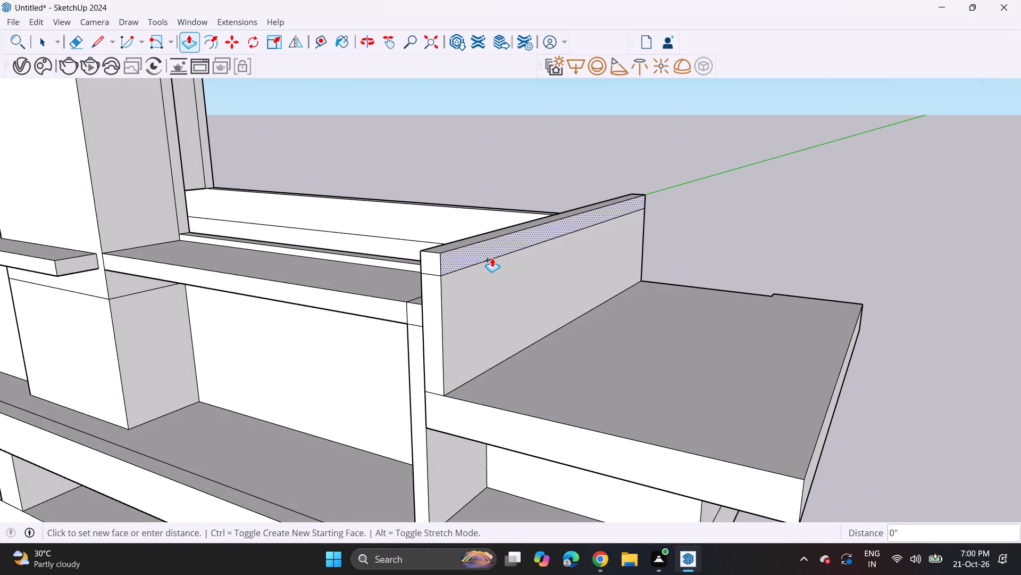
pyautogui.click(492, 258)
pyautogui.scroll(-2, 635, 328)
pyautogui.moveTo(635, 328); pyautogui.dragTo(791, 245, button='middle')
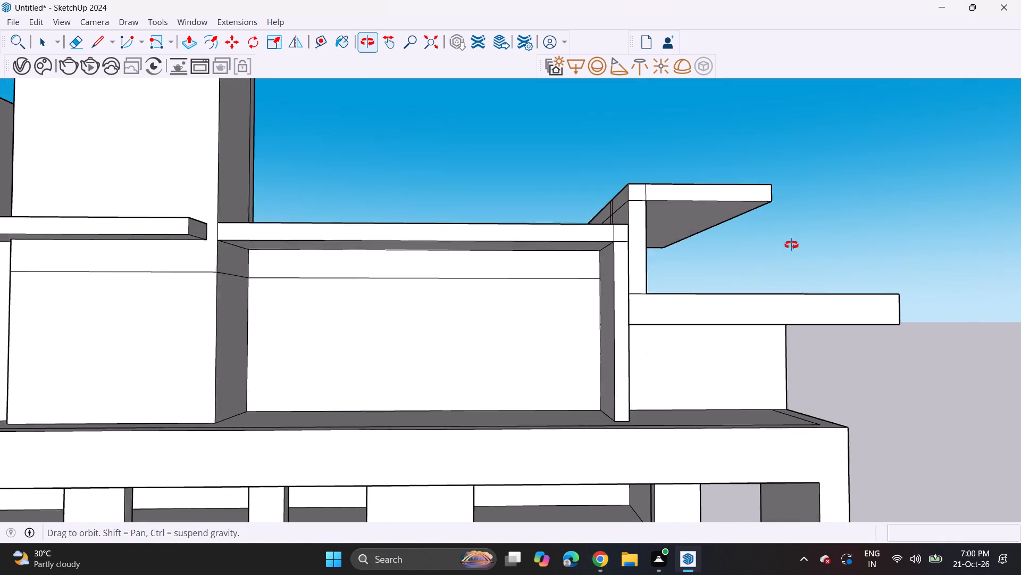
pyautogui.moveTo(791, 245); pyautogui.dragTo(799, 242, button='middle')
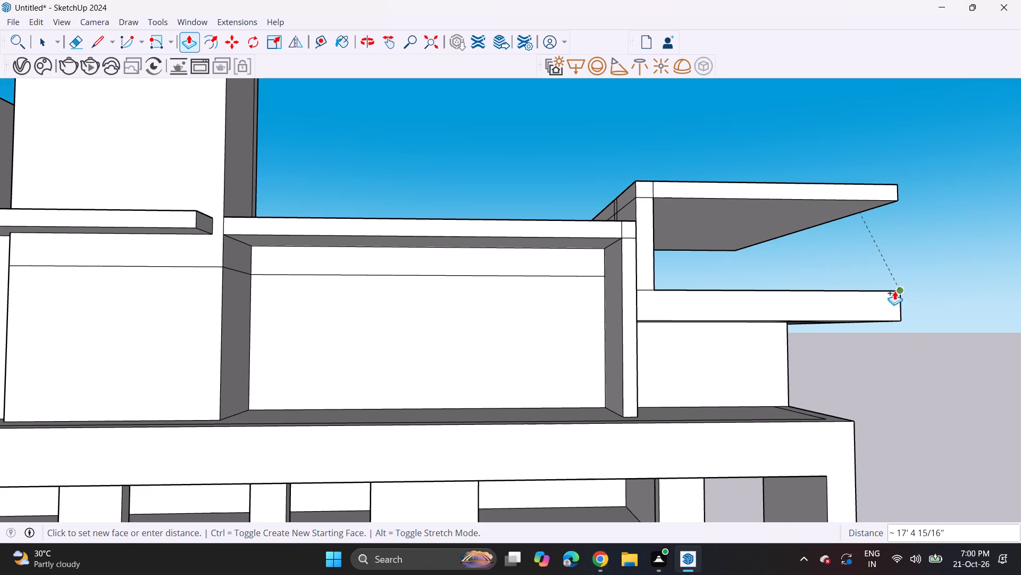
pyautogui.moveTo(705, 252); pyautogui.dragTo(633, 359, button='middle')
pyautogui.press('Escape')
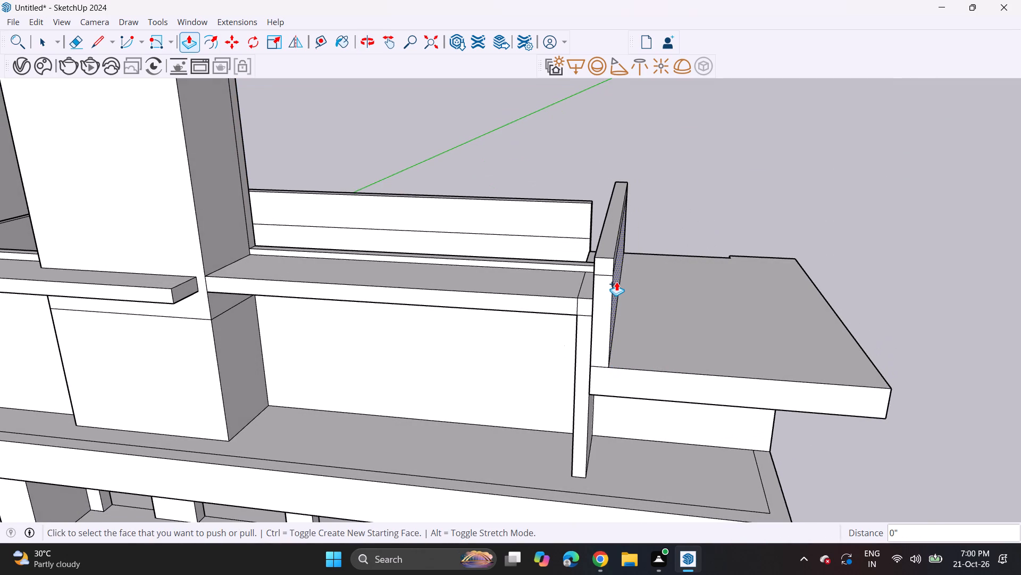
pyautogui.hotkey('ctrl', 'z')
# Raise the upright wall's top face further to increase the storey height above the roof slab.
pyautogui.scroll(2, 609, 255)
pyautogui.click(609, 255)
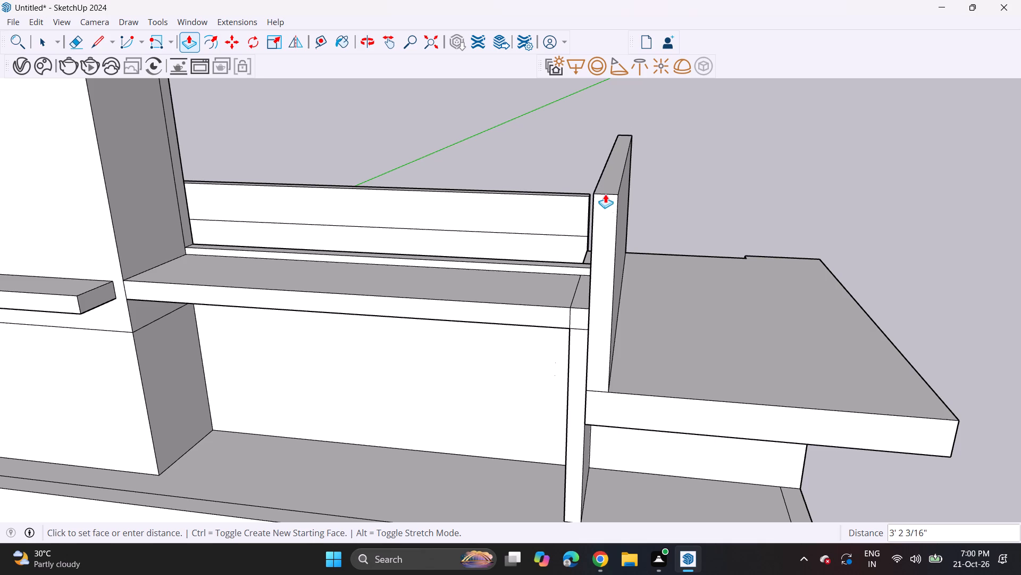
pyautogui.click(605, 208)
# Raise a separate 1' 7 1/4" band on top of the upright wall.
pyautogui.click(605, 199)
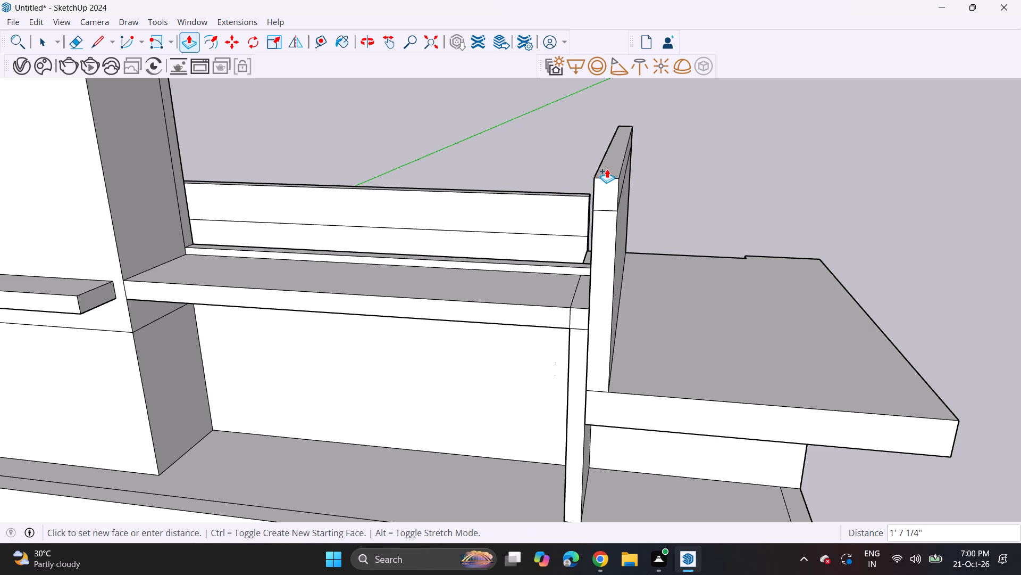
pyautogui.click(607, 177)
# Extend the band's outer side face about 17' 4 15/16" to align with the lower roof slab's outer edge, forming an upper slab.
pyautogui.moveTo(617, 191); pyautogui.dragTo(585, 162, button='middle')
pyautogui.click(595, 174)
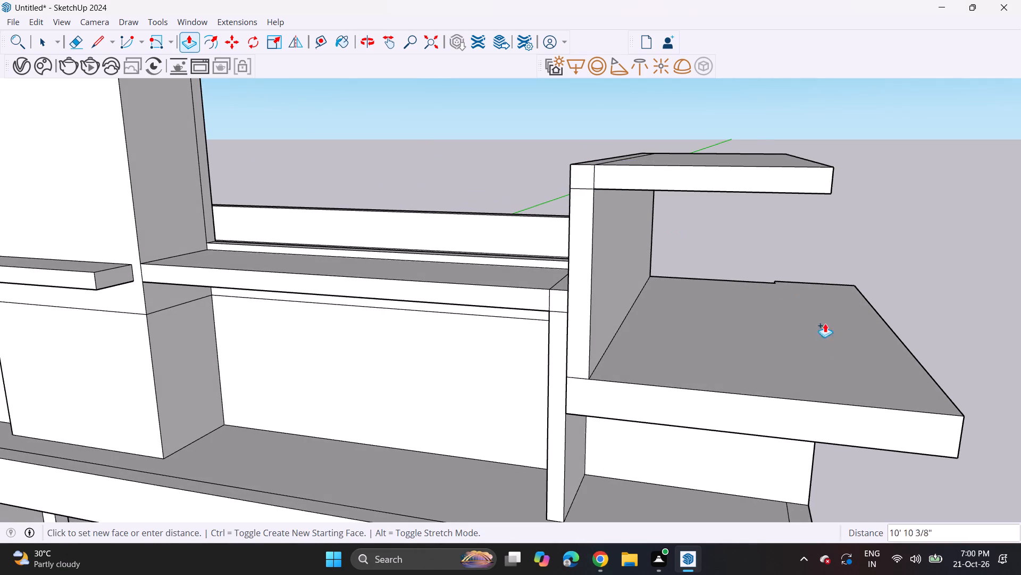
pyautogui.click(959, 414)
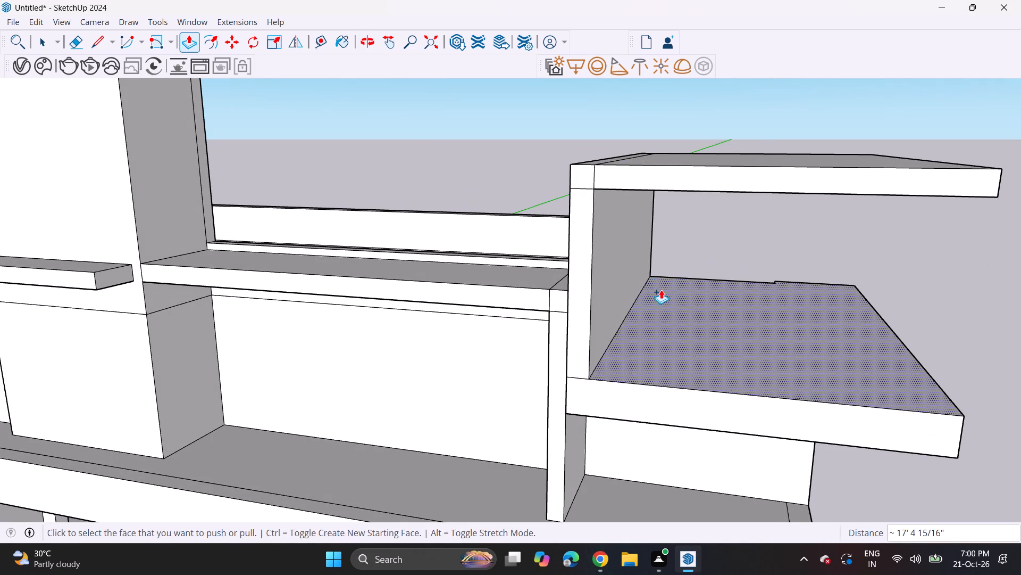
# Draw a line about 17' 4 15/16" long across the lower slab's top, from the upright wall to the outer edge.
pyautogui.moveTo(661, 290); pyautogui.dragTo(529, 280, button='middle')
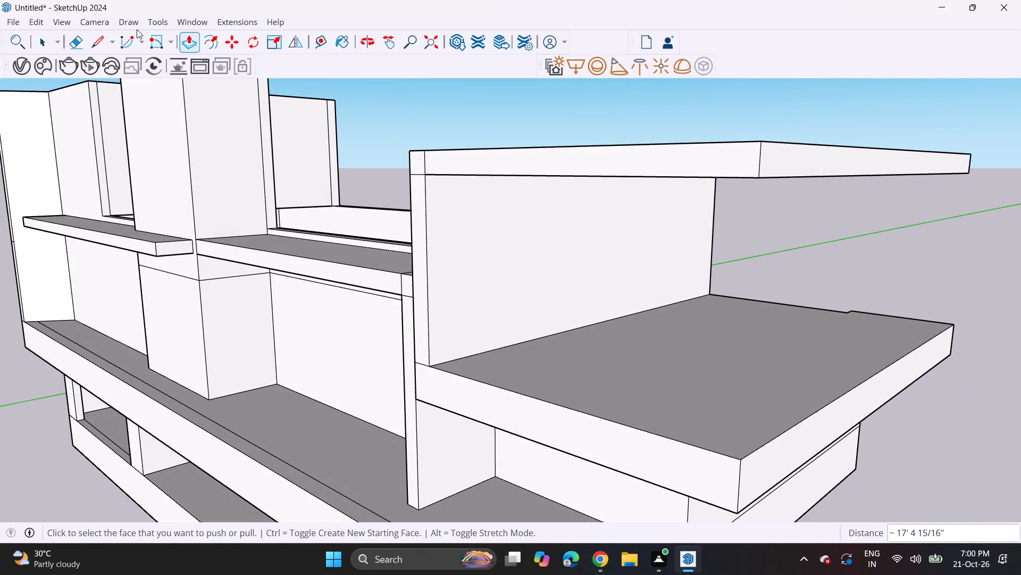
pyautogui.moveTo(96, 46); pyautogui.dragTo(101, 51)
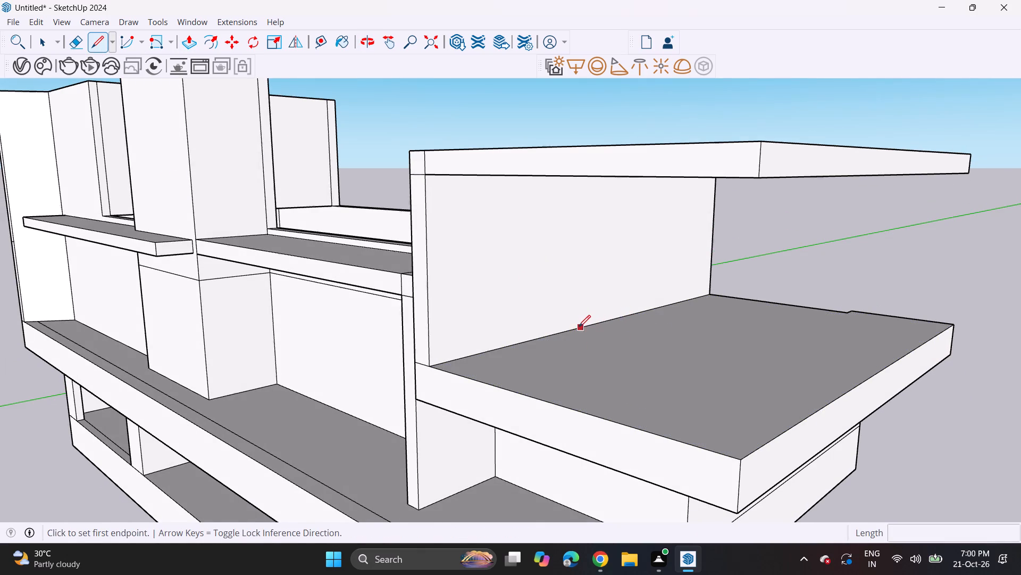
pyautogui.click(571, 330)
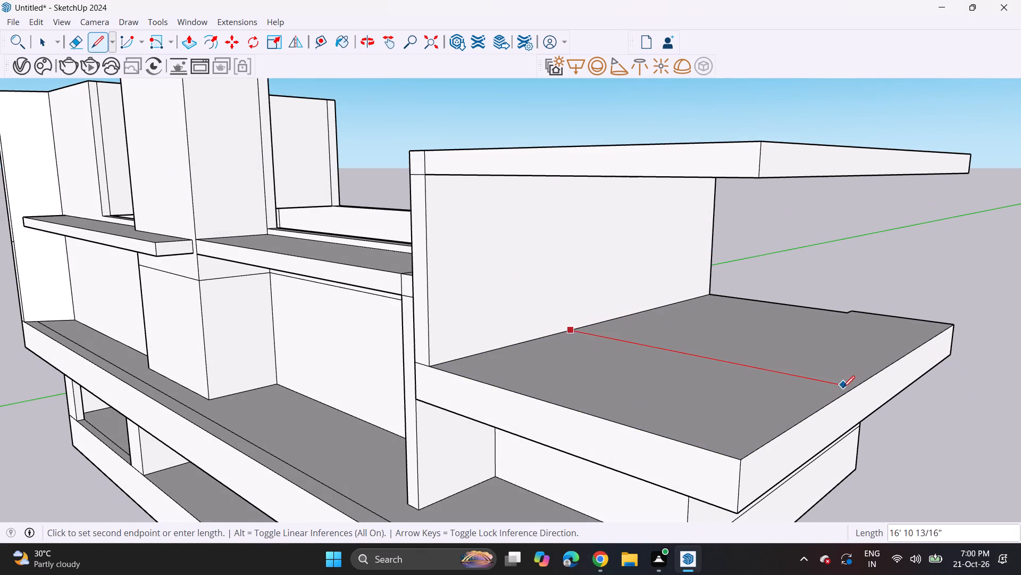
pyautogui.click(848, 389)
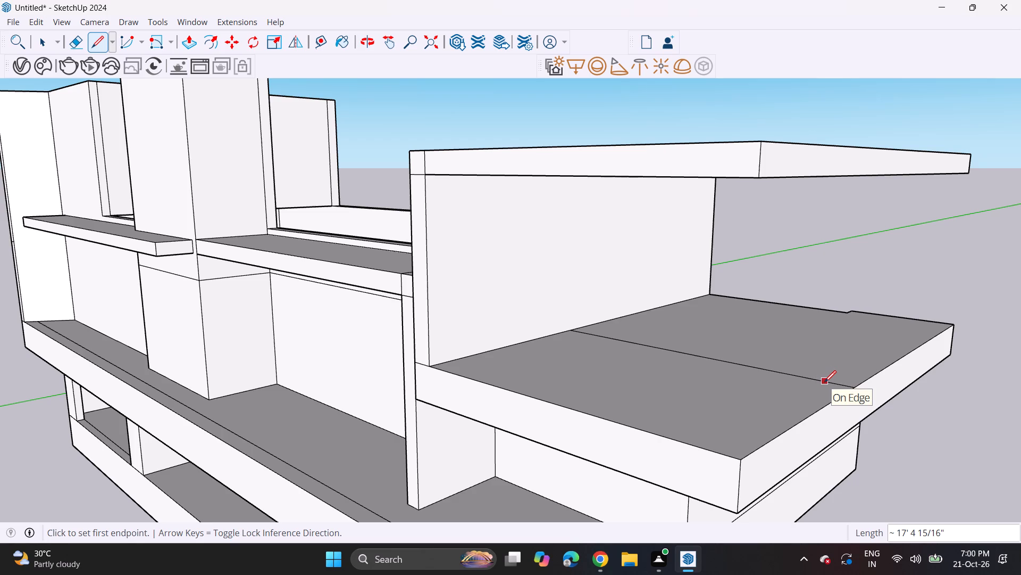
# Draw a line about 19' 5" long from near the cross line's outer end to the slab's rear edge, parallel to the outer edge.
pyautogui.click(824, 382)
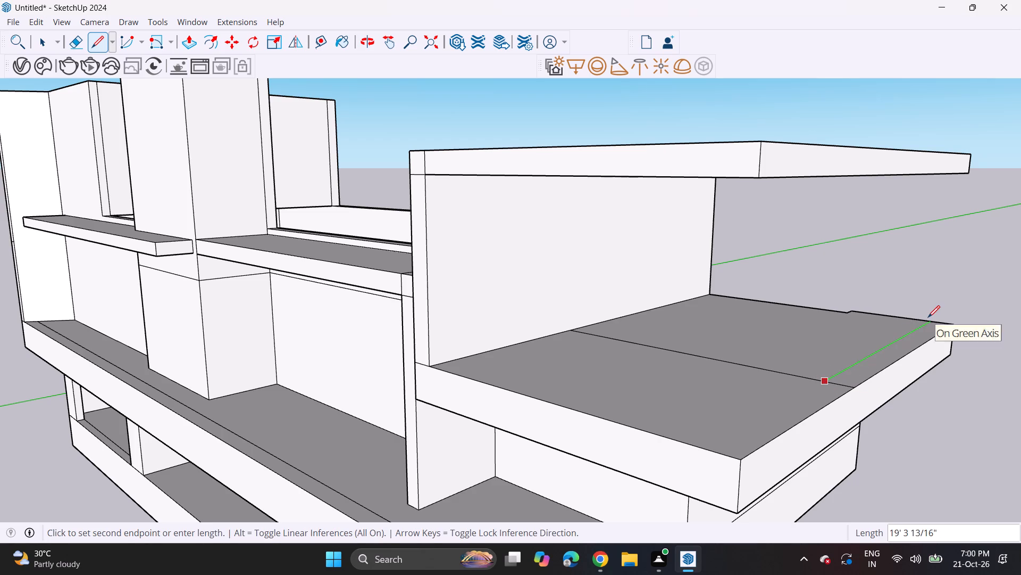
pyautogui.click(928, 317)
# Extend the outer parallel line slightly forward past the cross line and close it to the slab's outer edge with a 1' 4 13/16" line.
pyautogui.click(824, 379)
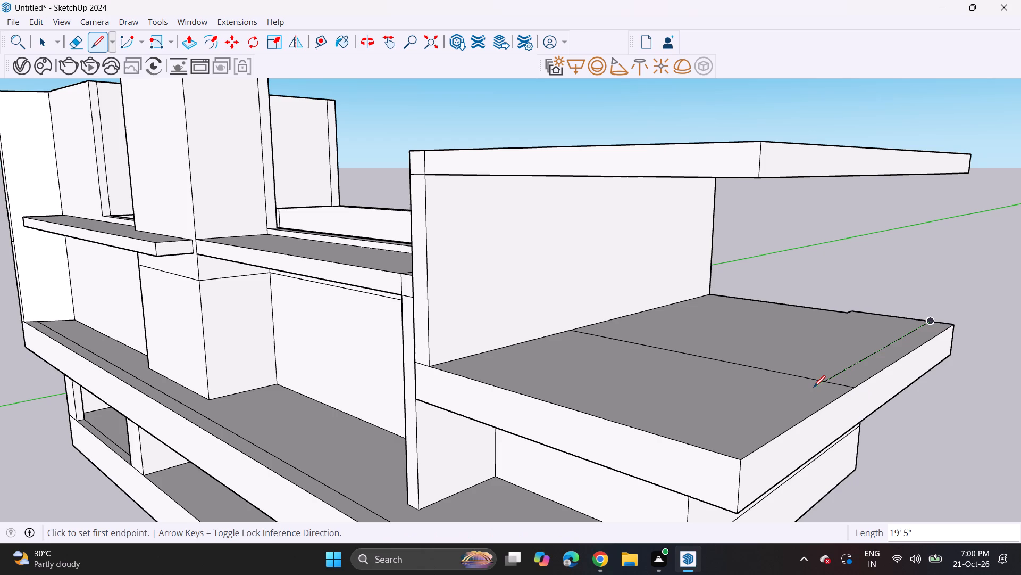
pyautogui.click(810, 390)
pyautogui.click(830, 379)
pyautogui.click(813, 389)
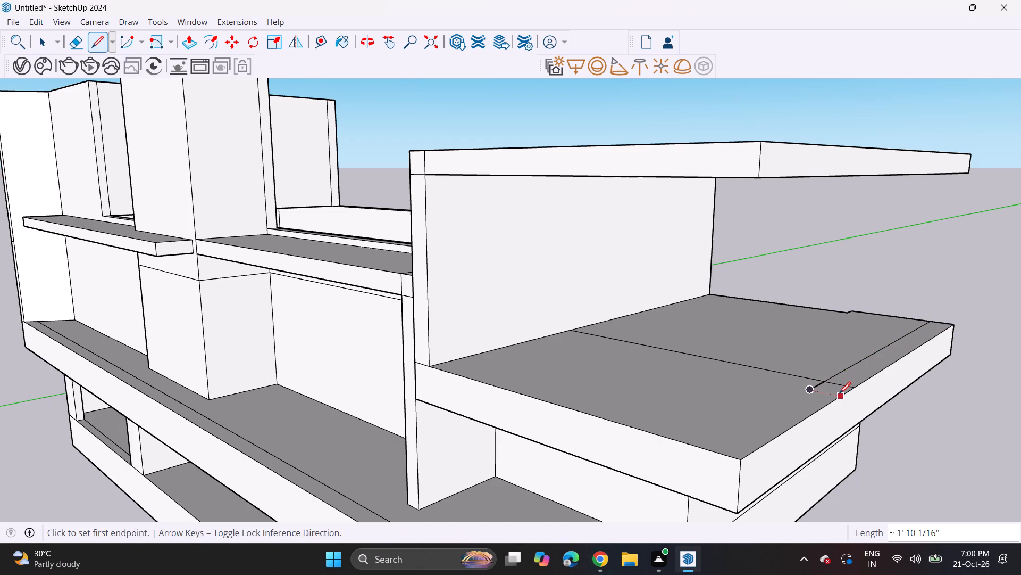
pyautogui.click(838, 399)
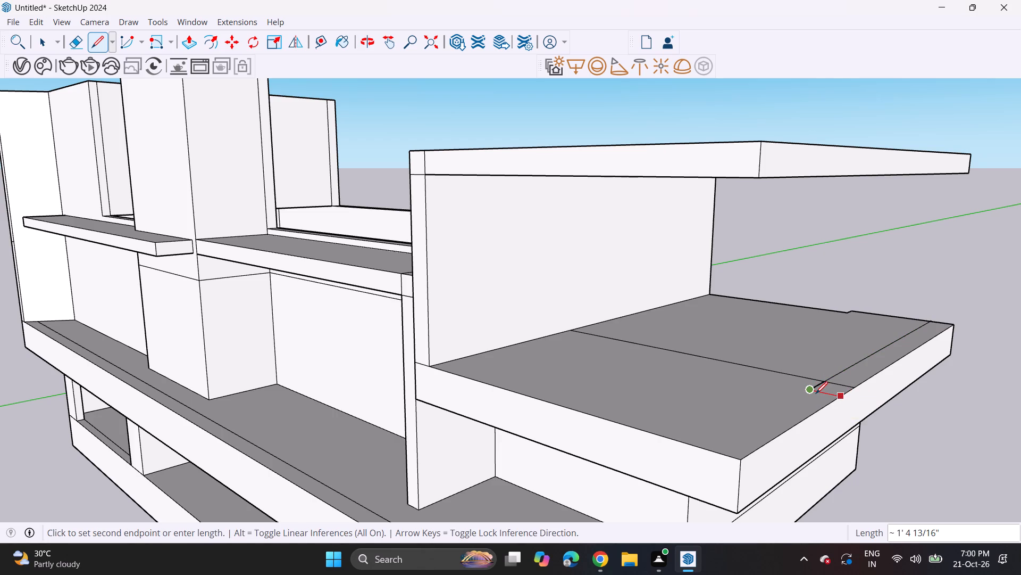
pyautogui.click(815, 393)
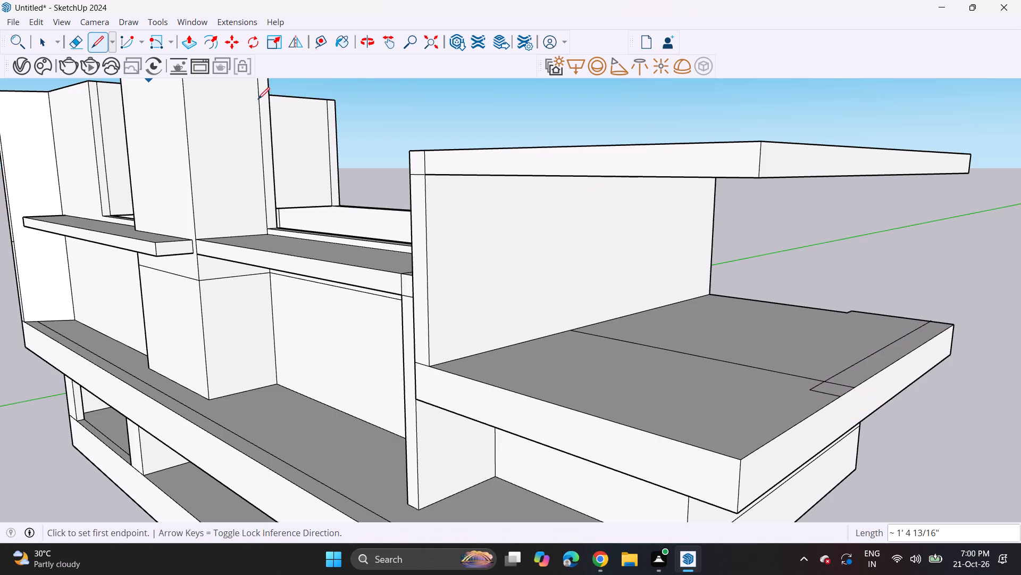
# Draw a second cross line about 17' 4 15/16" long just behind the first, from the upright wall to the outer edge.
pyautogui.click(584, 326)
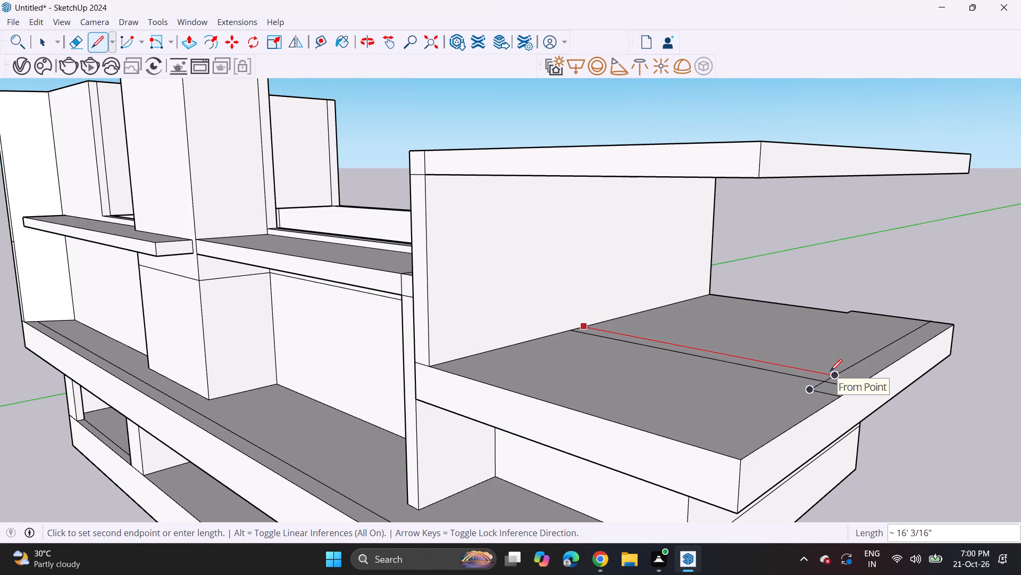
pyautogui.click(863, 384)
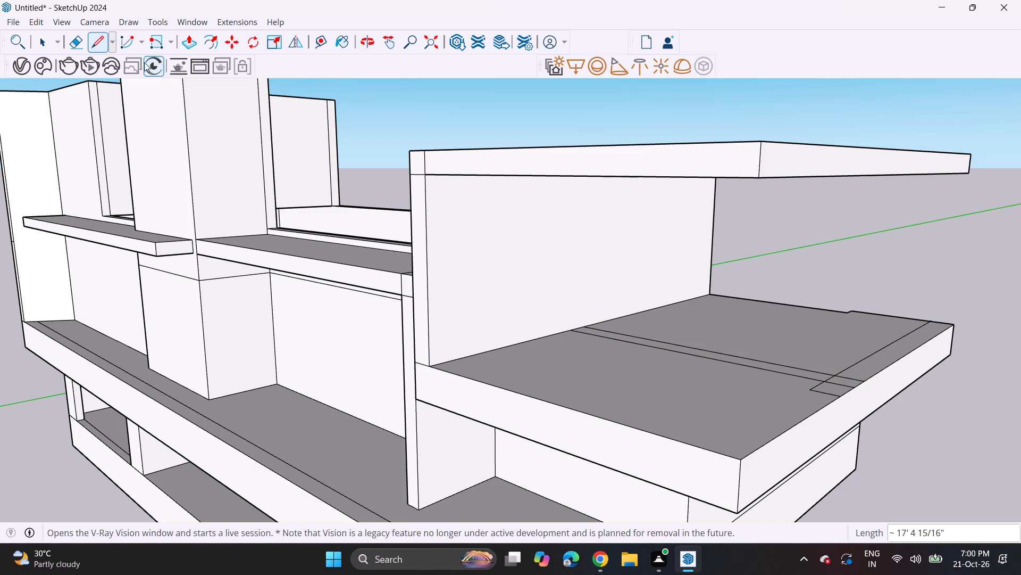
# Erase the overlapping segments where the cross lines meet the outer strip, leaving one continuous L-shaped wall outline.
pyautogui.click(76, 41)
pyautogui.scroll(4, 798, 337)
pyautogui.scroll(5, 851, 382)
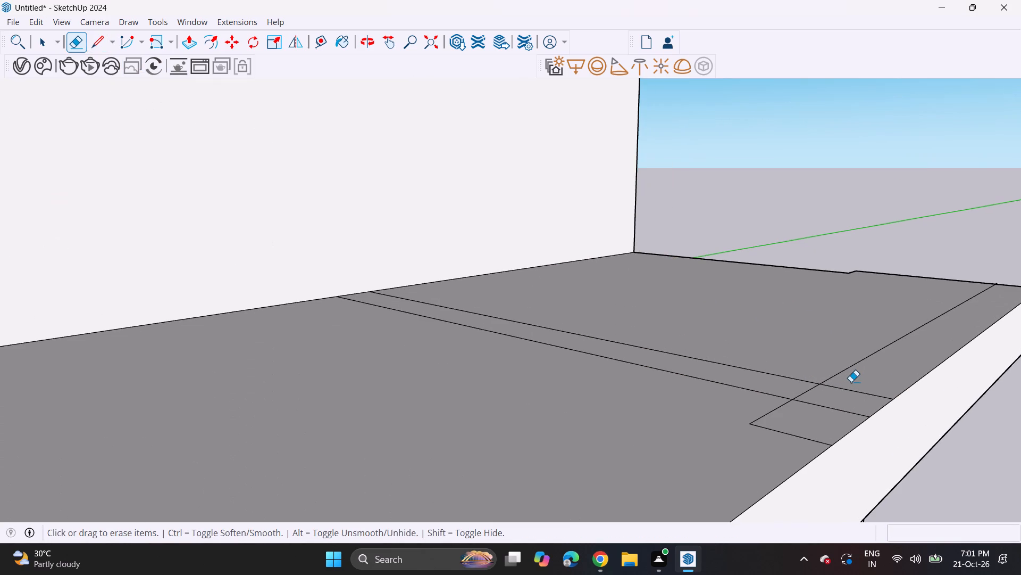
pyautogui.click(850, 392)
pyautogui.click(800, 389)
pyautogui.moveTo(802, 391); pyautogui.dragTo(809, 396)
pyautogui.moveTo(816, 398); pyautogui.dragTo(817, 415)
pyautogui.scroll(-5, 805, 393)
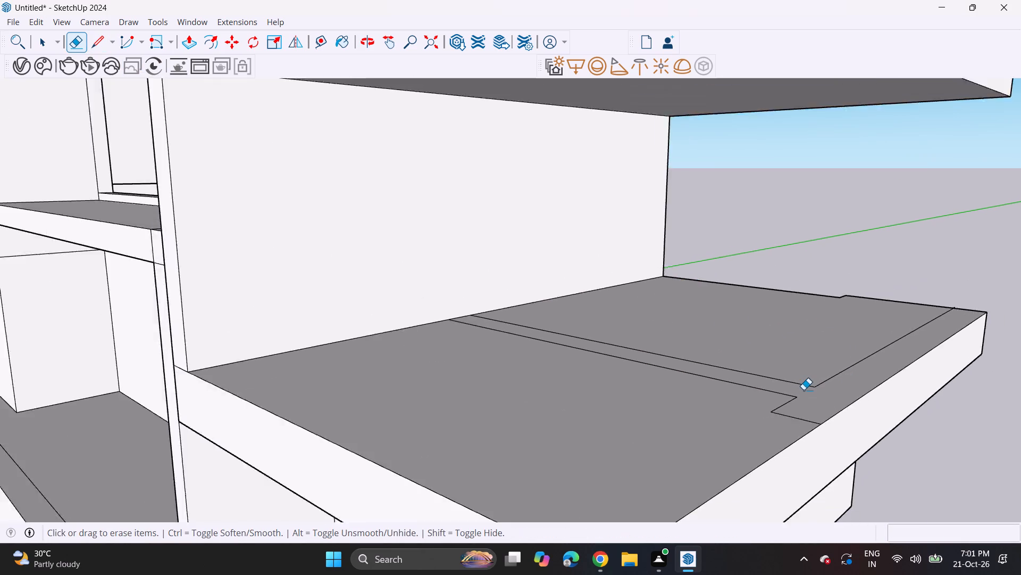
pyautogui.scroll(-6, 804, 390)
# Raise the L-shaped wall outline 9' 11 7/16" to the upper slab's underside, forming the rear and outer side walls.
pyautogui.click(189, 48)
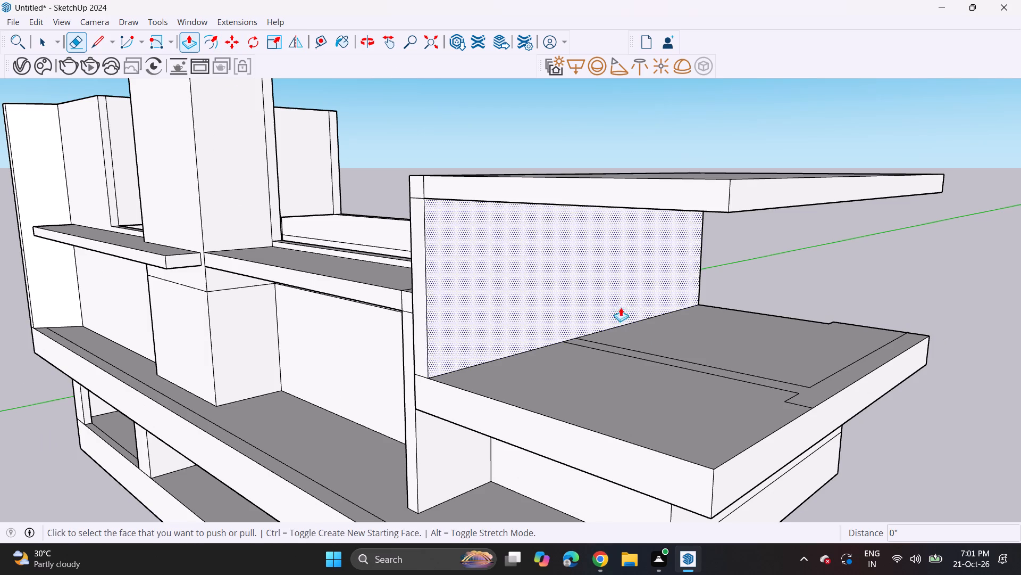
pyautogui.click(805, 393)
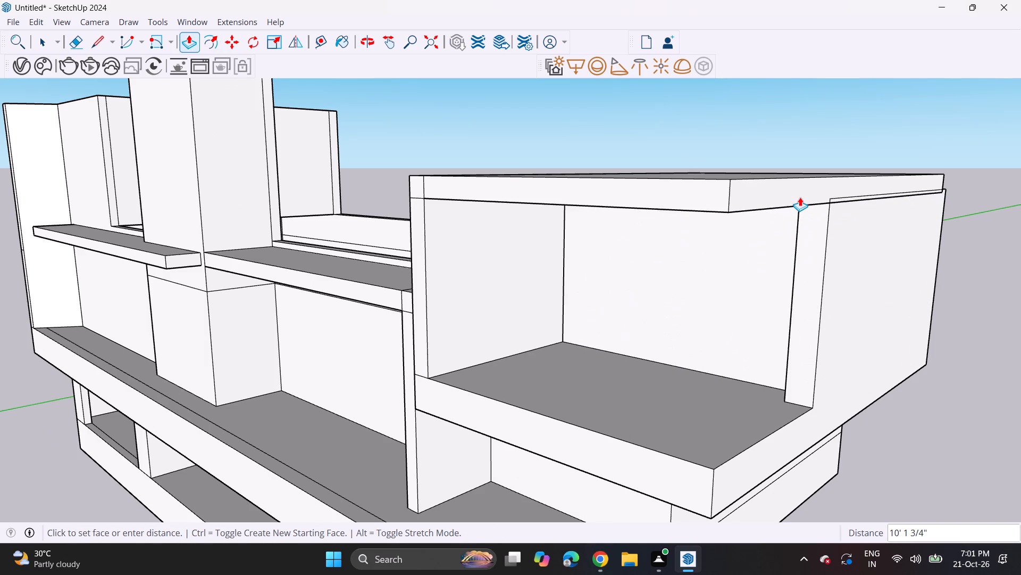
pyautogui.click(798, 209)
pyautogui.moveTo(713, 348); pyautogui.dragTo(851, 325, button='middle')
pyautogui.scroll(-3, 820, 292)
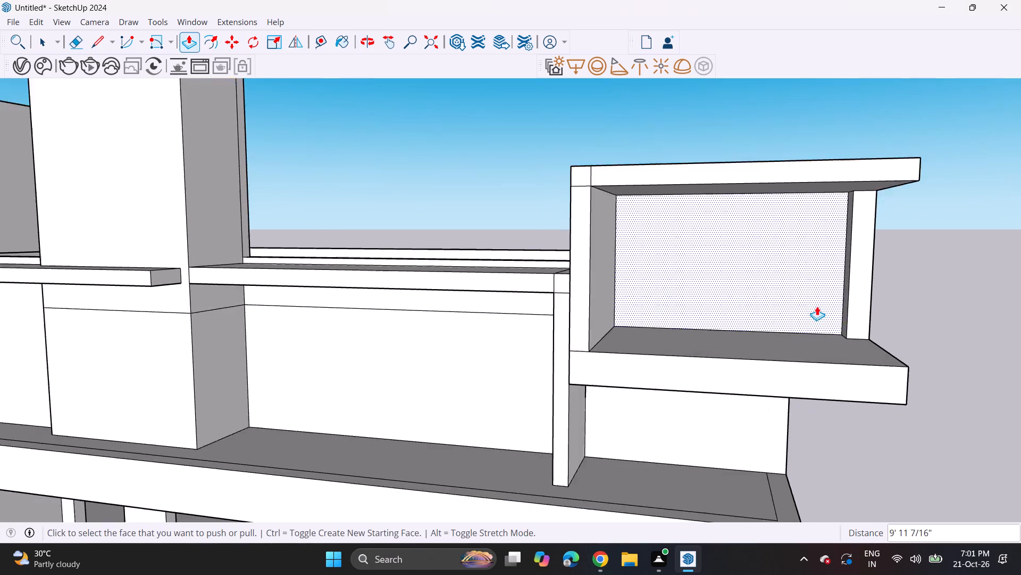
# Raise a thin new strip on top of the middle bay's long rear wall, keeping the original top edge as a dividing line.
pyautogui.moveTo(694, 371); pyautogui.dragTo(747, 343, button='middle')
pyautogui.scroll(-6, 746, 338)
pyautogui.moveTo(703, 346); pyautogui.dragTo(716, 317, button='middle')
pyautogui.scroll(-3, 711, 313)
pyautogui.keyDown('shift'); pyautogui.moveTo(643, 327); pyautogui.dragTo(687, 358, button='middle'); pyautogui.keyUp('shift')
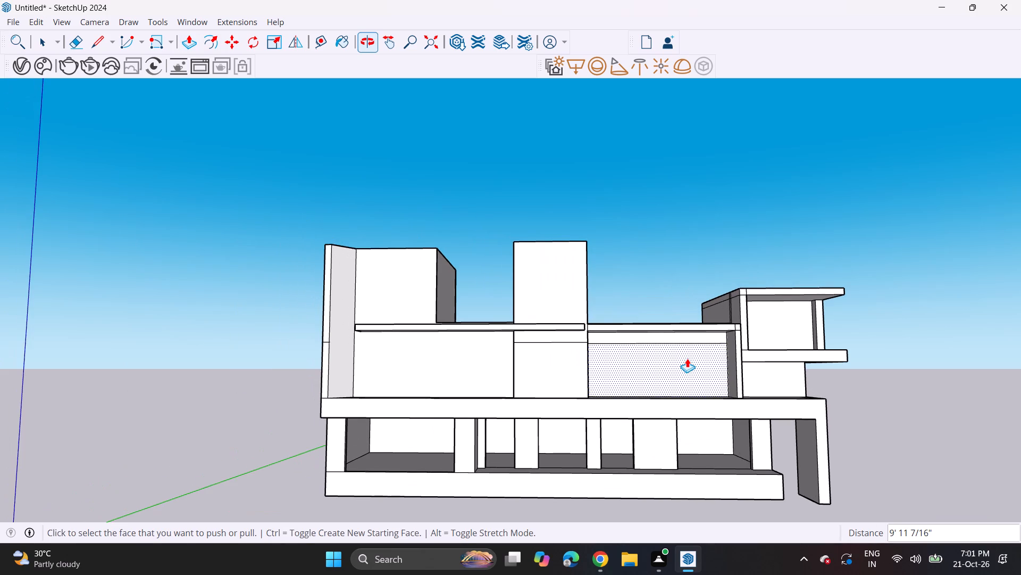
pyautogui.moveTo(687, 381); pyautogui.dragTo(688, 380, button='middle')
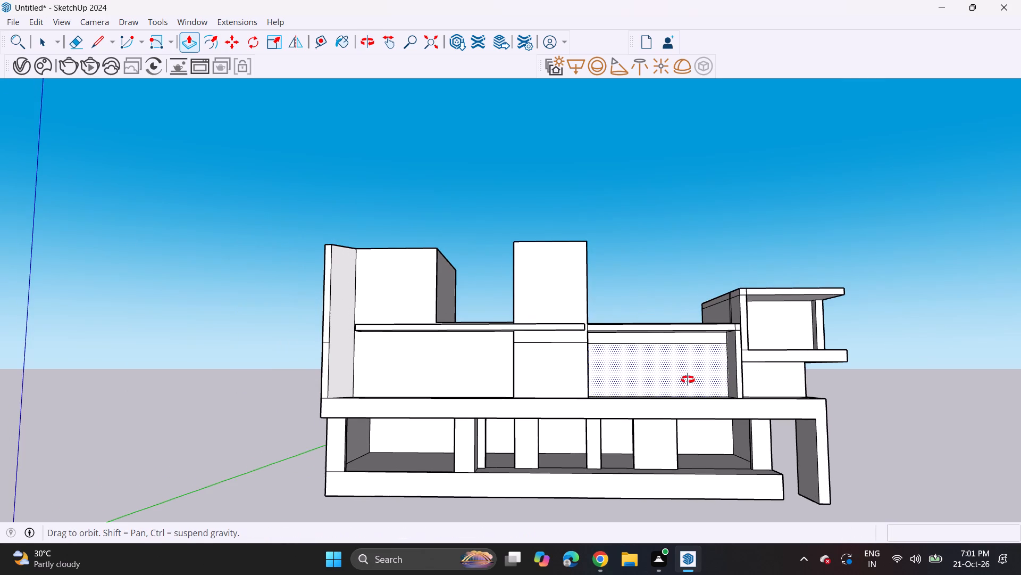
pyautogui.moveTo(688, 380); pyautogui.dragTo(688, 357, button='middle')
pyautogui.moveTo(690, 348); pyautogui.dragTo(664, 479, button='middle')
pyautogui.moveTo(672, 308); pyautogui.dragTo(578, 483, button='middle')
pyautogui.moveTo(634, 298); pyautogui.dragTo(491, 285, button='middle')
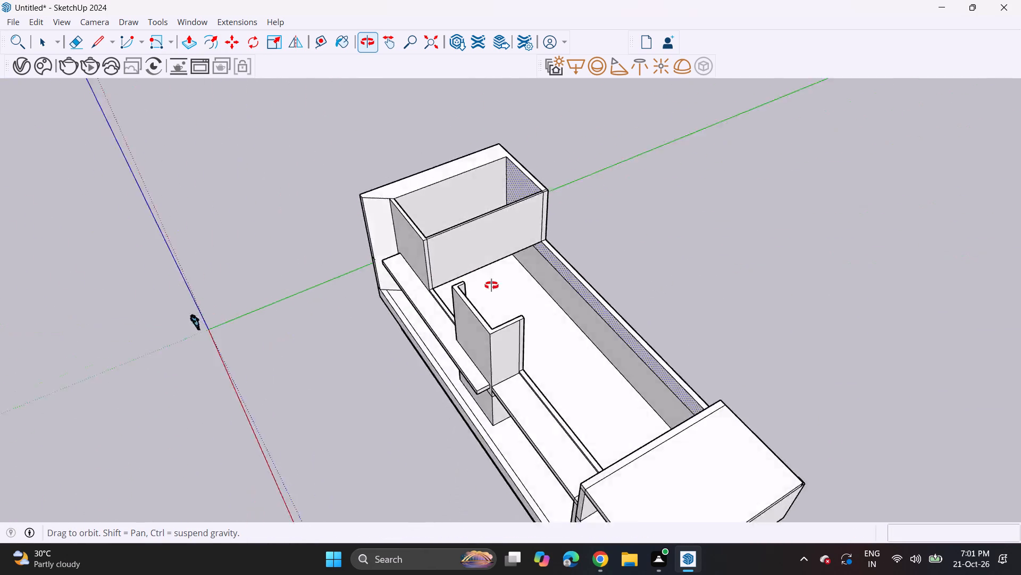
pyautogui.moveTo(491, 285); pyautogui.dragTo(634, 284, button='middle')
pyautogui.scroll(7, 720, 339)
pyautogui.moveTo(700, 328); pyautogui.dragTo(834, 240, button='middle')
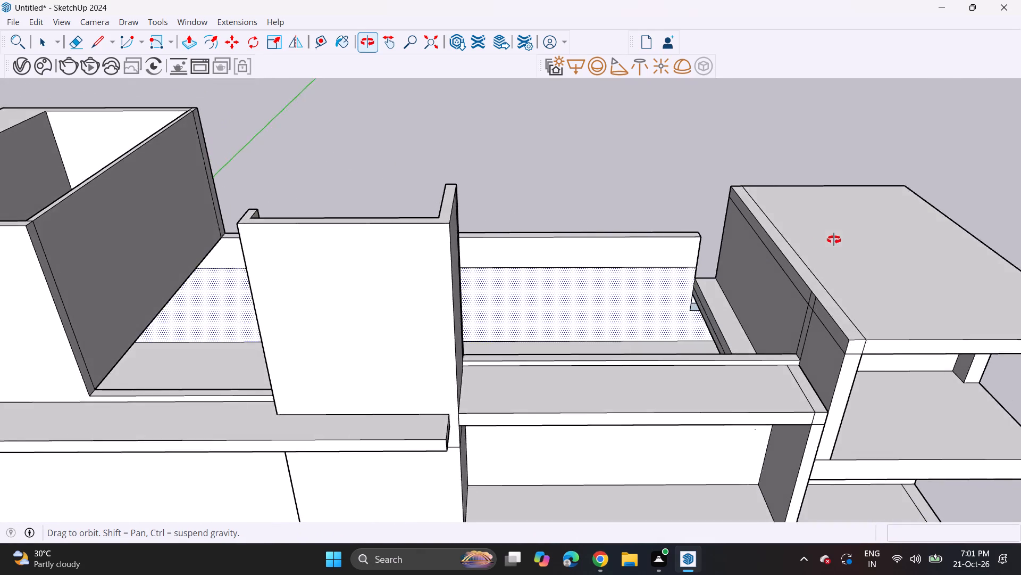
pyautogui.moveTo(834, 240); pyautogui.dragTo(724, 244, button='middle')
pyautogui.scroll(4, 726, 262)
pyautogui.click(721, 265)
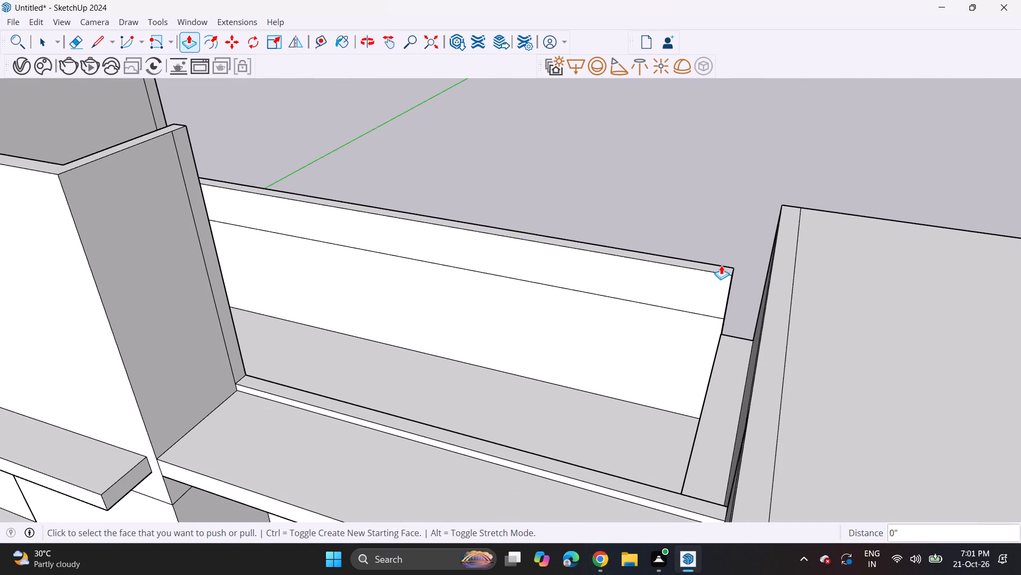
pyautogui.click(713, 268)
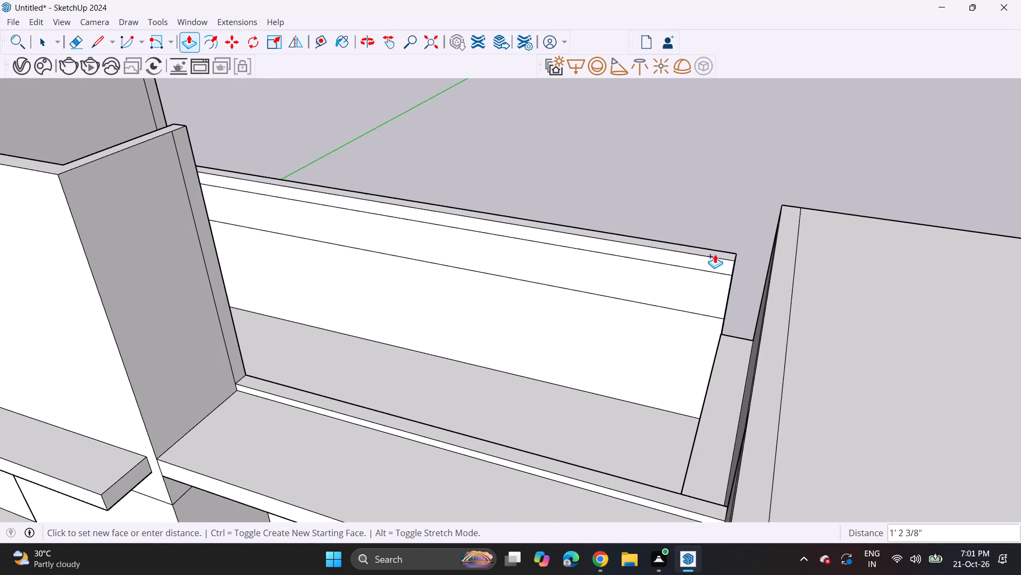
pyautogui.click(716, 262)
# Pull the raised strip's inner face forward about 23' 10 1/2" over the middle bay to form a roof slab.
pyautogui.click(712, 268)
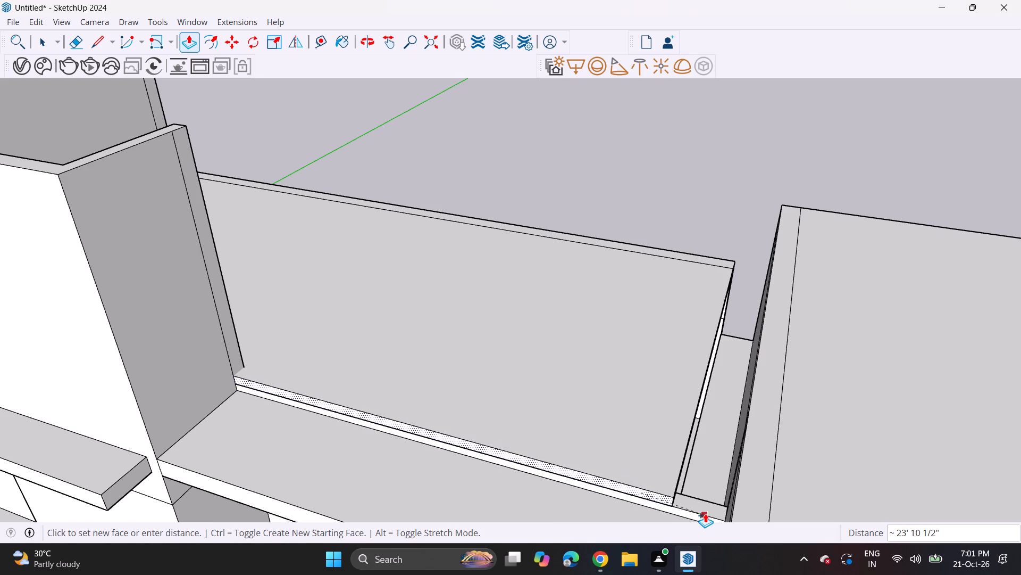
pyautogui.click(707, 512)
# Extend the roof slab's side face about 2' 4 13/16" until it meets the end block's wall.
pyautogui.moveTo(700, 442); pyautogui.dragTo(635, 420, button='middle')
pyautogui.scroll(2, 581, 457)
pyautogui.moveTo(525, 466); pyautogui.dragTo(599, 537, button='middle')
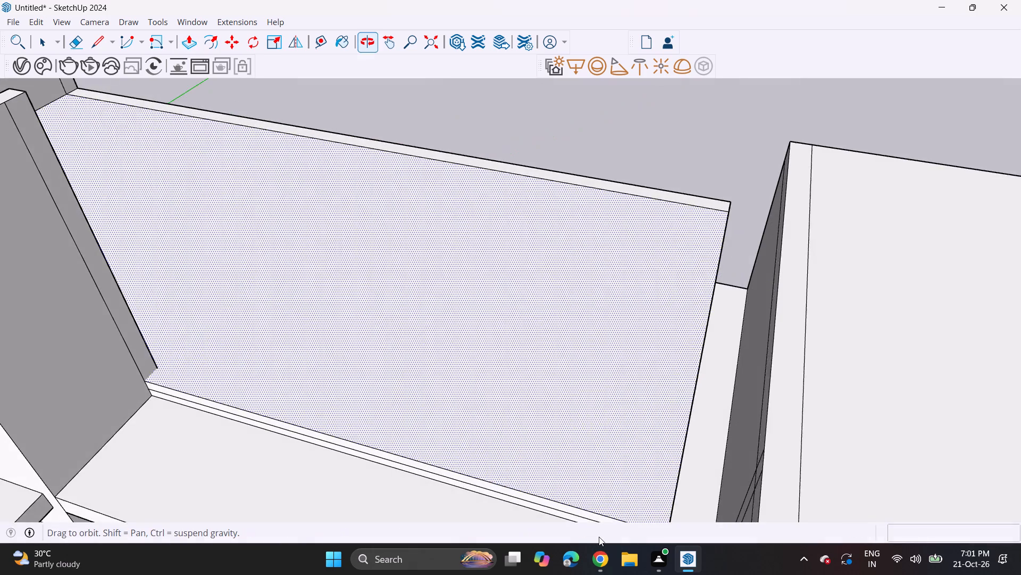
pyautogui.scroll(3, 674, 511)
pyautogui.moveTo(701, 381); pyautogui.dragTo(629, 383, button='middle')
pyautogui.scroll(2, 701, 381)
pyautogui.scroll(3, 607, 384)
pyautogui.click(596, 371)
pyautogui.scroll(-9, 725, 437)
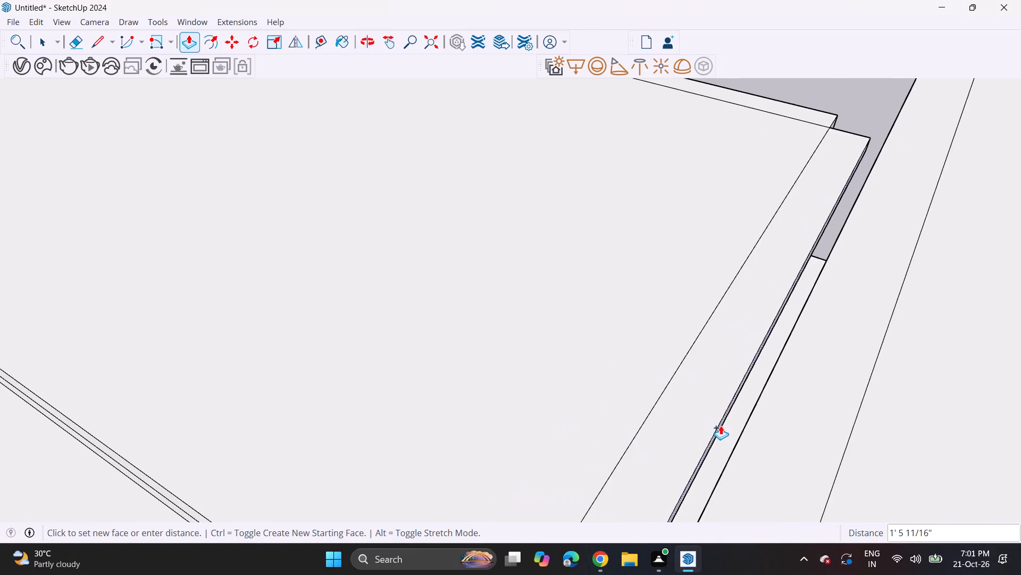
pyautogui.moveTo(725, 422); pyautogui.dragTo(806, 390, button='middle')
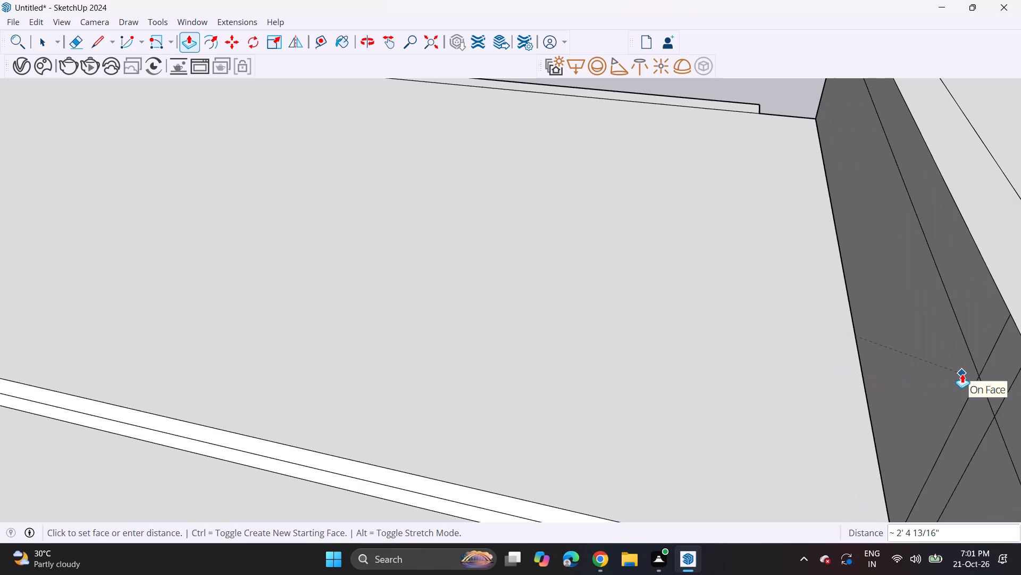
pyautogui.click(962, 374)
# Extend the short end of the rear wall's top strip to the end block, filling the notch beside the roof slab.
pyautogui.scroll(-8, 766, 346)
pyautogui.moveTo(736, 107); pyautogui.dragTo(517, 245, button='middle')
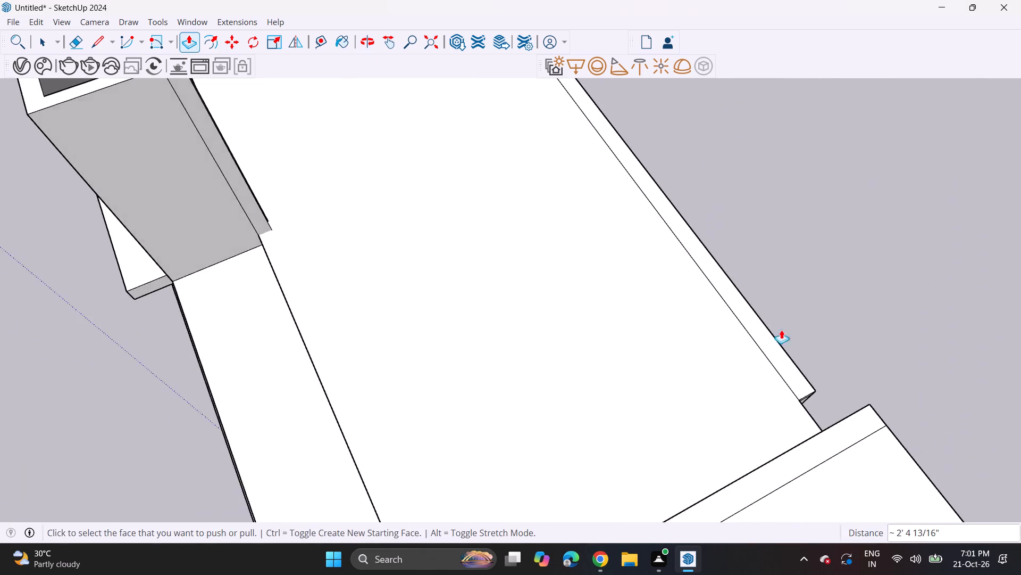
pyautogui.moveTo(775, 336); pyautogui.dragTo(496, 118, button='middle')
pyautogui.doubleClick(505, 264)
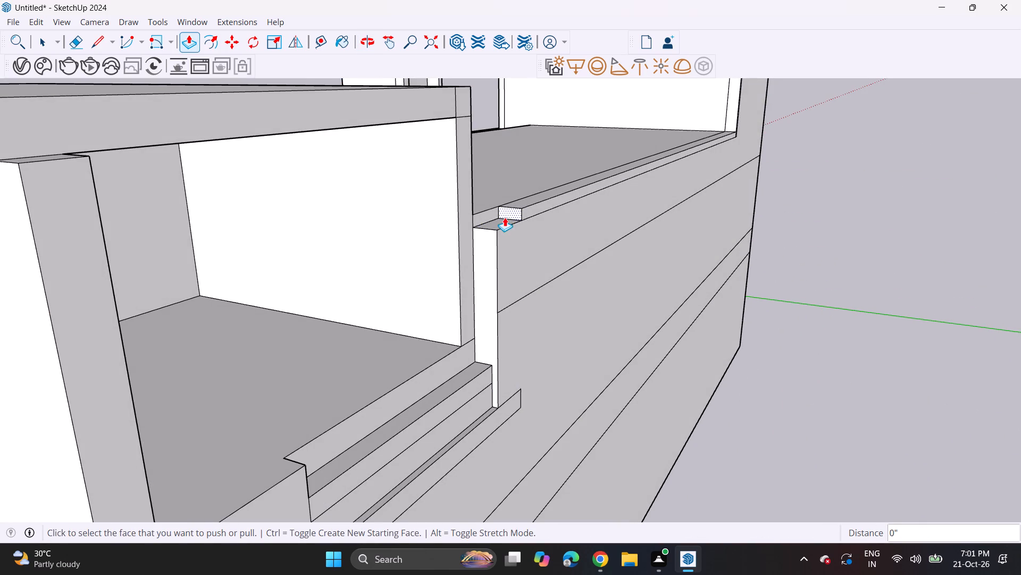
pyautogui.doubleClick(508, 215)
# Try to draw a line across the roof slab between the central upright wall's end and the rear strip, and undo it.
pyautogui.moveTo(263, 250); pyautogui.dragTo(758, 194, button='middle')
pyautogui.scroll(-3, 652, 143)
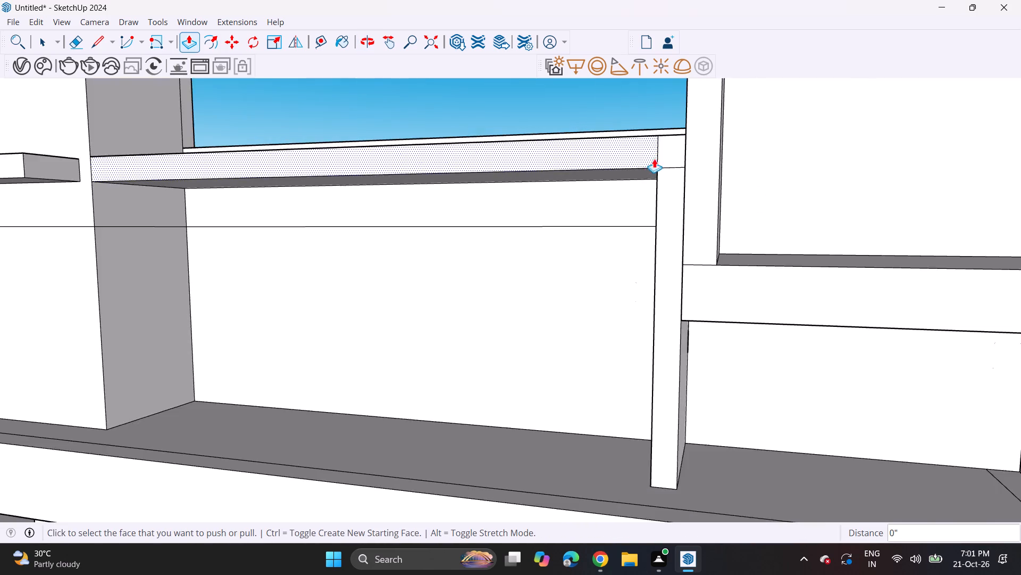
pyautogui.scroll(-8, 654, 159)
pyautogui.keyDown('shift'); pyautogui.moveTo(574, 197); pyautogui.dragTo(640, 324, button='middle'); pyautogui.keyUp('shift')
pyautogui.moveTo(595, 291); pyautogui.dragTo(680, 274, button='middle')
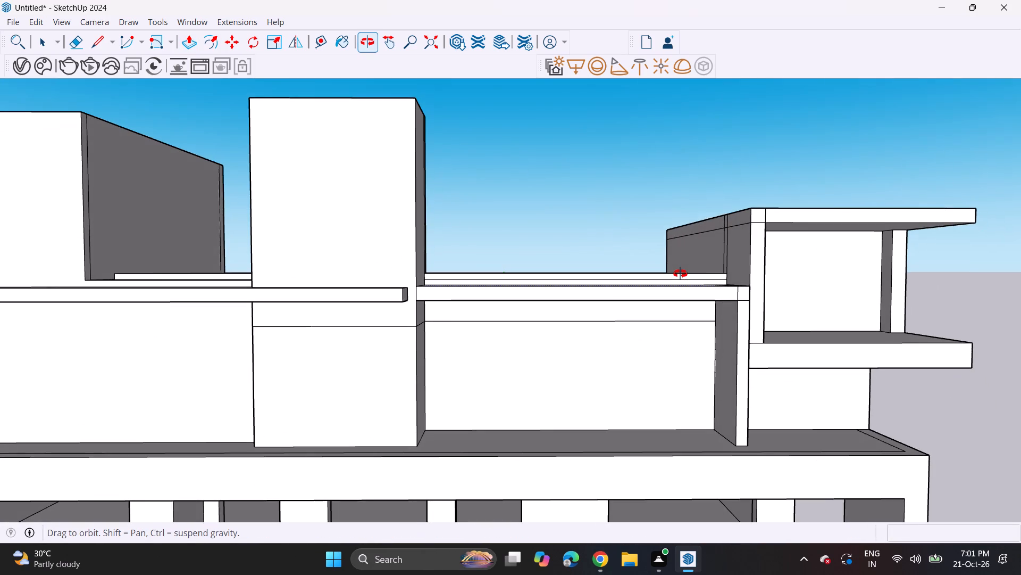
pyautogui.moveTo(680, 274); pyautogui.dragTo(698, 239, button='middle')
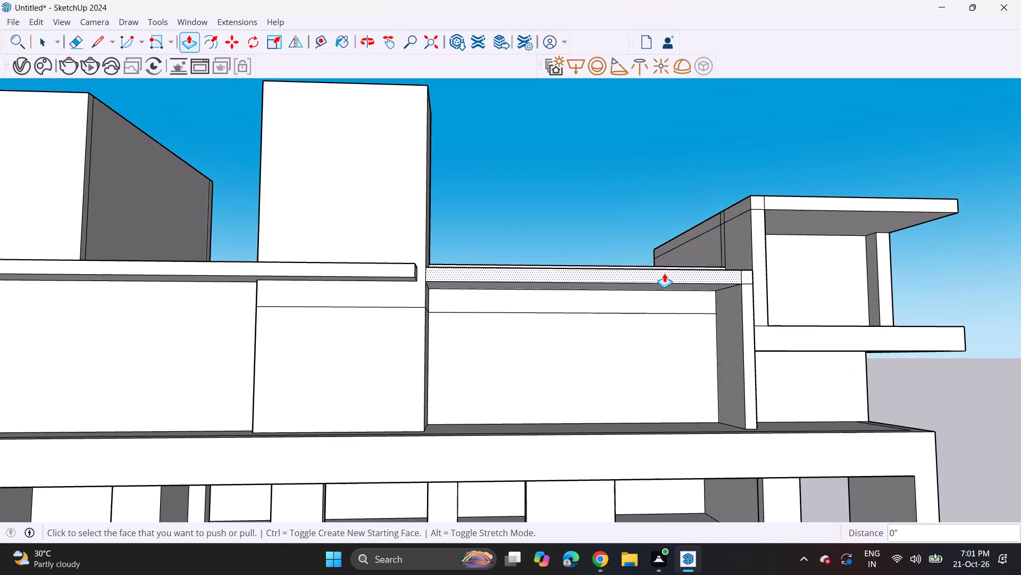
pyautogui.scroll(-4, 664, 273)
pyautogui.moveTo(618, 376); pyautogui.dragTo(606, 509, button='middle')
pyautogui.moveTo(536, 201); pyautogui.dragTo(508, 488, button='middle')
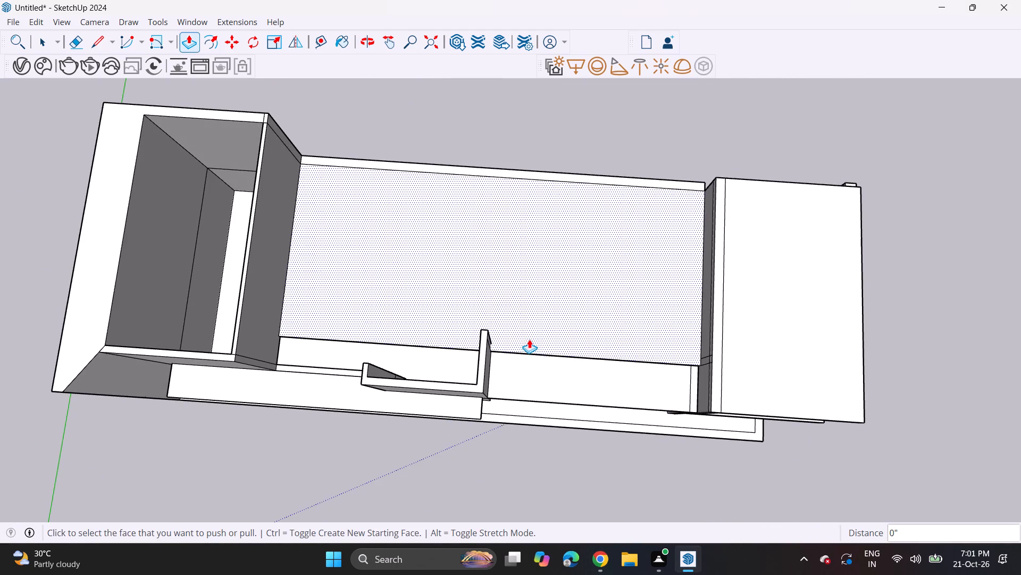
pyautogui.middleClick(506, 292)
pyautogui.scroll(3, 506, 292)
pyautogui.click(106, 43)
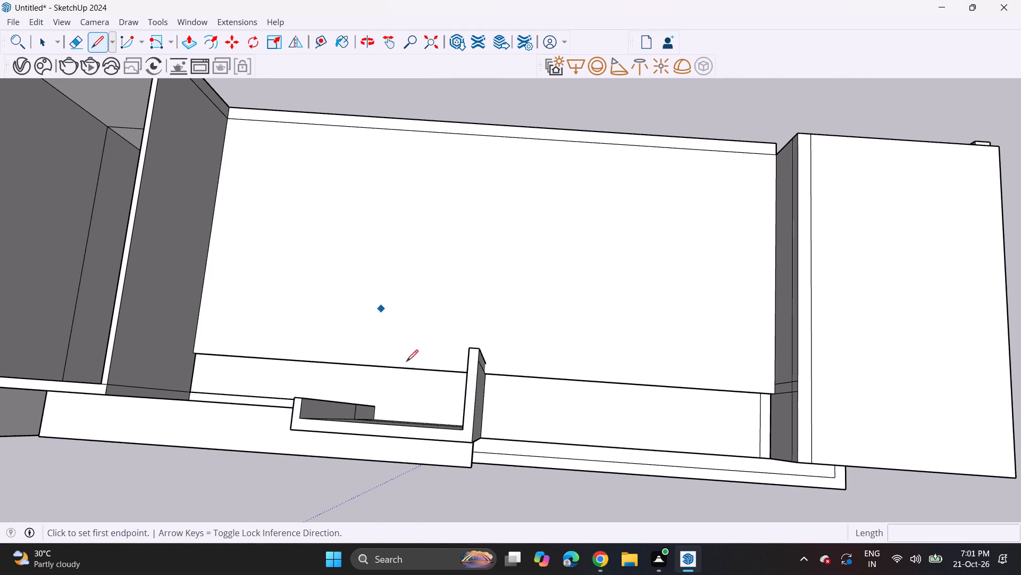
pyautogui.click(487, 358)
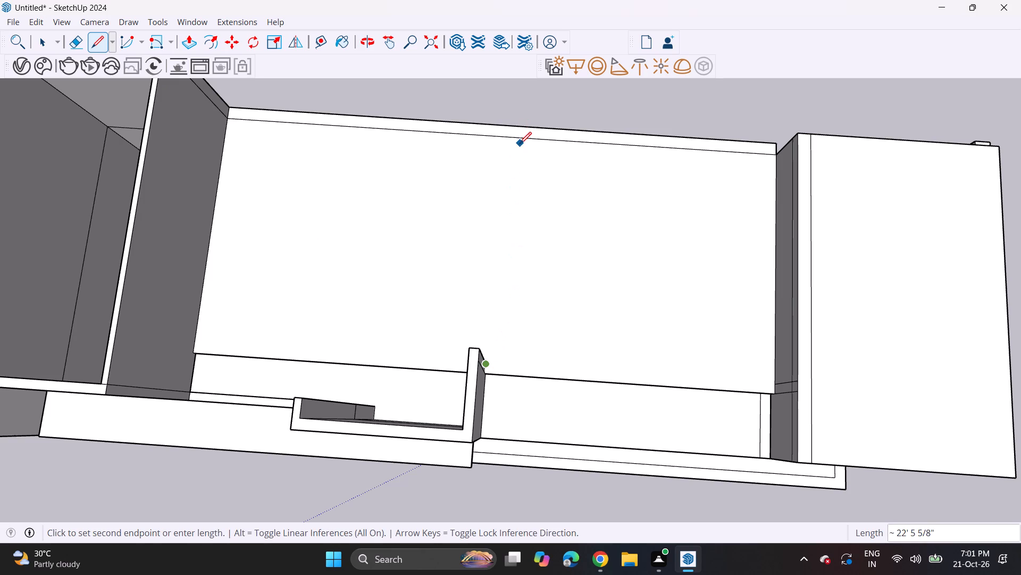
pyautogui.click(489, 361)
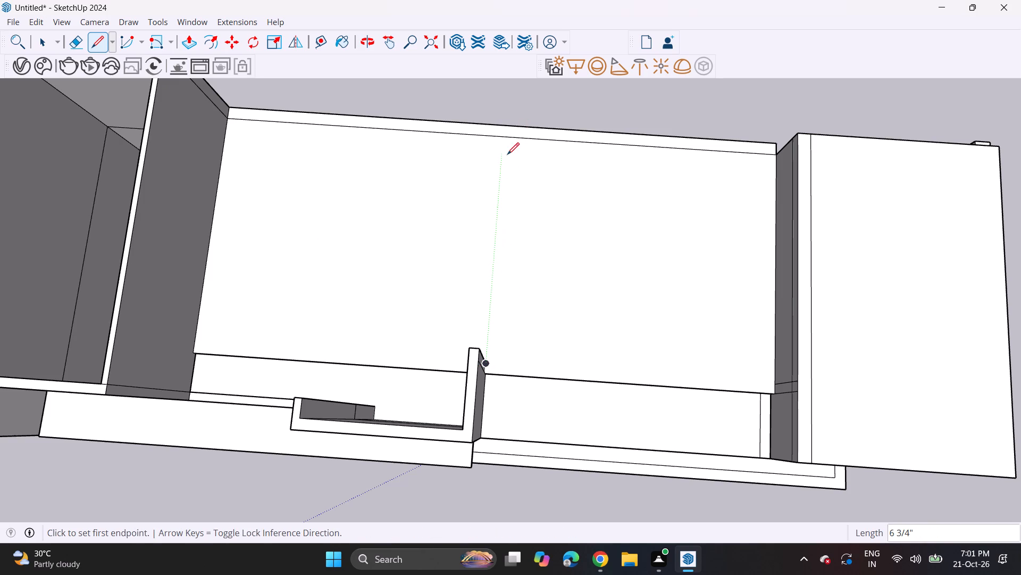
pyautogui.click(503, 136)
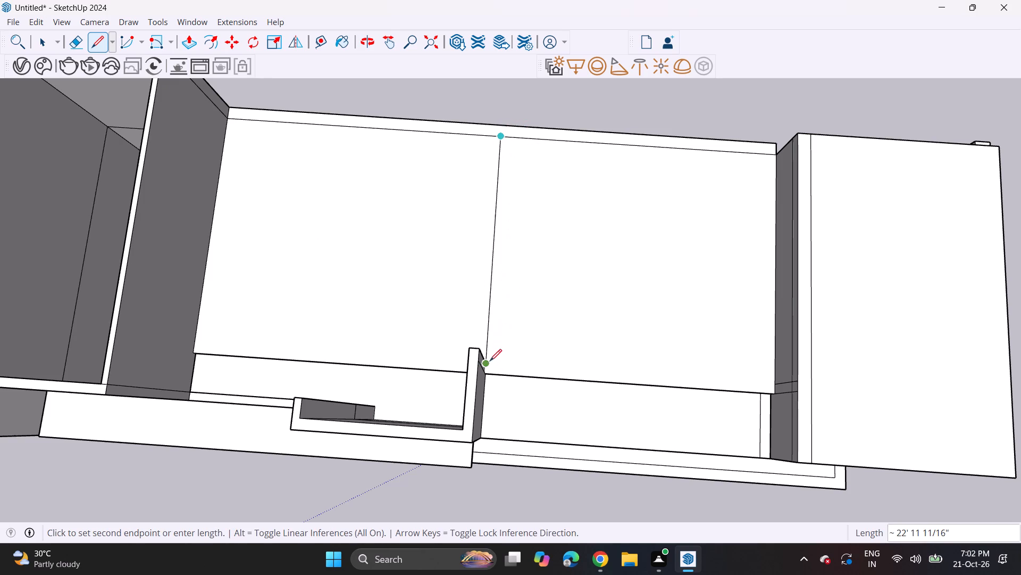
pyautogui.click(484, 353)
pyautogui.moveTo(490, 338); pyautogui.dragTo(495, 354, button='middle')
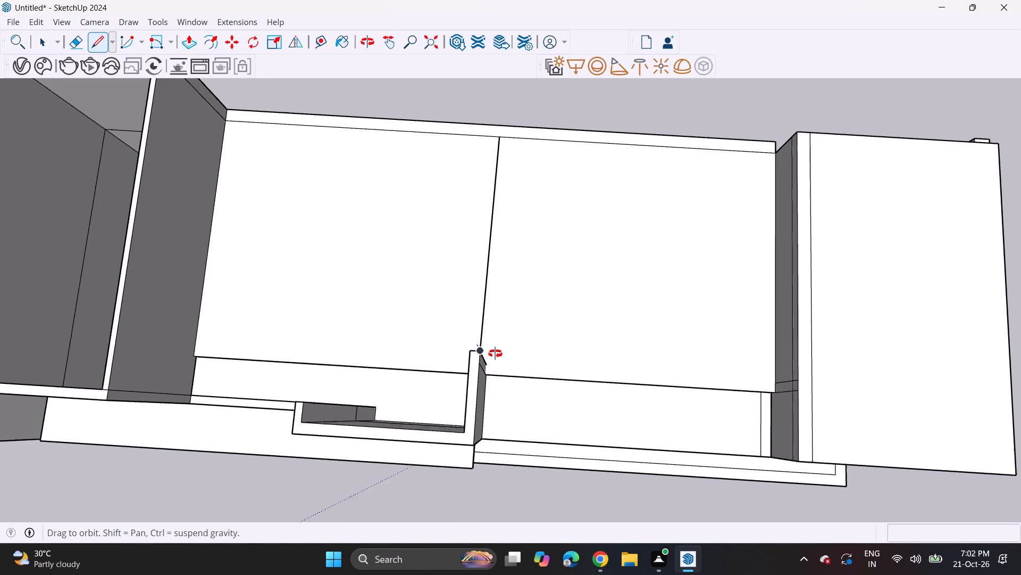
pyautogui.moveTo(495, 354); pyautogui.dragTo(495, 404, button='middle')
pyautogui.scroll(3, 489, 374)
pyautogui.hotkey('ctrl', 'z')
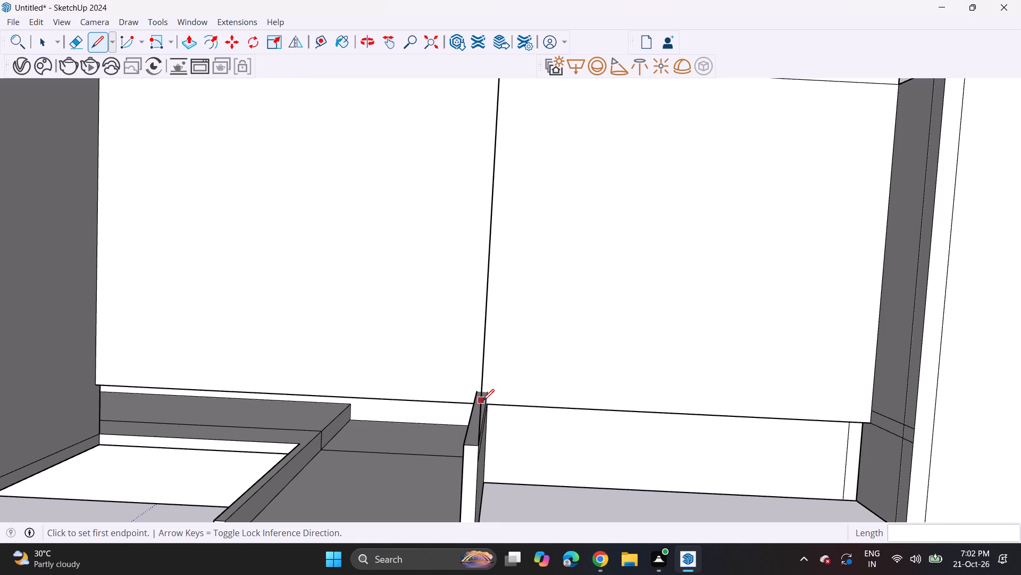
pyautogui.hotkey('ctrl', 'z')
# Draw two parallel lines 6" apart across the roof slab, running between the central upright wall and the rear strip.
pyautogui.click(490, 390)
pyautogui.scroll(-4, 490, 289)
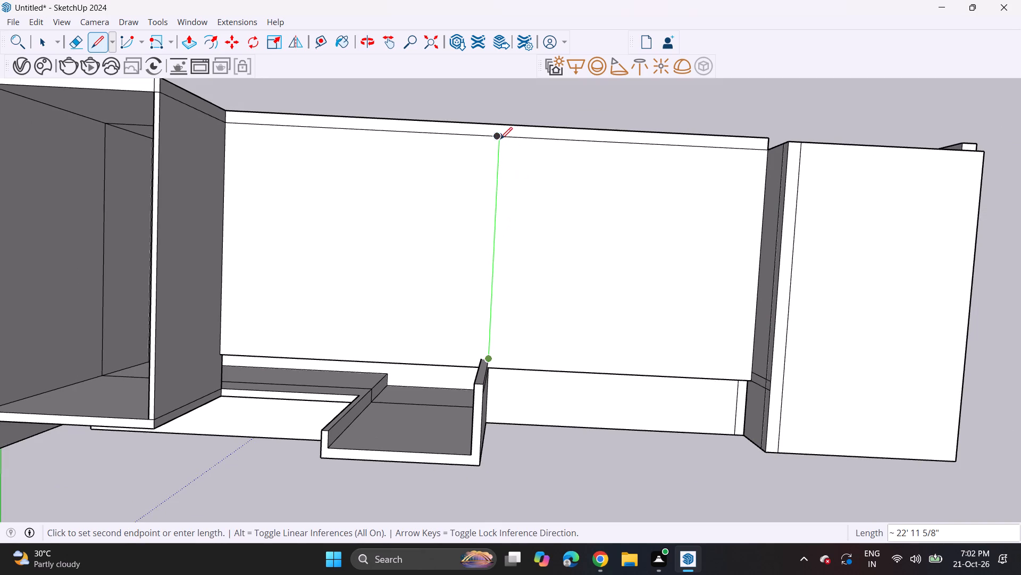
pyautogui.click(499, 136)
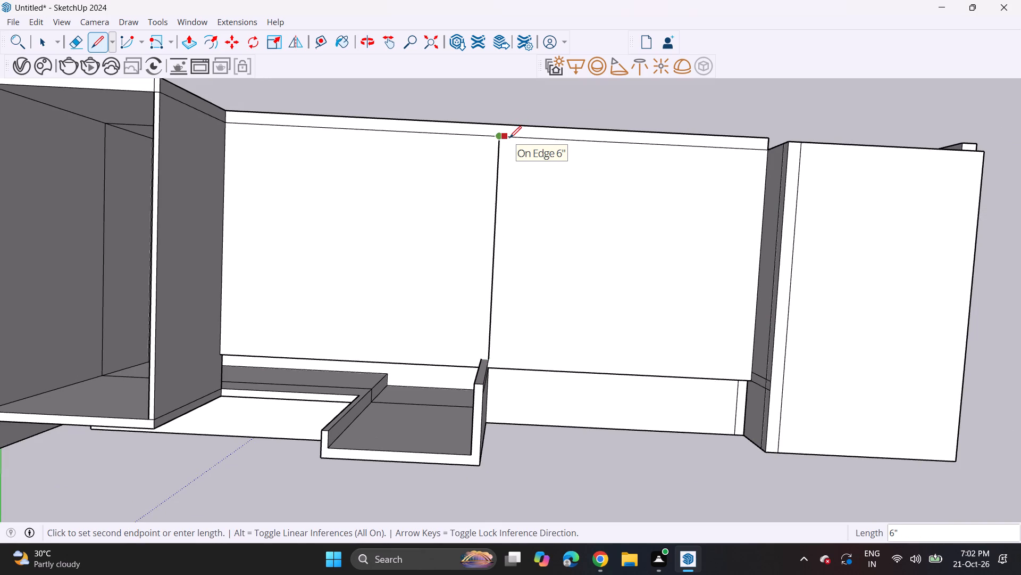
pyautogui.scroll(3, 509, 138)
pyautogui.click(509, 138)
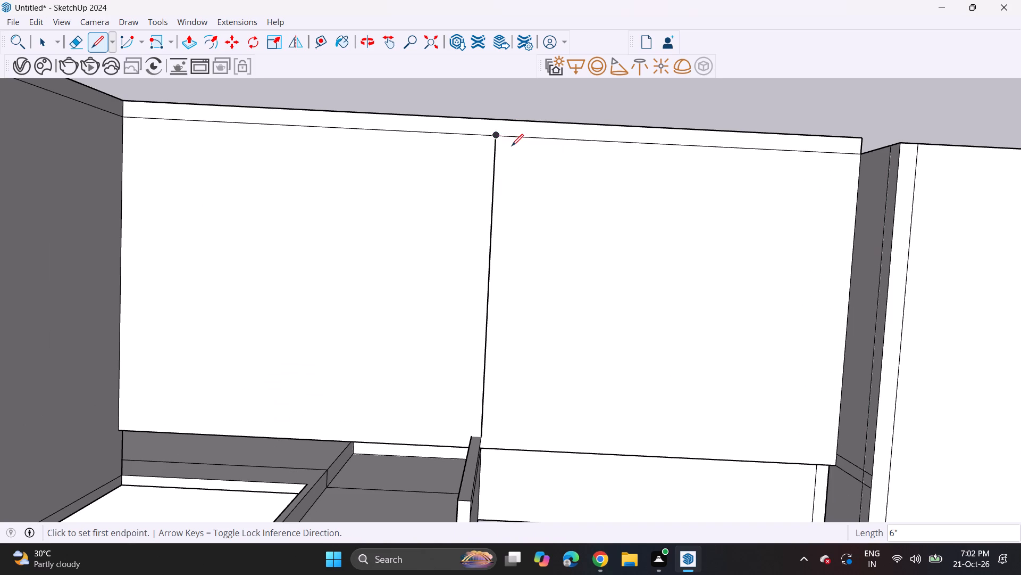
pyautogui.click(507, 137)
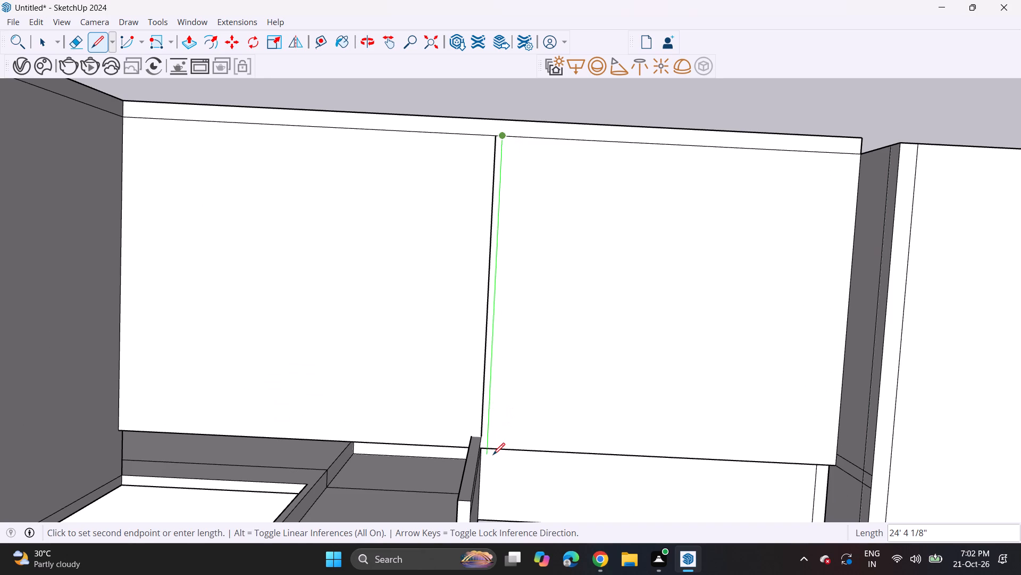
pyautogui.click(492, 448)
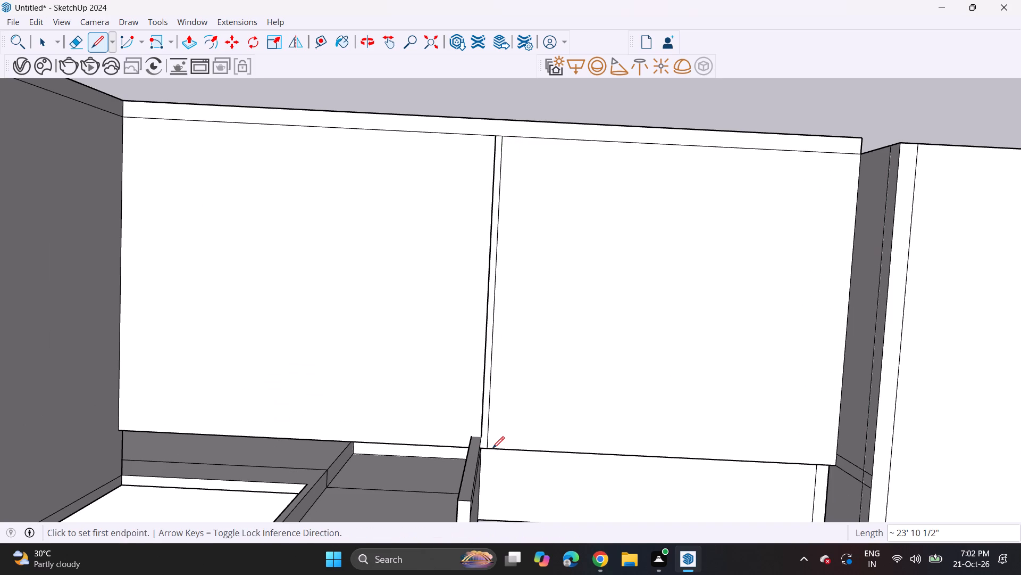
# Draw a line just over 25' long parallel to the slab's front edge and return it rearward beside the end block.
pyautogui.moveTo(537, 442); pyautogui.dragTo(521, 266, button='middle')
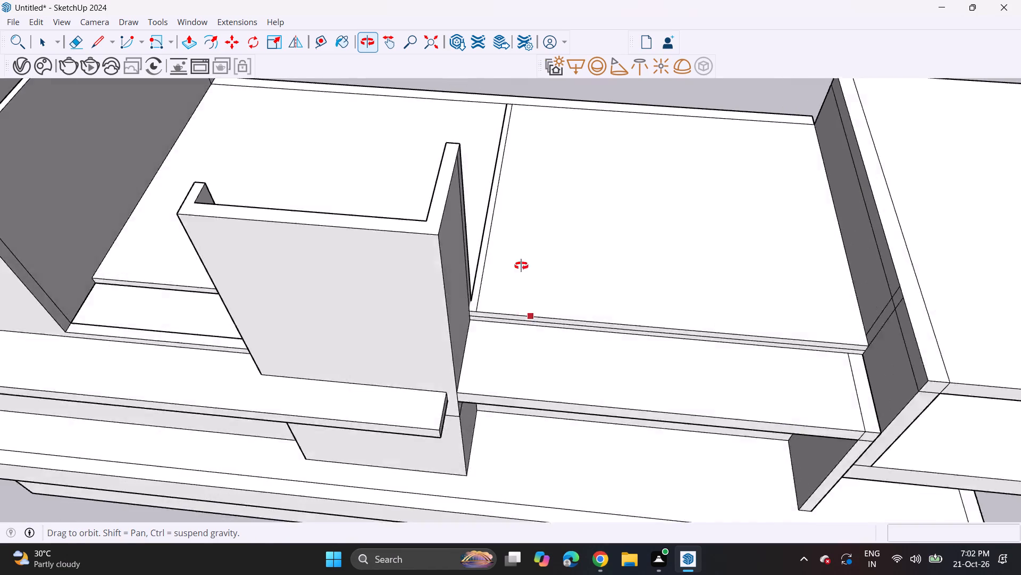
pyautogui.moveTo(521, 266); pyautogui.dragTo(522, 294, button='middle')
pyautogui.click(479, 331)
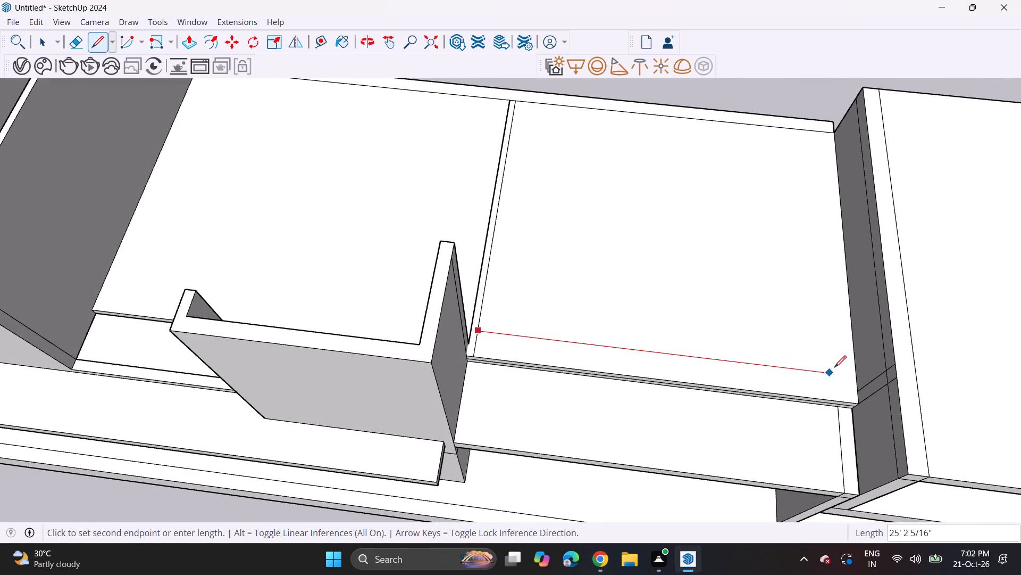
pyautogui.click(841, 376)
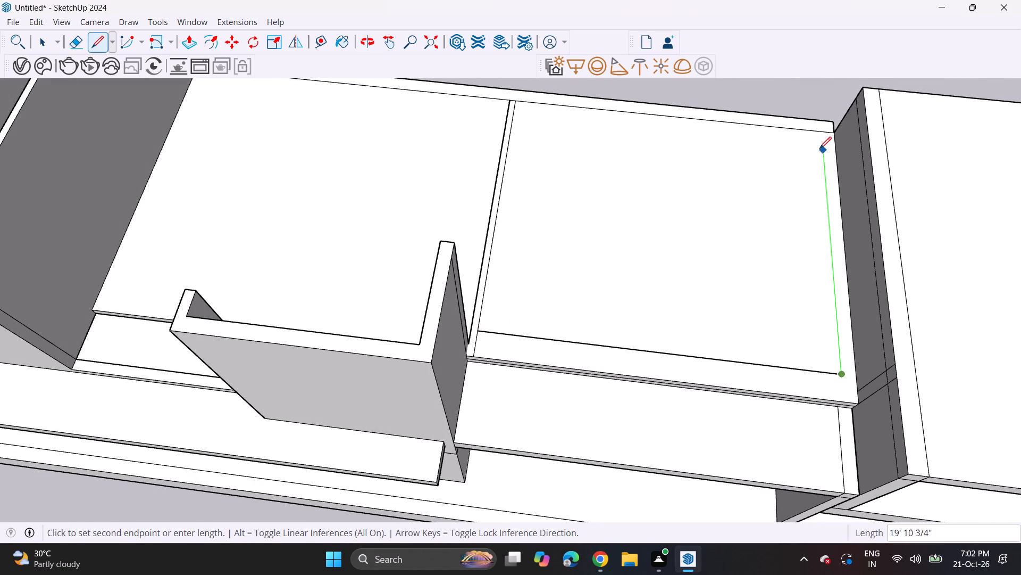
pyautogui.click(819, 122)
# Erase the leftover segment of the second cross line between the new front line and the slab's front edge.
pyautogui.moveTo(775, 395); pyautogui.dragTo(801, 292, button='middle')
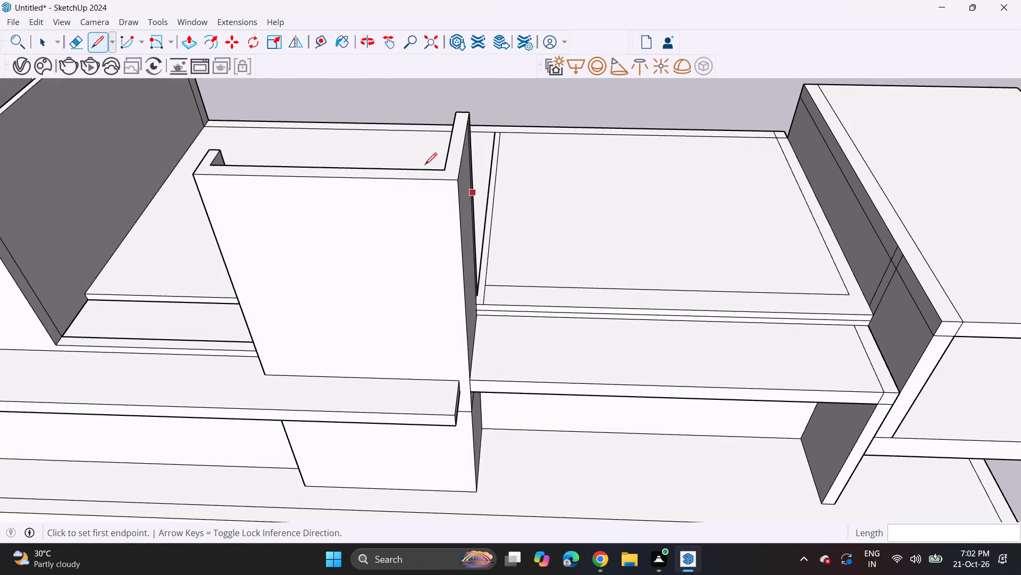
pyautogui.click(80, 43)
pyautogui.scroll(4, 444, 300)
pyautogui.click(498, 292)
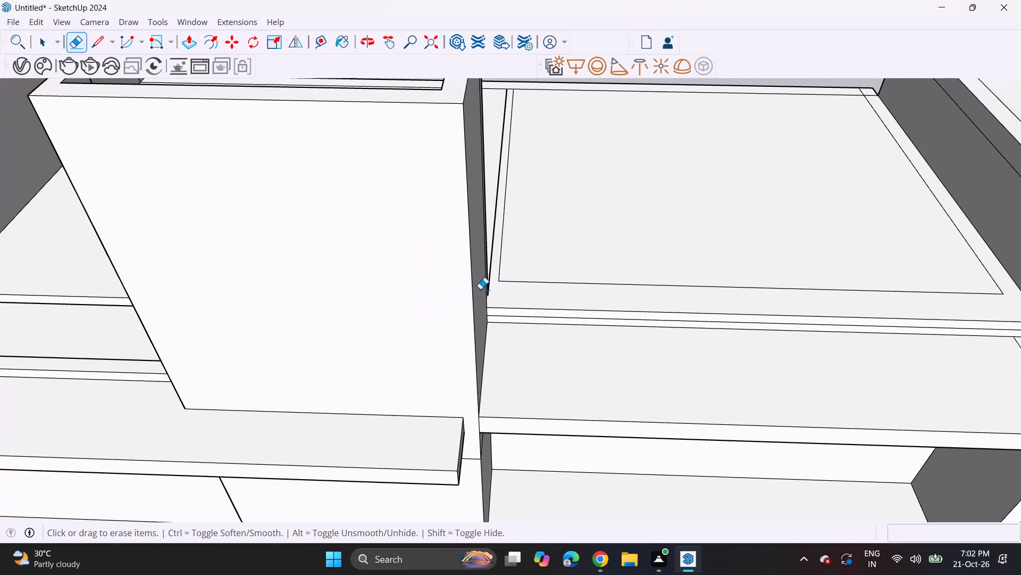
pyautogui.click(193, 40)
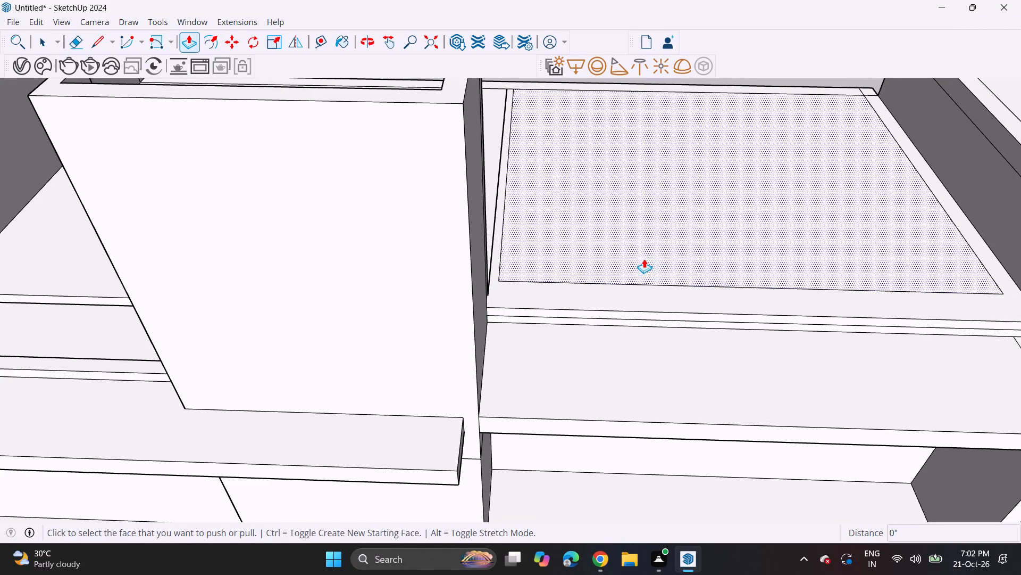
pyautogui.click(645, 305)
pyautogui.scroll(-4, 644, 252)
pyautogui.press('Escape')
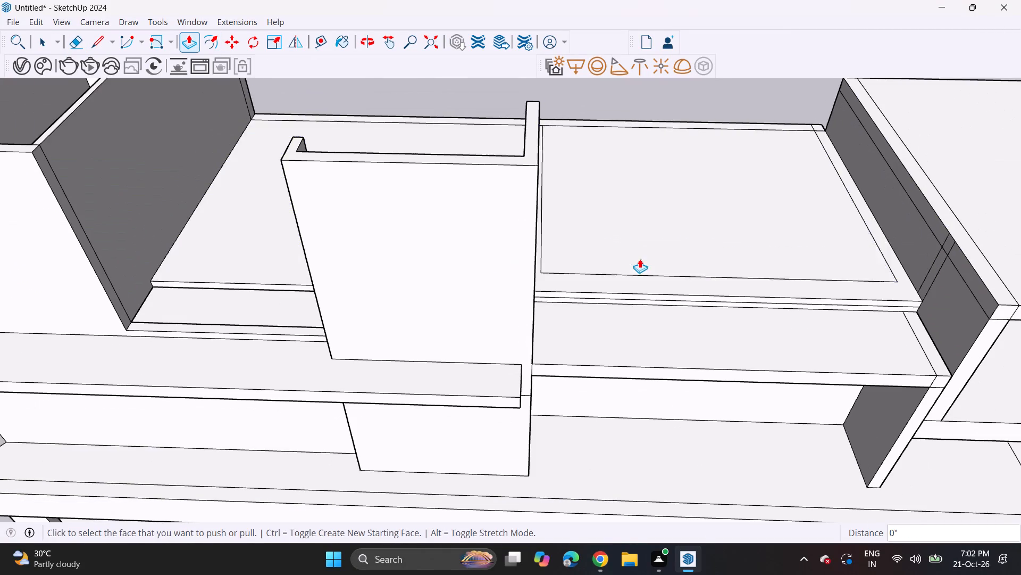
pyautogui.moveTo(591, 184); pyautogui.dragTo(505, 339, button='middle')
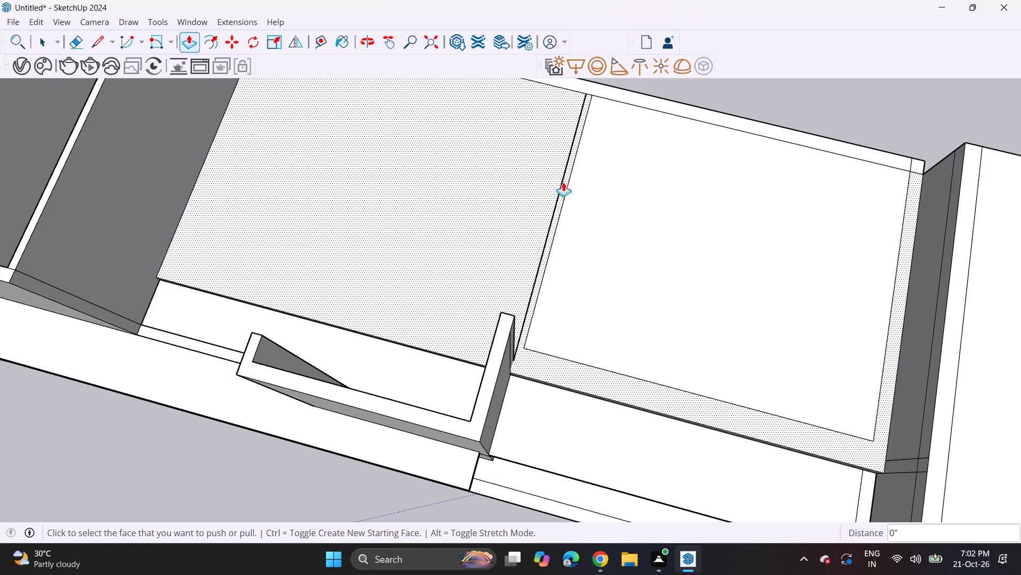
# Erase the outer cross line that runs over the roof slab from the central upright wall's end to the rear strip.
pyautogui.moveTo(576, 158); pyautogui.dragTo(441, 105, button='middle')
pyautogui.press('space')
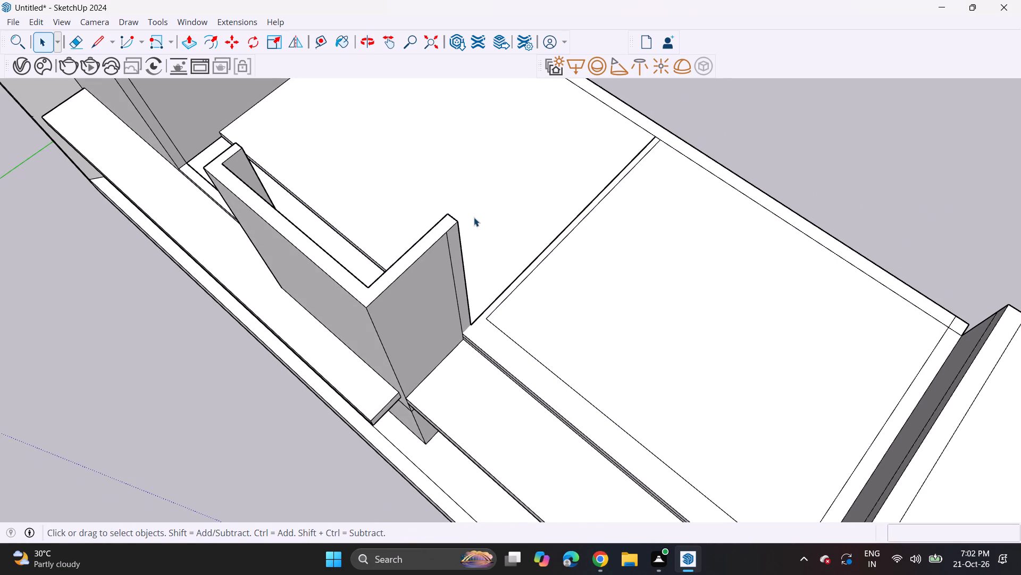
pyautogui.scroll(6, 503, 266)
pyautogui.click(525, 291)
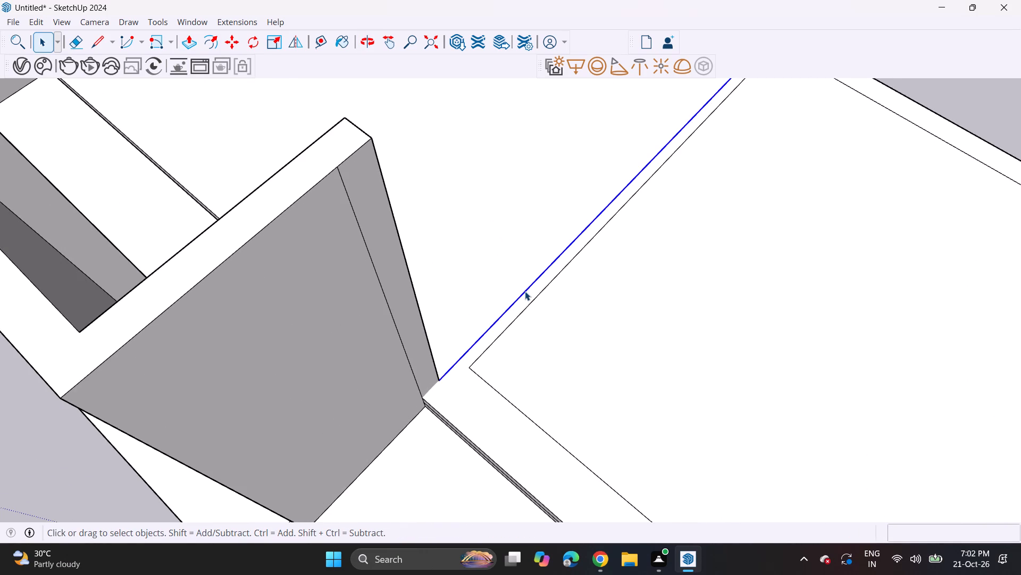
pyautogui.press('Delete')
# Draw the missing short edge along the upright wall's base, from the slab's front edge to the wall's rear corner.
pyautogui.click(105, 40)
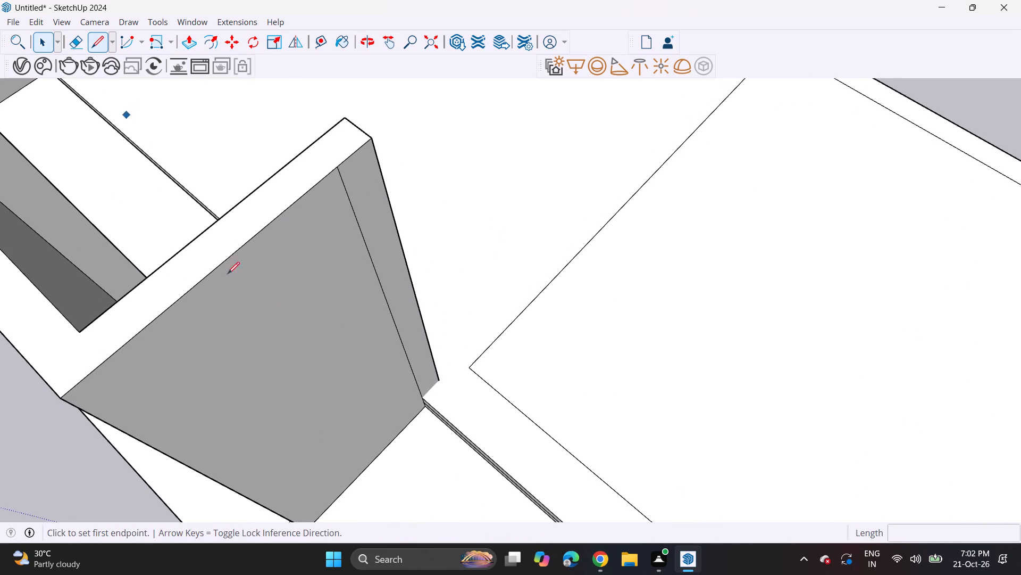
pyautogui.scroll(-4, 297, 360)
pyautogui.moveTo(414, 372); pyautogui.dragTo(414, 363, button='middle')
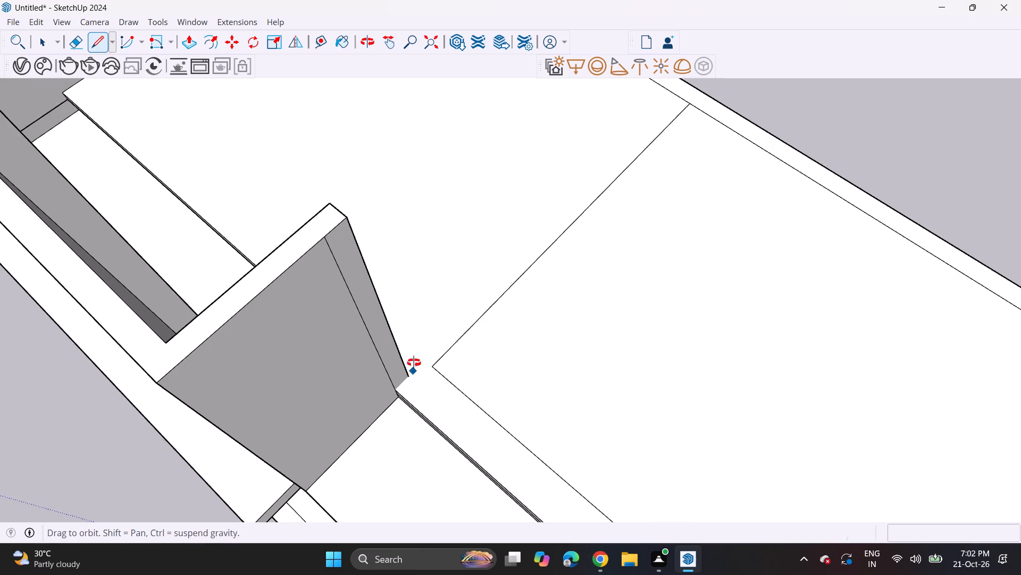
pyautogui.moveTo(414, 363); pyautogui.dragTo(491, 205, button='middle')
pyautogui.scroll(17, 466, 219)
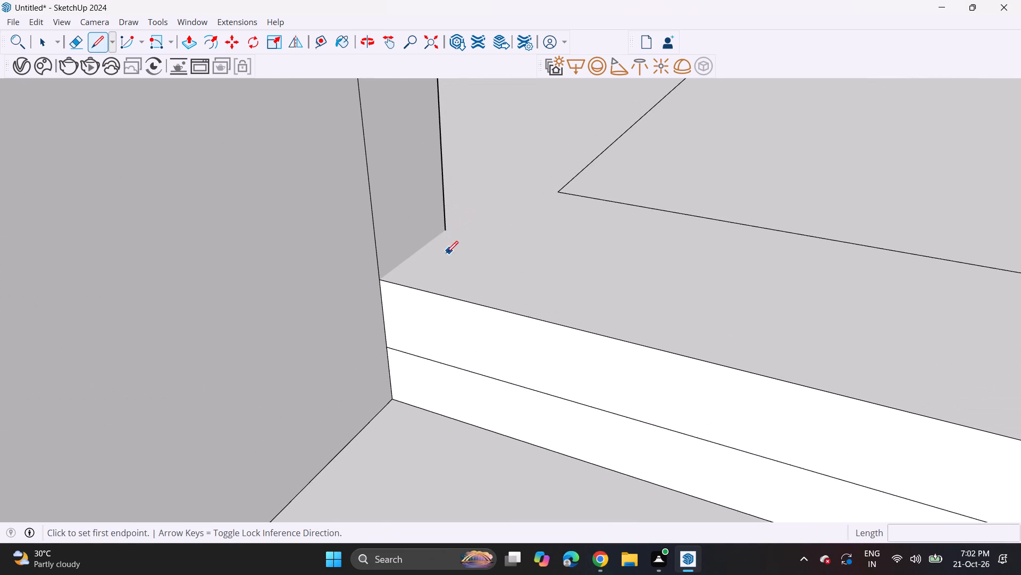
pyautogui.click(376, 286)
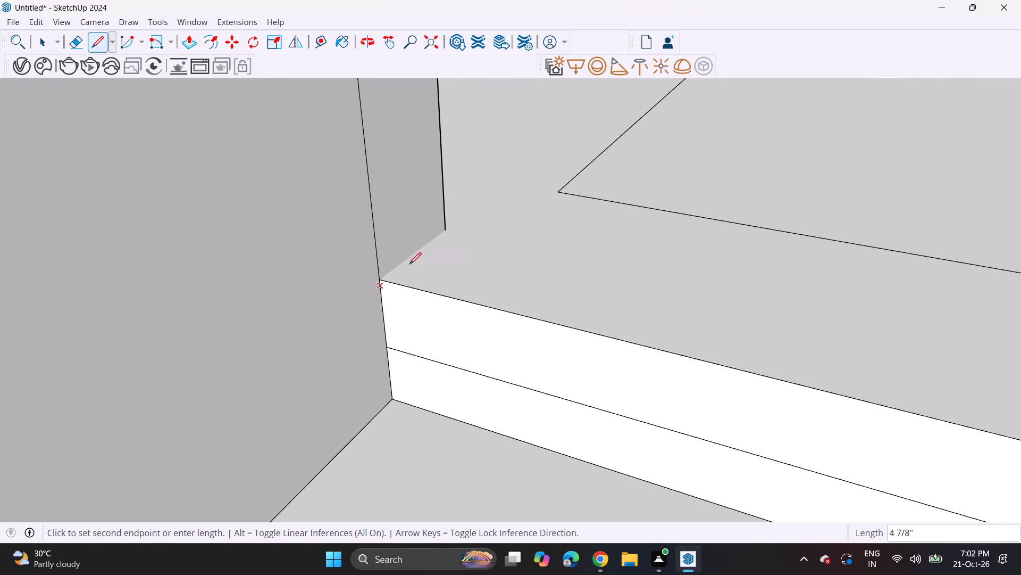
pyautogui.press('Escape')
pyautogui.click(379, 280)
pyautogui.click(443, 231)
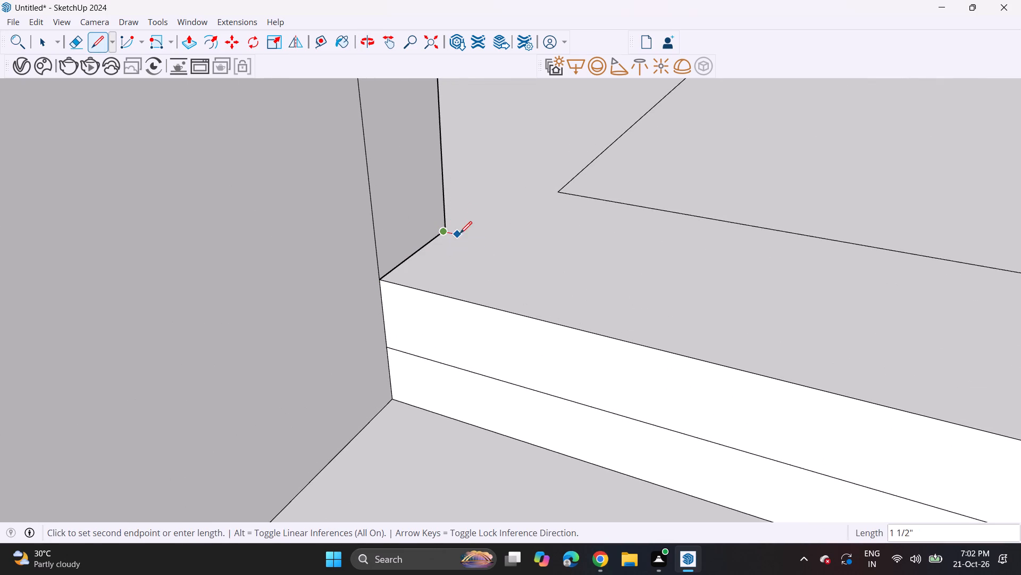
pyautogui.click(447, 227)
pyautogui.scroll(3, 448, 219)
pyautogui.moveTo(484, 162); pyautogui.dragTo(483, 172, button='middle')
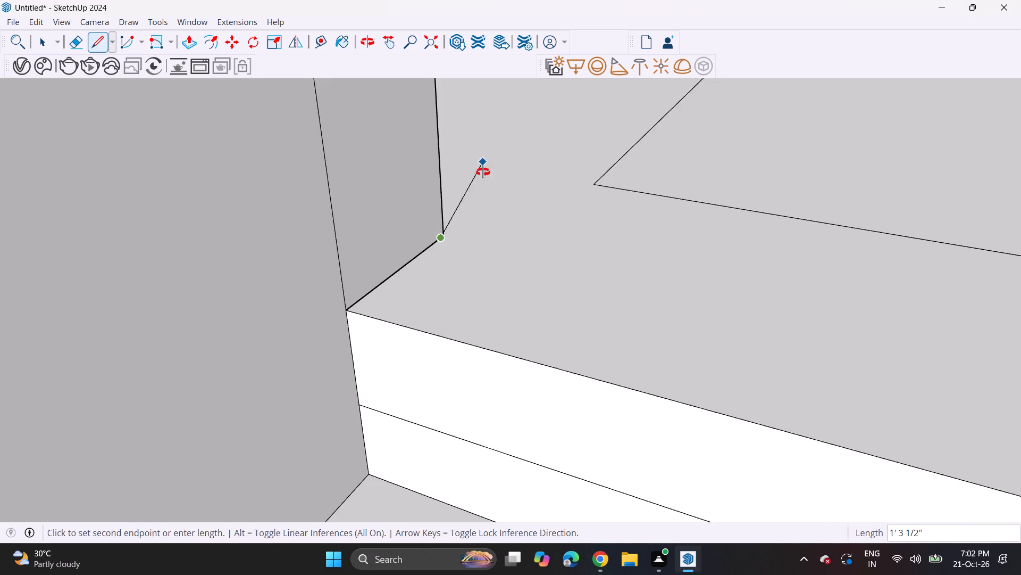
pyautogui.moveTo(483, 172); pyautogui.dragTo(447, 260, button='middle')
pyautogui.scroll(15, 461, 202)
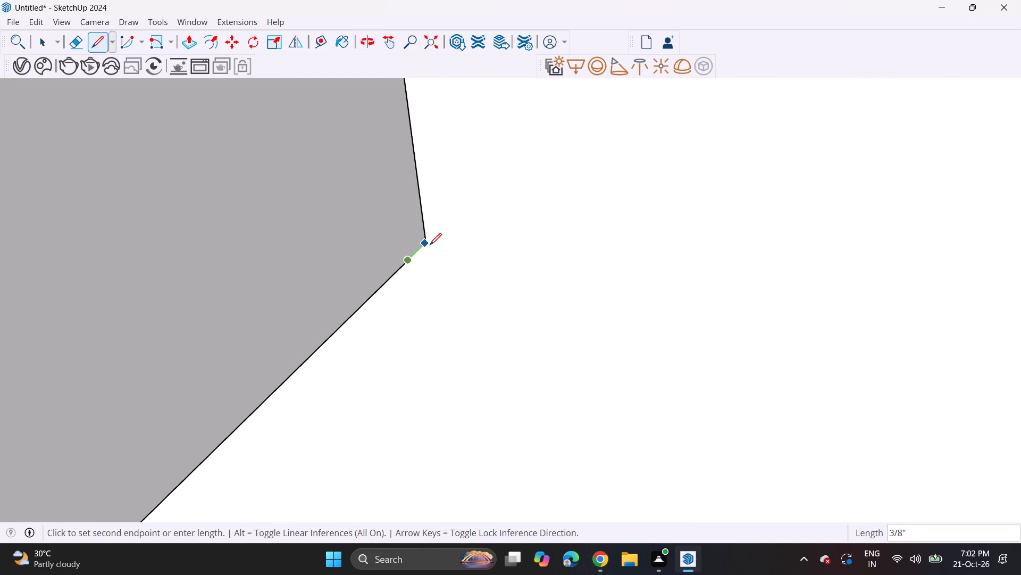
pyautogui.click(429, 243)
pyautogui.click(429, 243)
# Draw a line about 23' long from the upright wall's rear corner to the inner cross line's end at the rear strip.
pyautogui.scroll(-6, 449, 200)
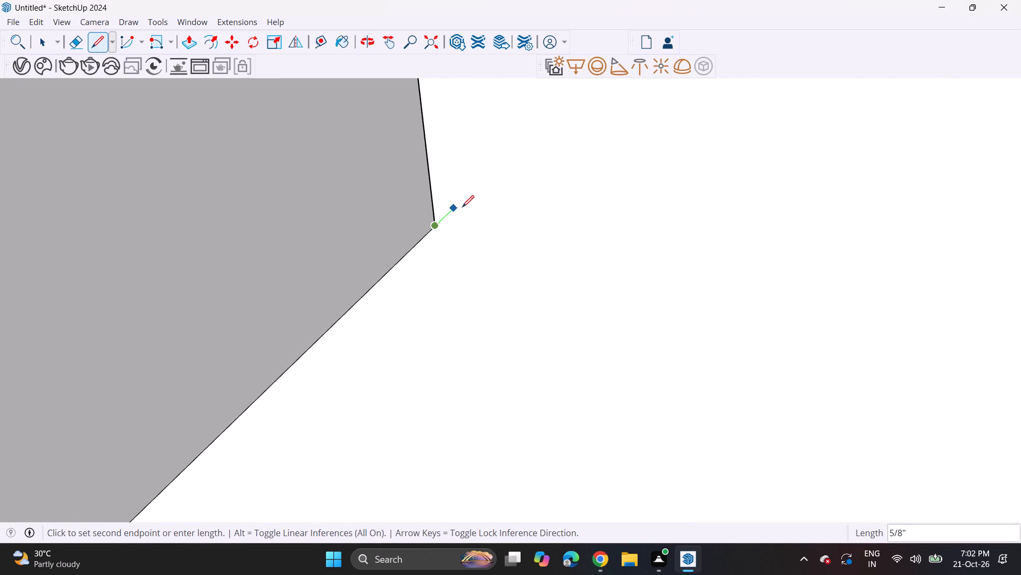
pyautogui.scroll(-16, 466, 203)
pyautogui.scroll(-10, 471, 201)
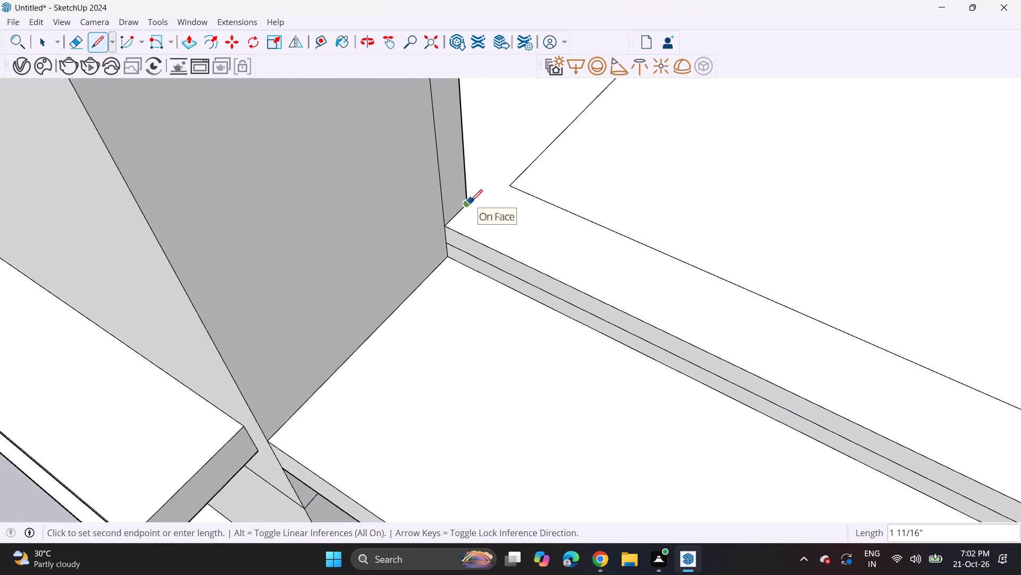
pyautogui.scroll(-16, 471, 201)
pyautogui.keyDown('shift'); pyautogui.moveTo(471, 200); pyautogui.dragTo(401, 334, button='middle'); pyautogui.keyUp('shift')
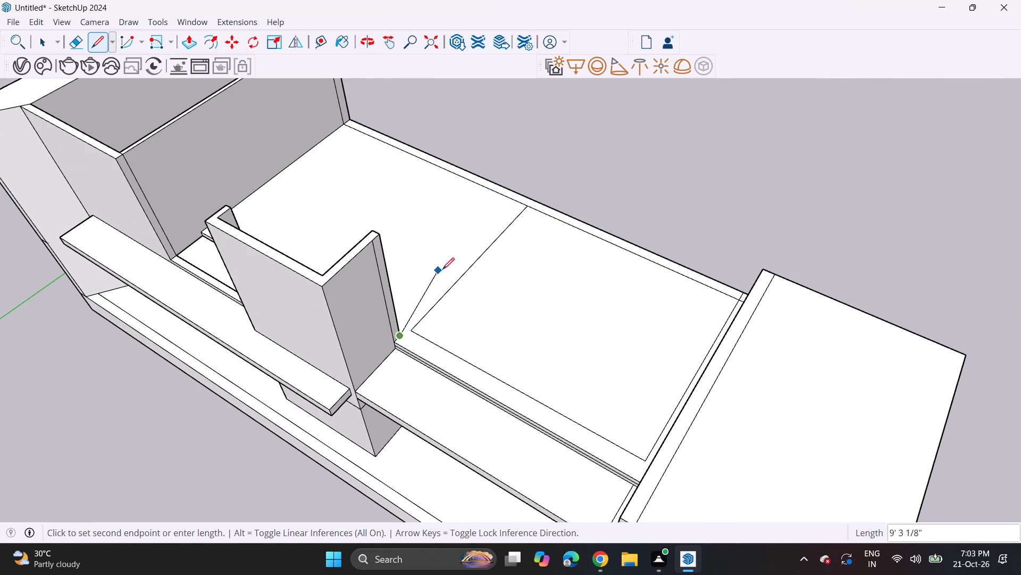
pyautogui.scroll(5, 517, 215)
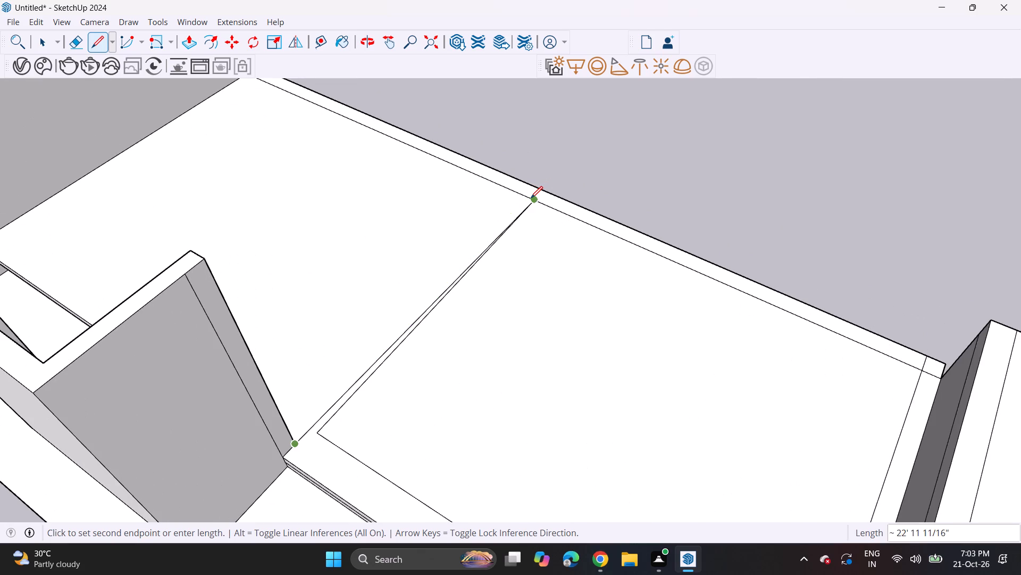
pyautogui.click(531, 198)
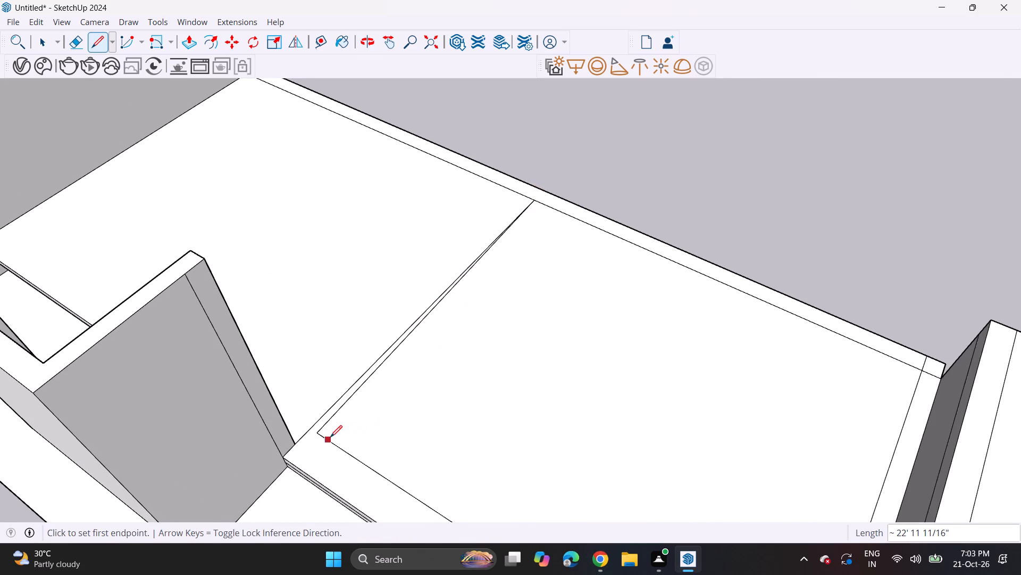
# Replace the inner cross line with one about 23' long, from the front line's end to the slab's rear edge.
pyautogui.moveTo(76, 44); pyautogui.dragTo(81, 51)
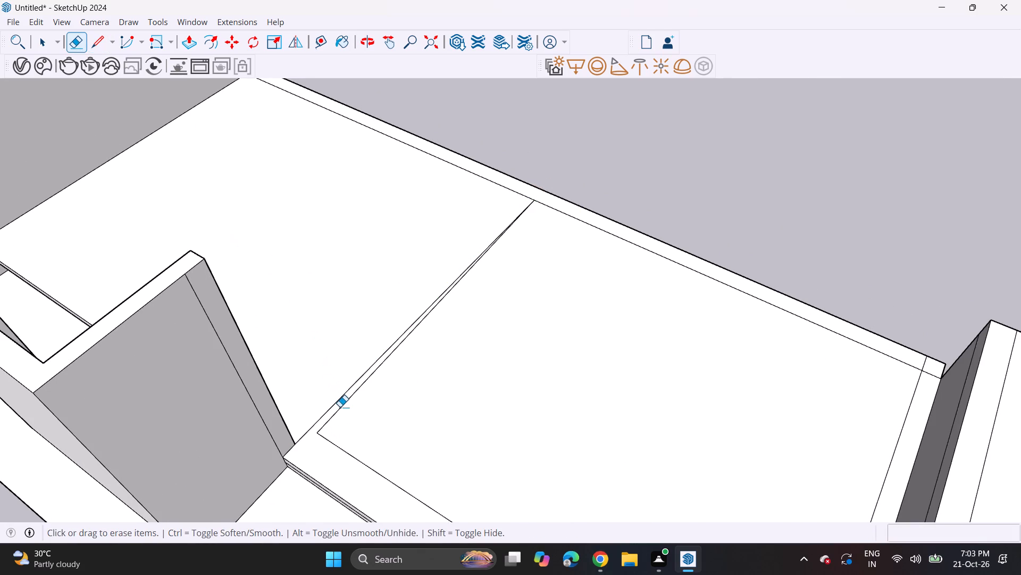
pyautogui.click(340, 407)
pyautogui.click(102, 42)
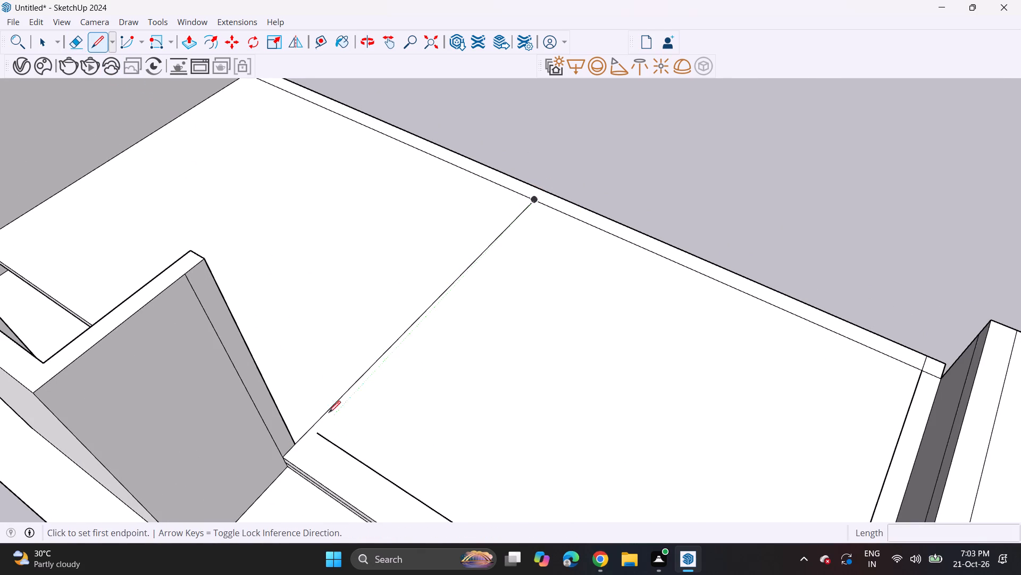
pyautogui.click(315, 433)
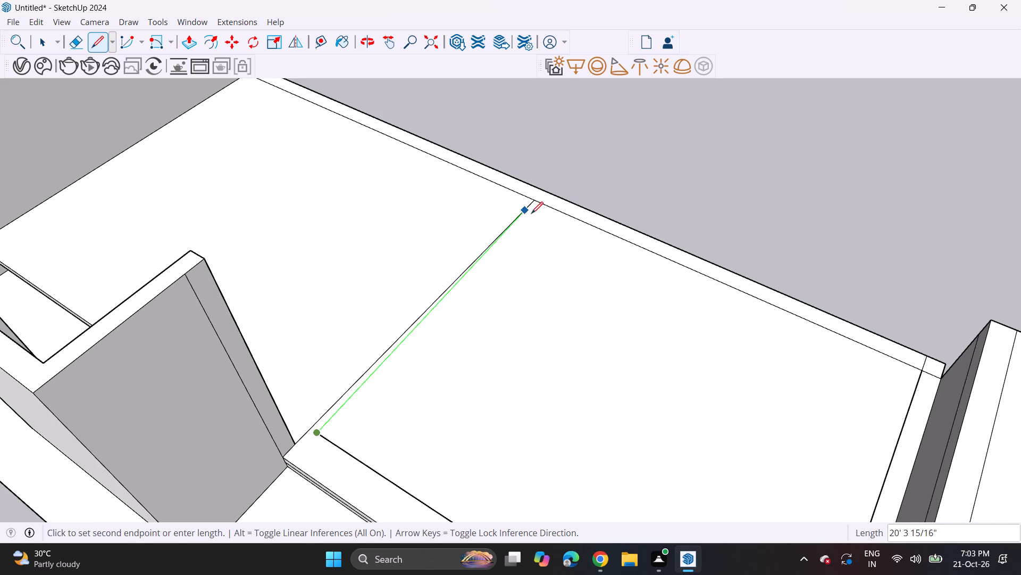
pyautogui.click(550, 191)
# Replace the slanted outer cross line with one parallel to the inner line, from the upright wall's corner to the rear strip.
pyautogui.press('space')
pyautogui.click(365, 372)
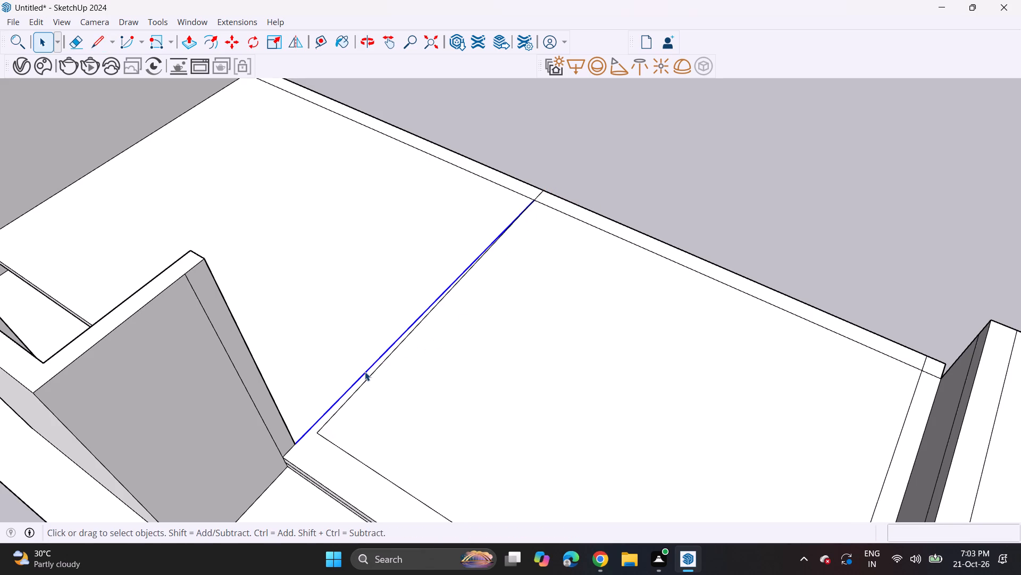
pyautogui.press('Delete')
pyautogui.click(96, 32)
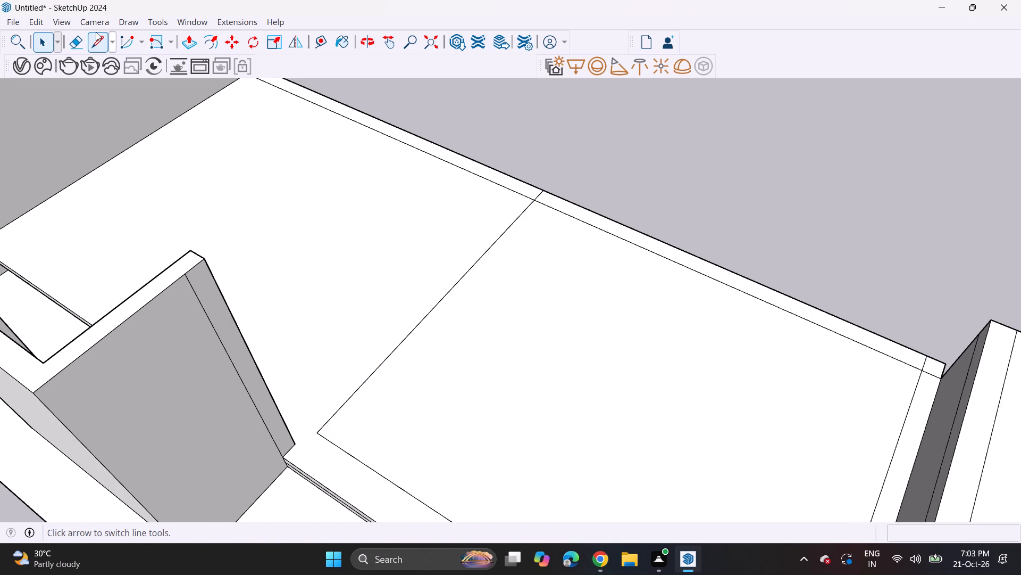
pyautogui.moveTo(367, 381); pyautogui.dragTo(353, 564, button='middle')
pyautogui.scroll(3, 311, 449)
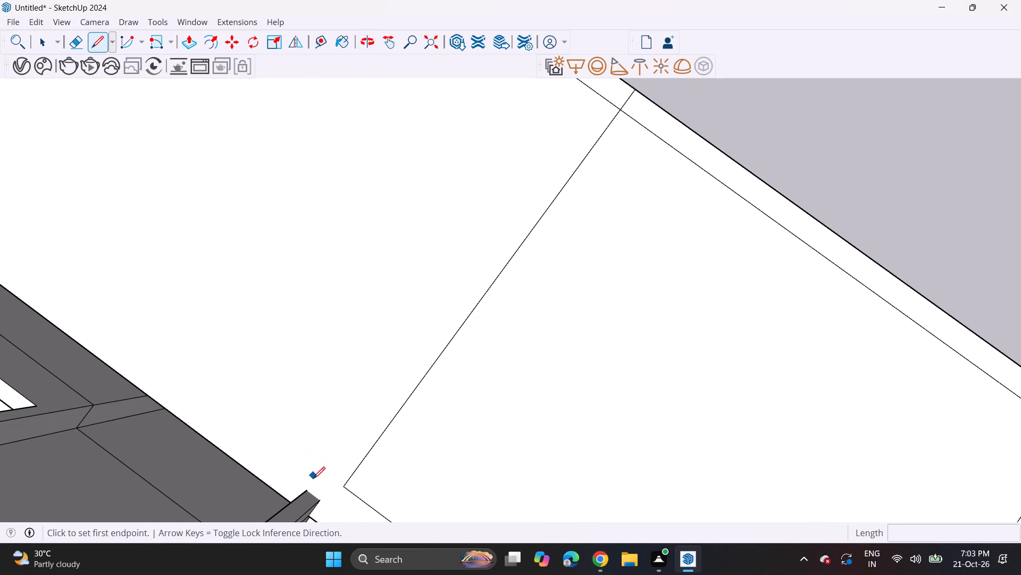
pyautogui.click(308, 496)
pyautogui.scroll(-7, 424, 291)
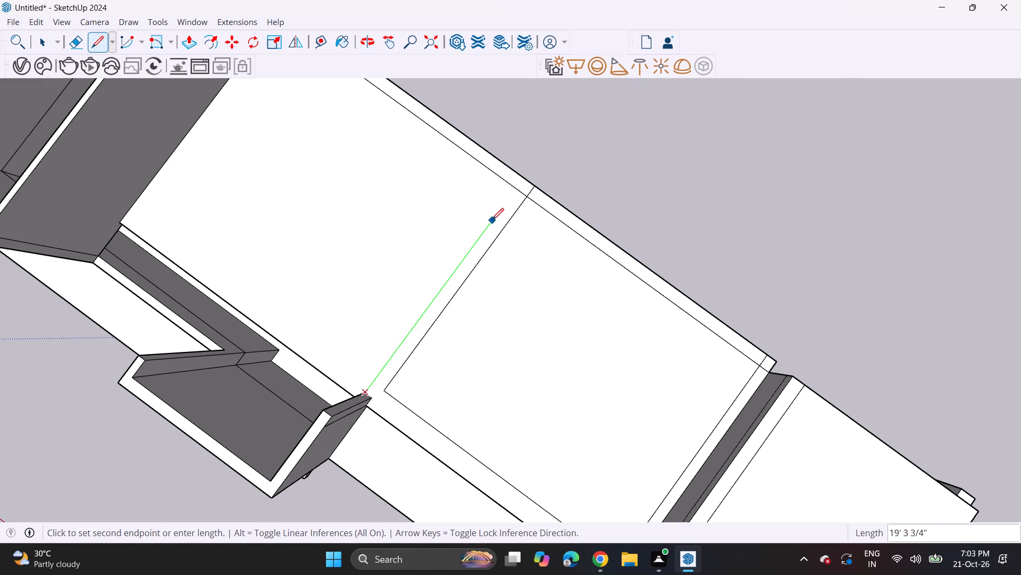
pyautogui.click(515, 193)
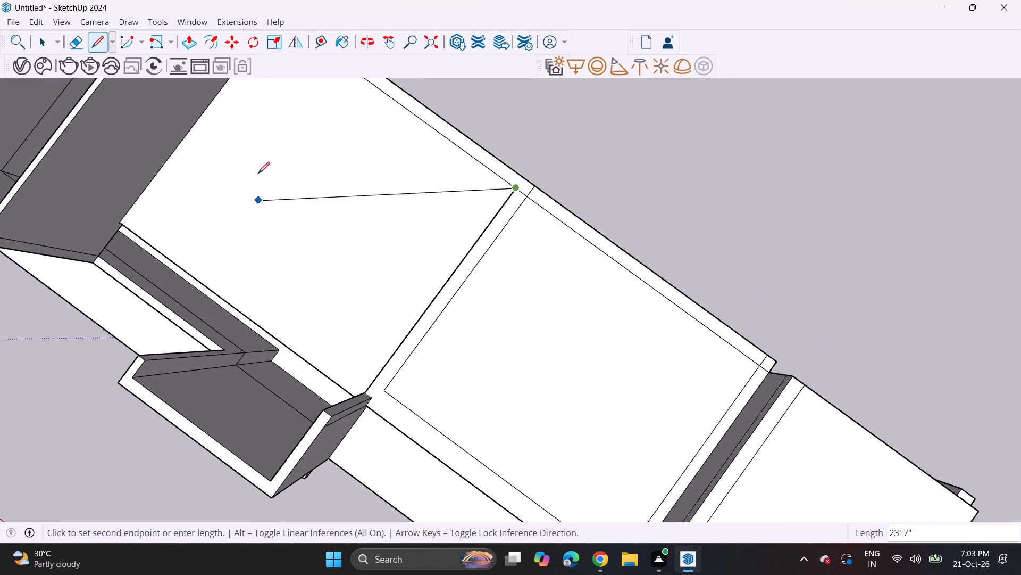
# Erase the short segment of the rear strip's line between the two cross lines.
pyautogui.click(76, 45)
pyautogui.scroll(3, 616, 221)
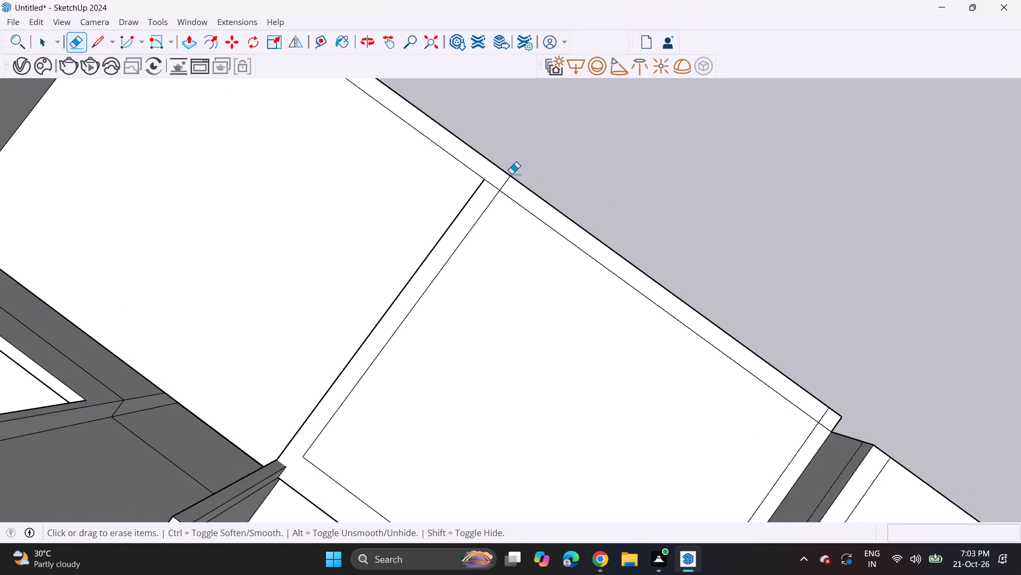
pyautogui.scroll(3, 501, 179)
pyautogui.click(480, 199)
pyautogui.moveTo(484, 193); pyautogui.dragTo(487, 186)
# Erase both cross lines, the front line, the bay's rear line and the leftover stub in the rear strip from the roof slab.
pyautogui.scroll(-4, 482, 207)
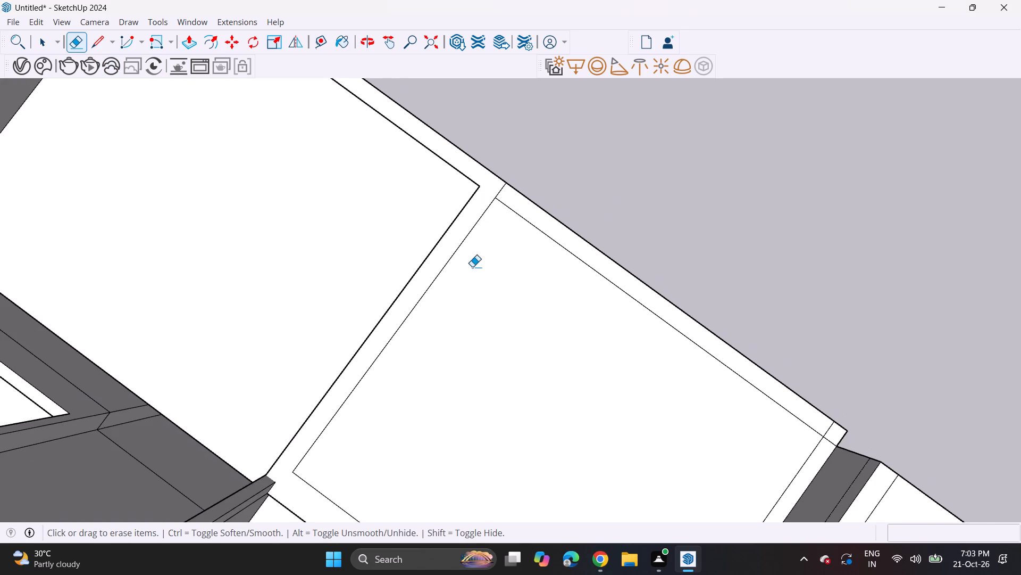
pyautogui.scroll(-7, 472, 267)
pyautogui.moveTo(404, 461); pyautogui.dragTo(586, 142, button='middle')
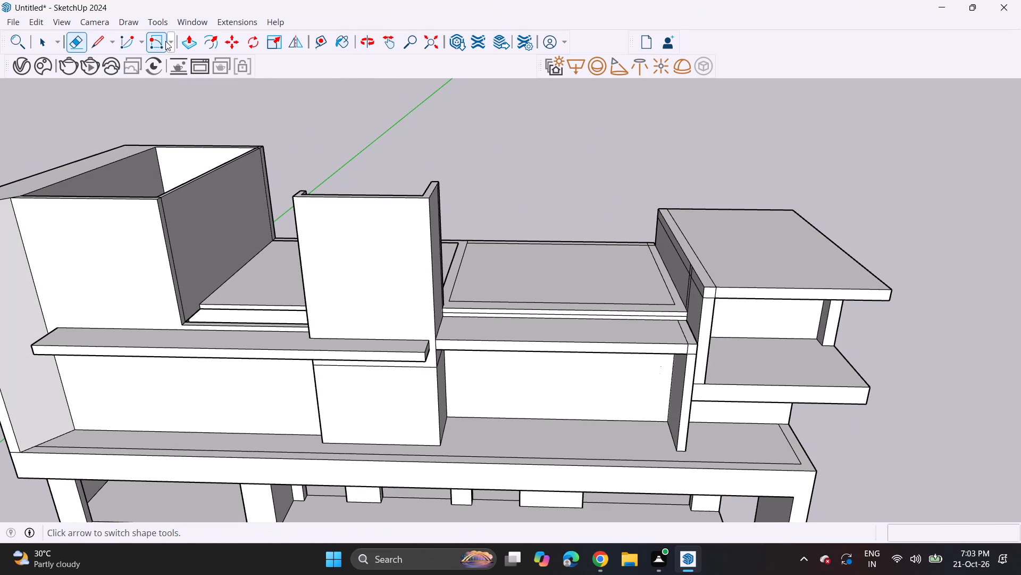
pyautogui.click(193, 42)
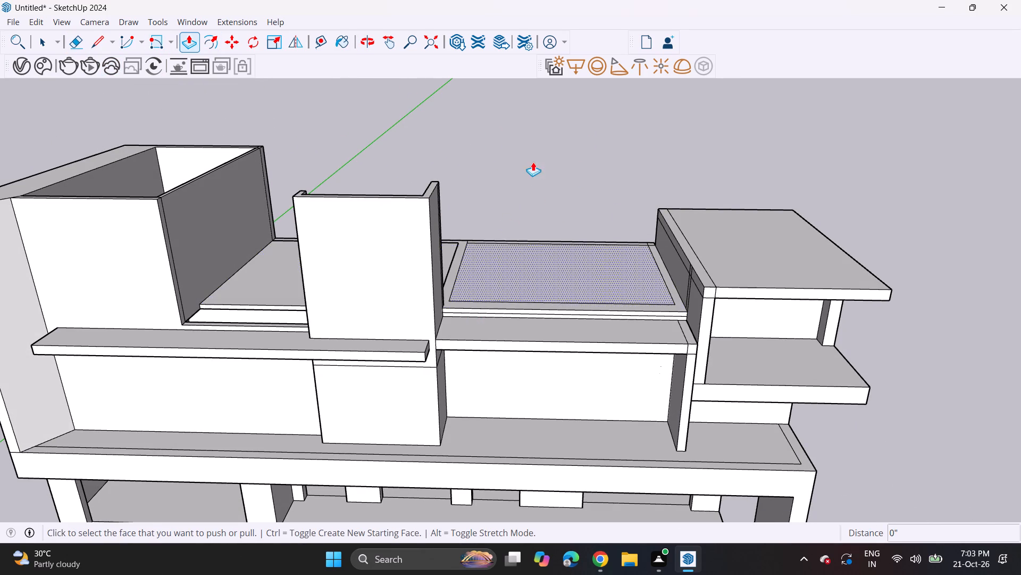
pyautogui.moveTo(539, 149); pyautogui.dragTo(521, 225, button='middle')
pyautogui.scroll(1, 484, 190)
pyautogui.moveTo(471, 246); pyautogui.dragTo(831, 183, button='middle')
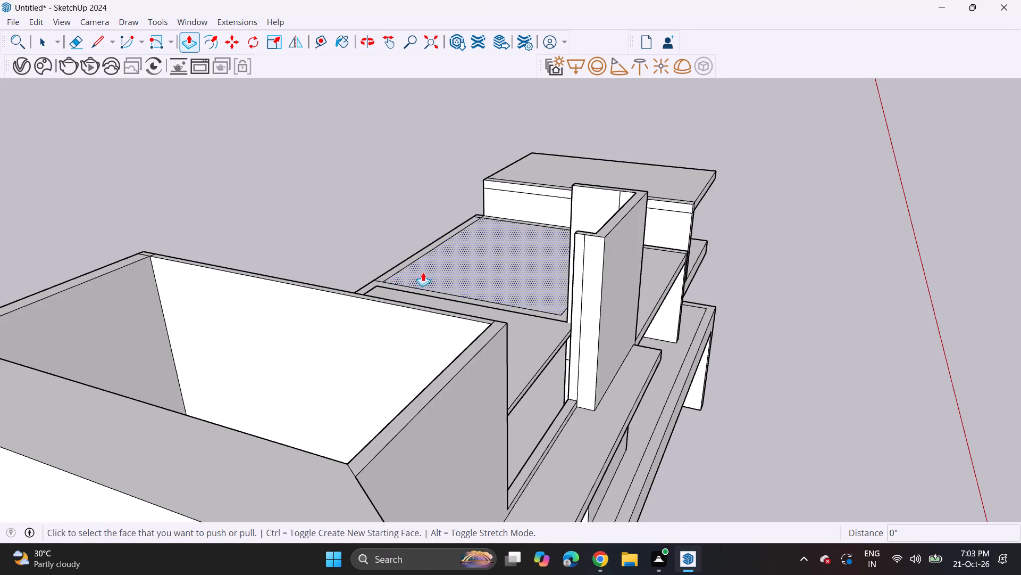
pyautogui.moveTo(391, 279); pyautogui.dragTo(514, 507, button='middle')
pyautogui.scroll(1, 520, 506)
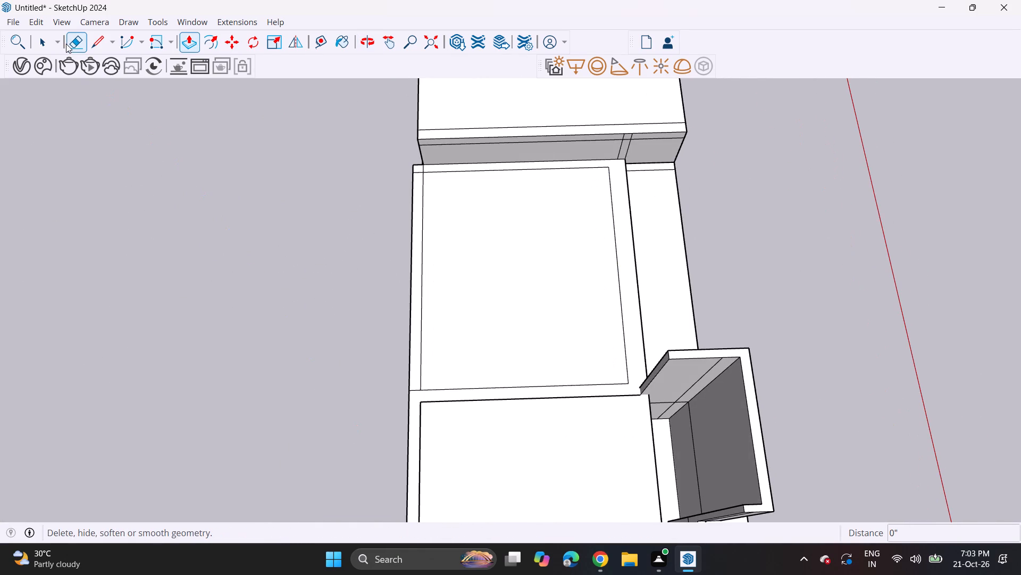
pyautogui.click(73, 37)
pyautogui.moveTo(476, 372); pyautogui.dragTo(483, 487)
pyautogui.moveTo(626, 363); pyautogui.dragTo(625, 373)
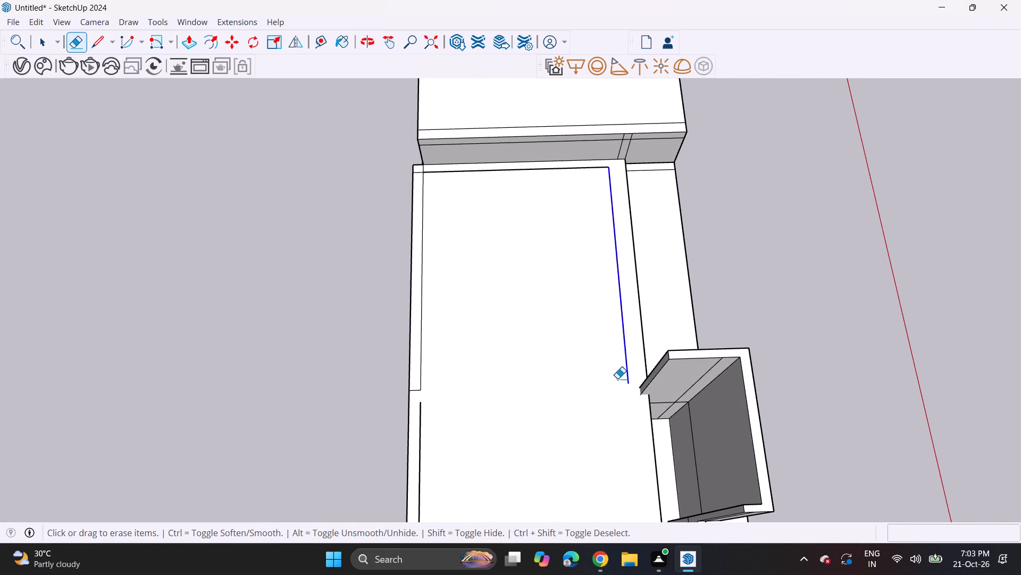
pyautogui.moveTo(414, 372); pyautogui.dragTo(417, 395)
pyautogui.click(420, 381)
# Draw an L-shaped line on the middle roof slab, from the side strip's inner line across, turning back about 15' 11" to the rear edge.
pyautogui.moveTo(489, 369); pyautogui.dragTo(133, 235, button='middle')
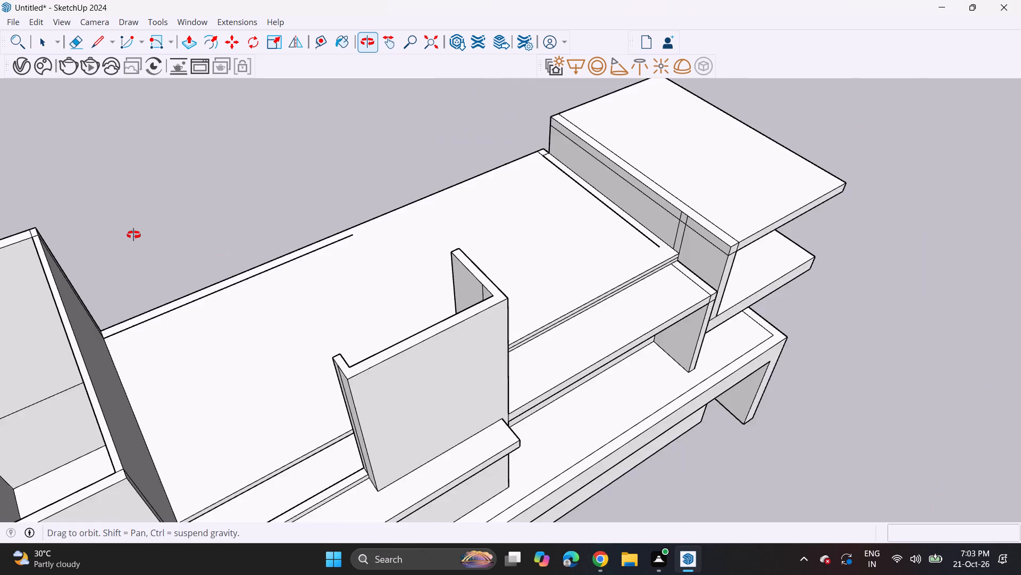
pyautogui.moveTo(133, 235); pyautogui.dragTo(14, 161, button='middle')
pyautogui.moveTo(462, 286); pyautogui.dragTo(537, 237, button='middle')
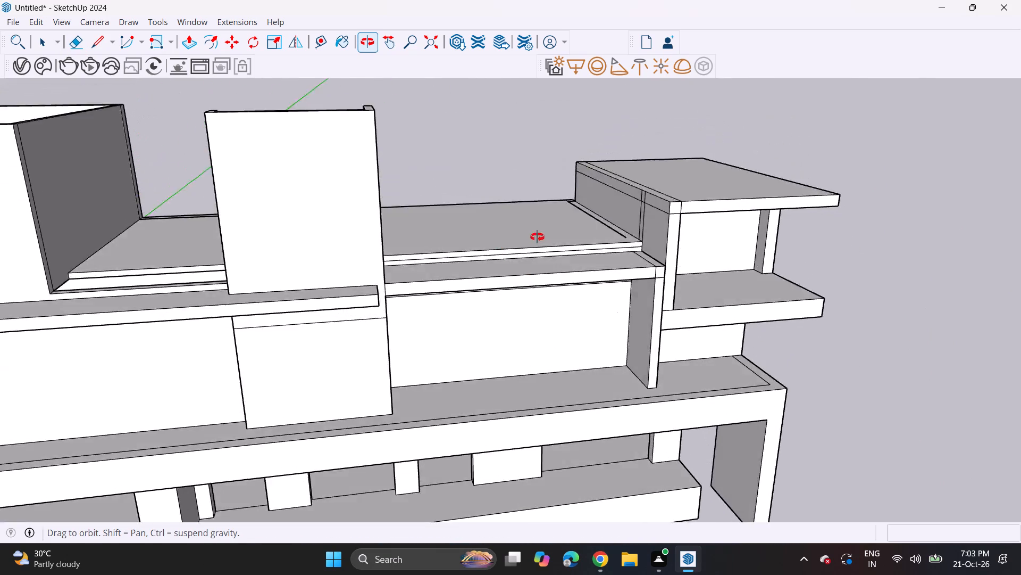
pyautogui.moveTo(537, 237); pyautogui.dragTo(554, 201, button='middle')
pyautogui.scroll(1, 554, 201)
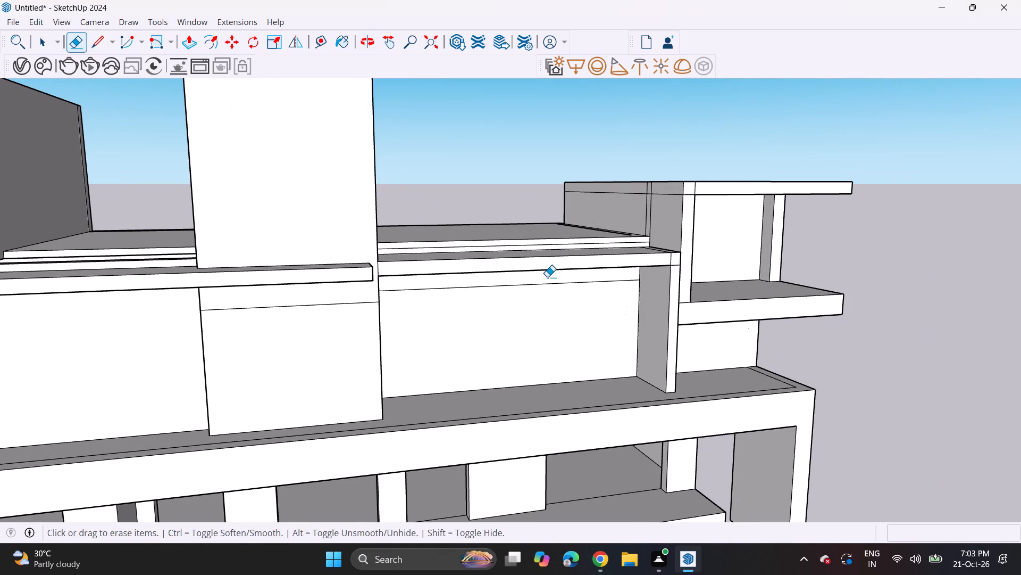
pyautogui.scroll(-3, 538, 282)
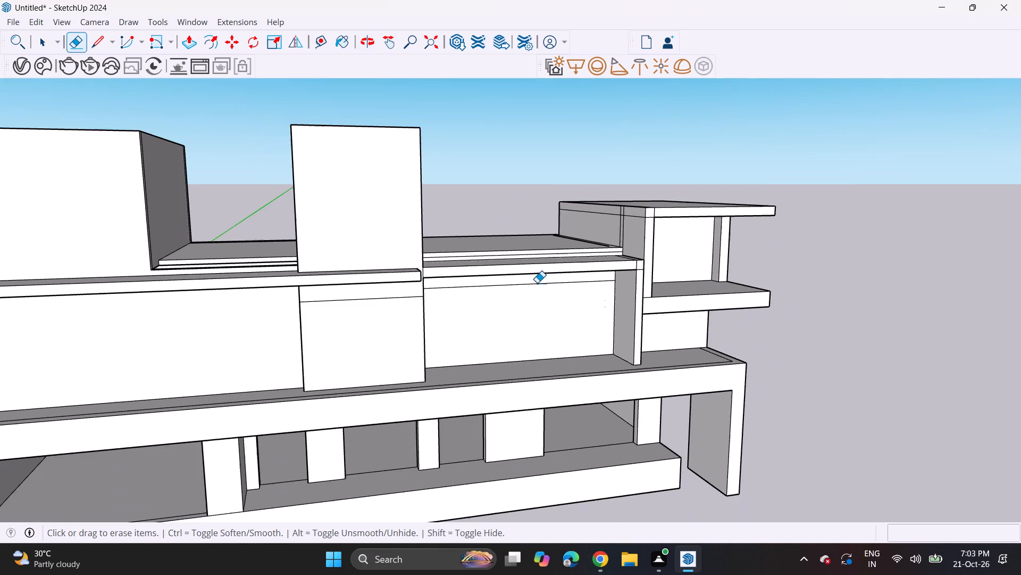
pyautogui.moveTo(537, 283); pyautogui.dragTo(429, 574, button='middle')
pyautogui.moveTo(97, 46); pyautogui.dragTo(102, 49)
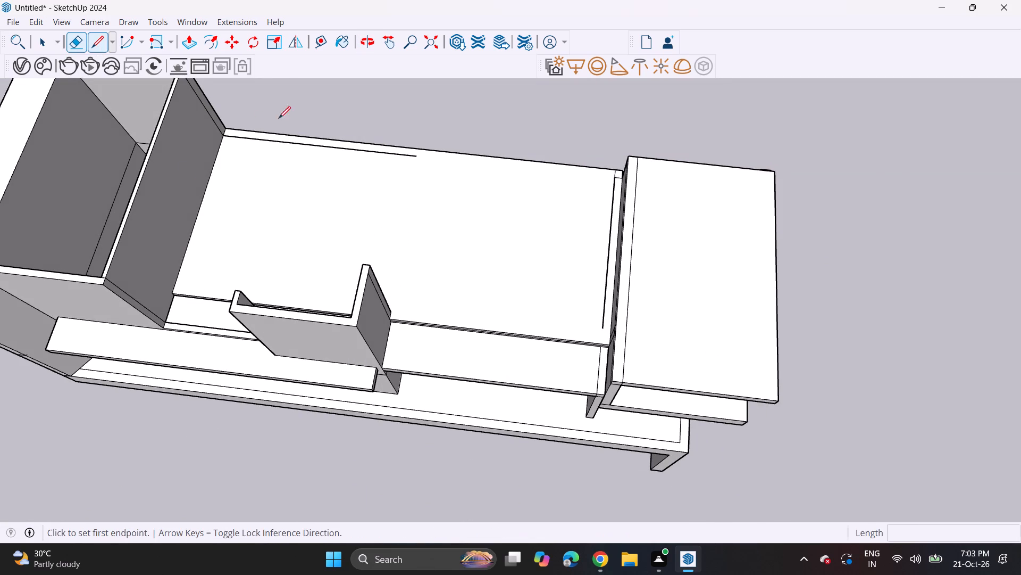
pyautogui.click(609, 277)
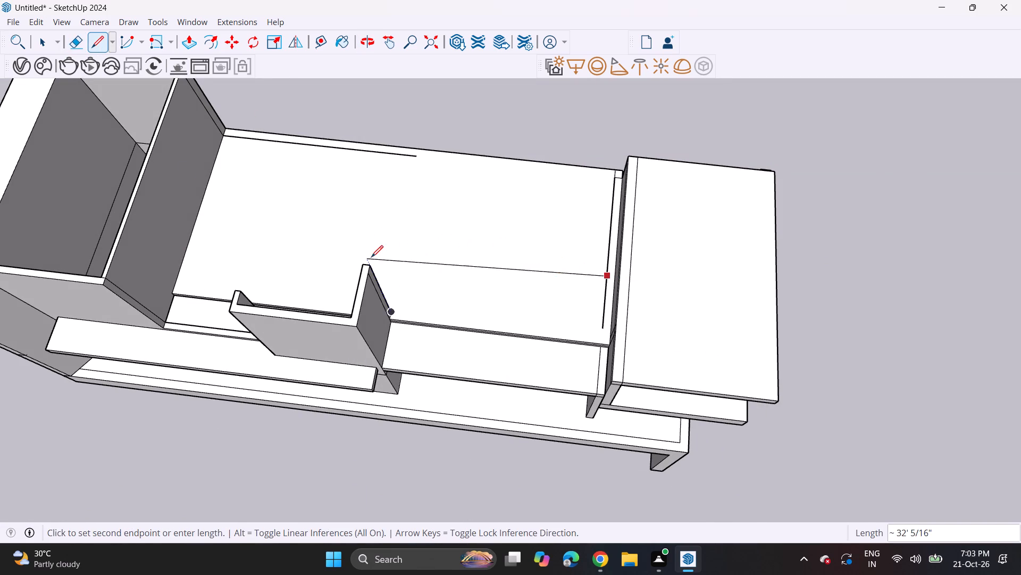
pyautogui.click(383, 258)
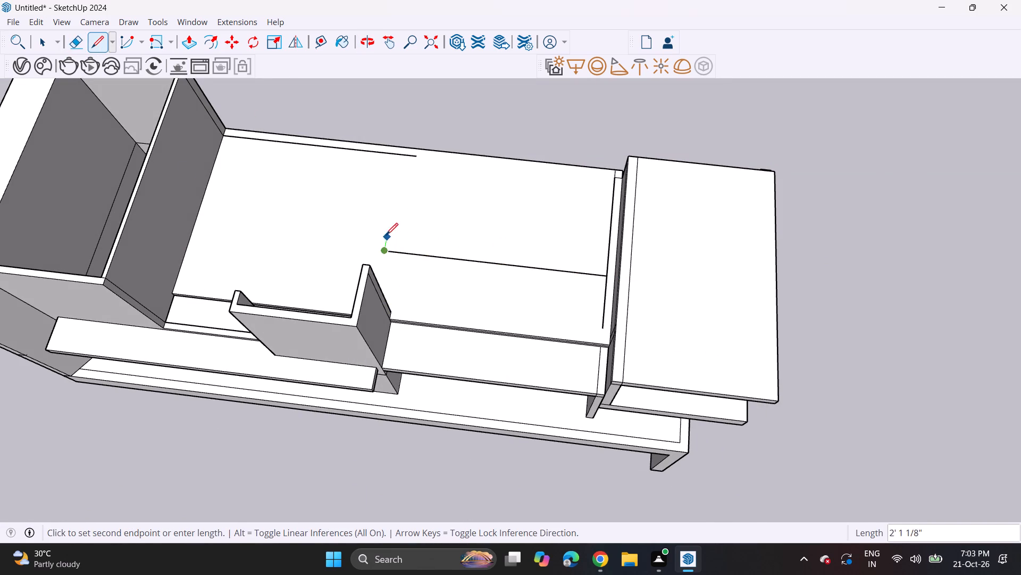
pyautogui.click(408, 146)
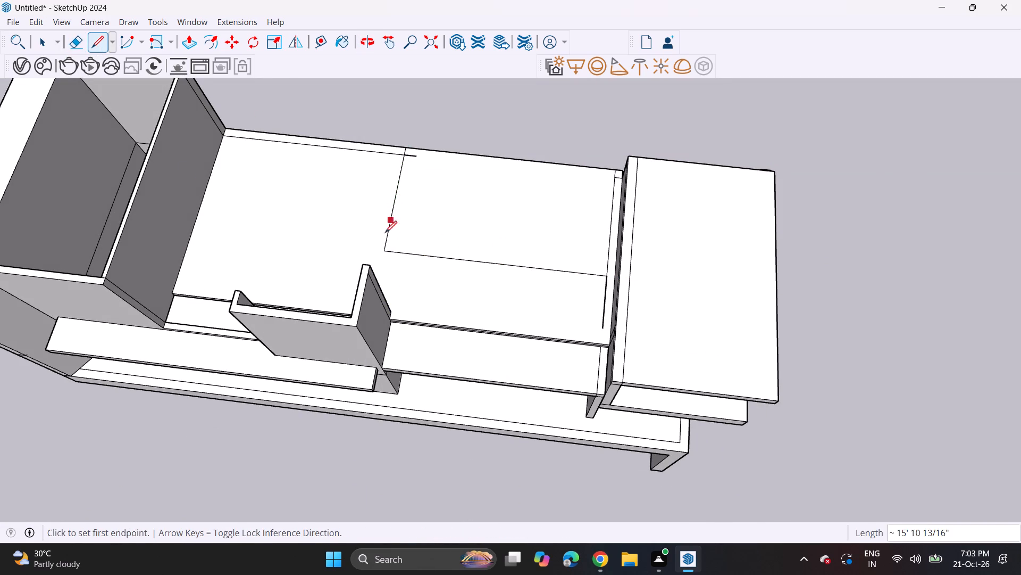
# Extend the line's corner forward about 1' 2" and run a parallel line about 30' long to the slab's side edge.
pyautogui.click(385, 257)
pyautogui.scroll(4, 382, 264)
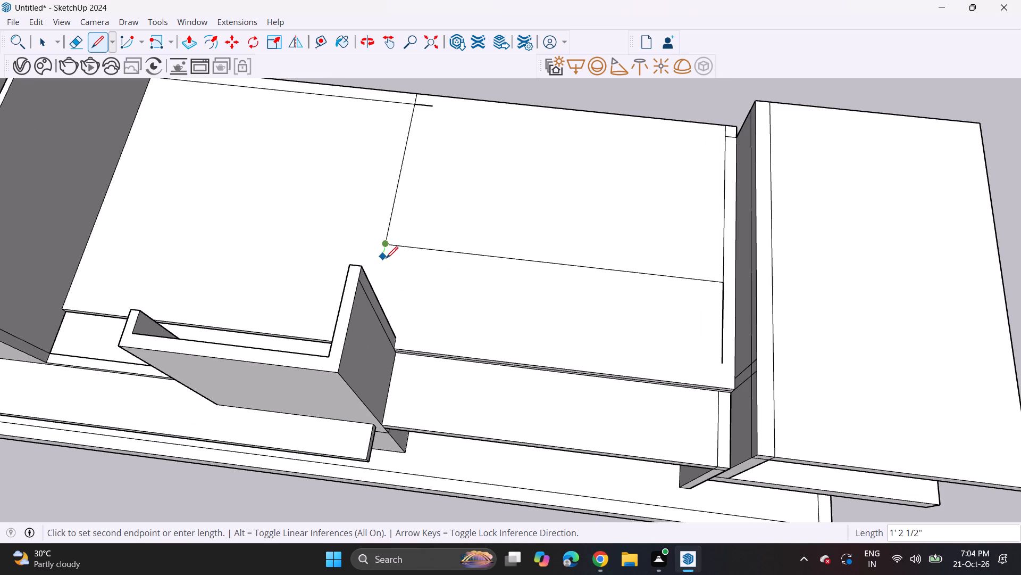
pyautogui.click(386, 258)
pyautogui.click(733, 300)
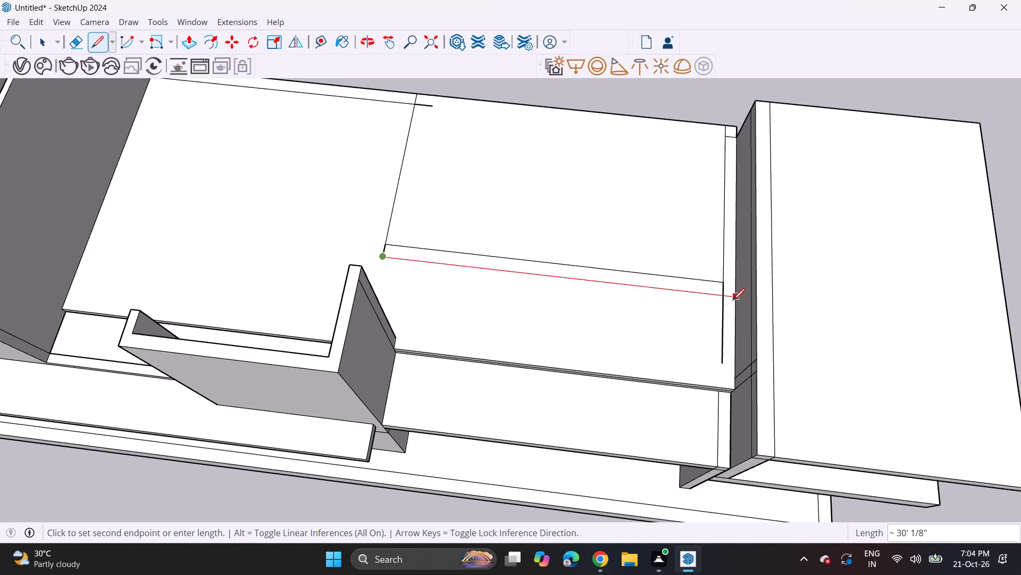
# Erase the short piece of the side strip's inner line between the two parallel lines, joining the strips into an L.
pyautogui.moveTo(78, 45); pyautogui.dragTo(87, 46)
pyautogui.scroll(3, 731, 251)
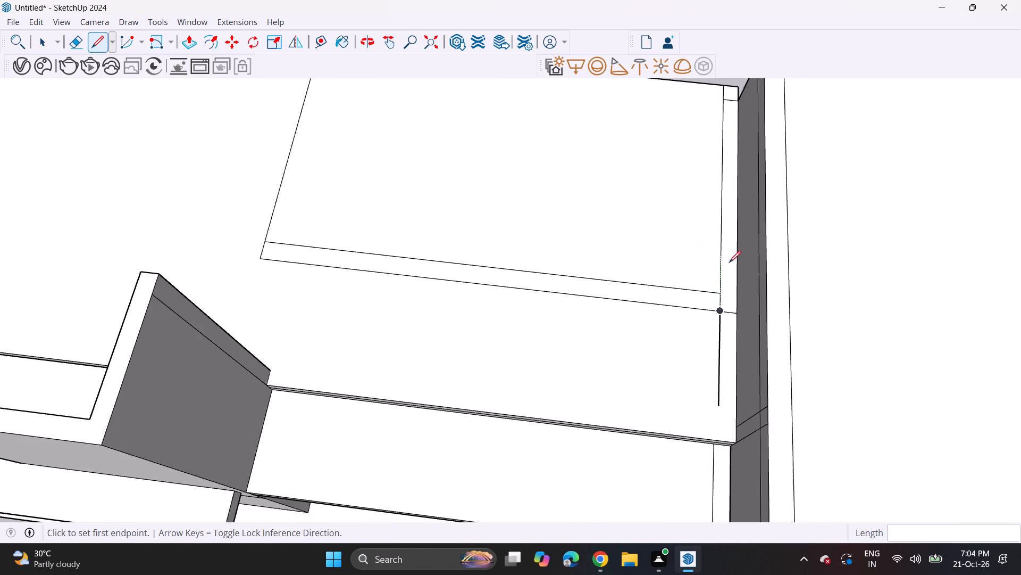
pyautogui.scroll(3, 725, 280)
pyautogui.click(82, 35)
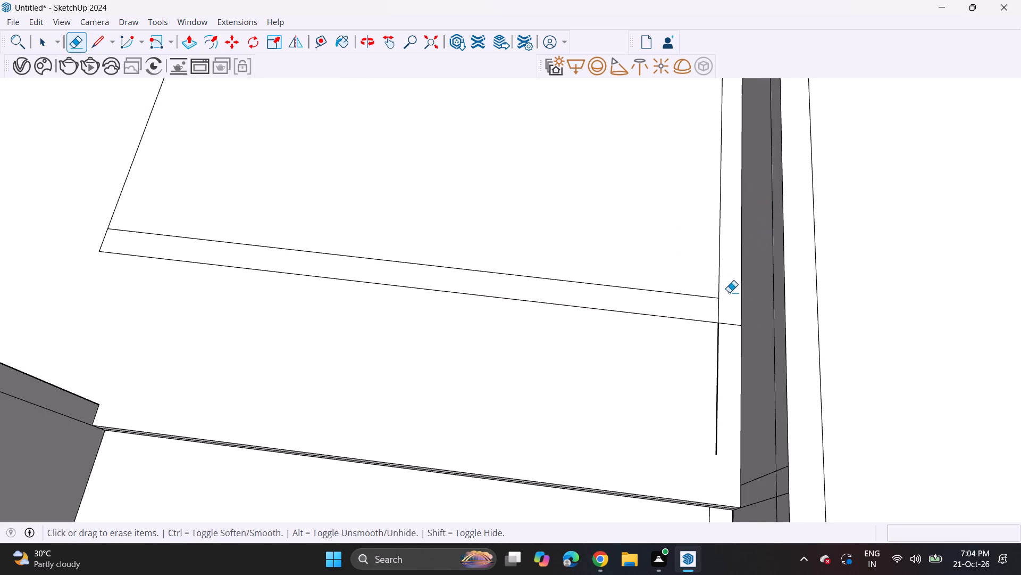
pyautogui.click(717, 312)
pyautogui.click(719, 311)
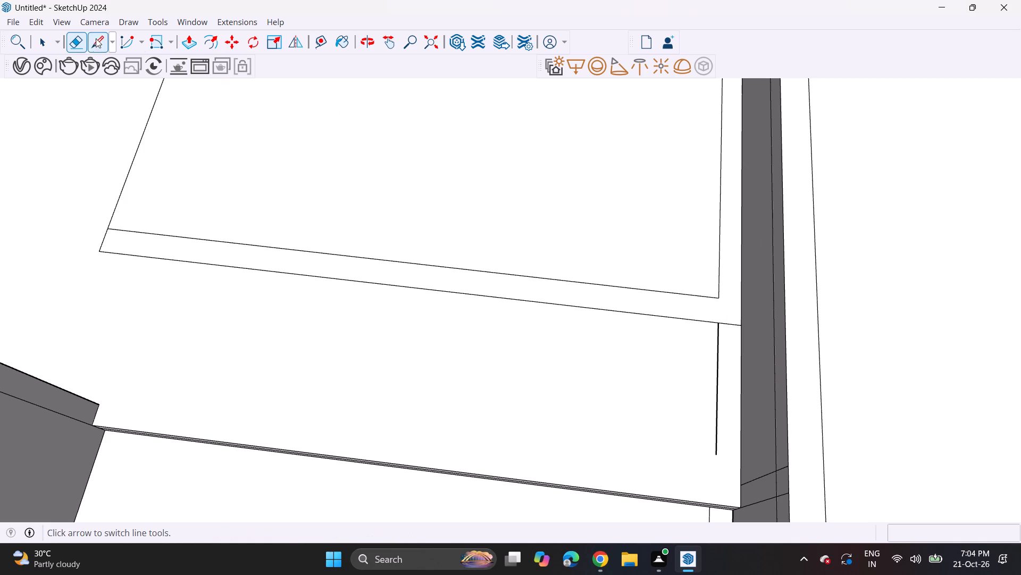
# Pull the L-shaped strip on the middle roof slab up about 7' 4" to form the set-back wall.
pyautogui.click(191, 41)
pyautogui.click(277, 259)
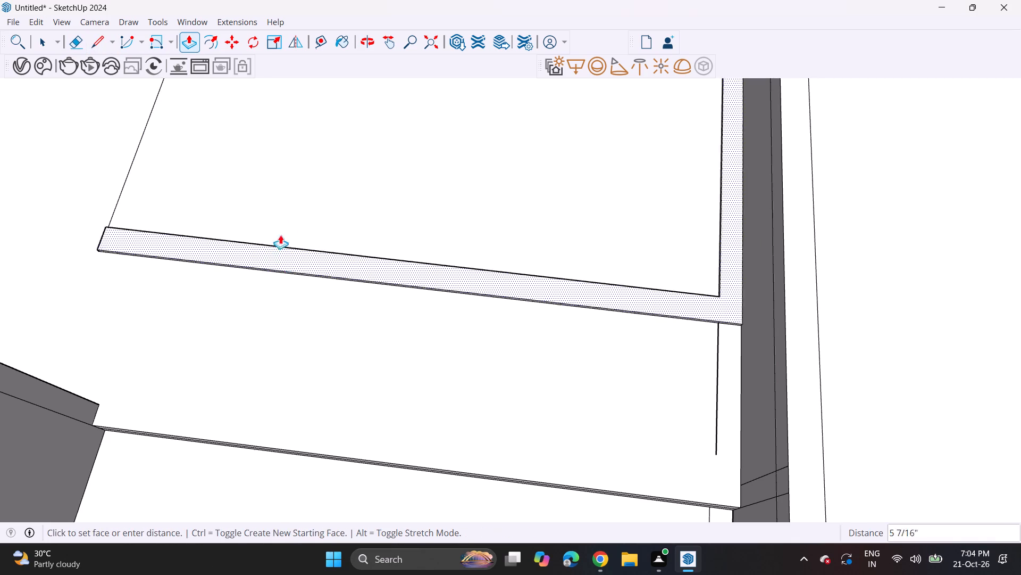
pyautogui.scroll(-5, 288, 204)
pyautogui.scroll(-4, 271, 252)
pyautogui.moveTo(333, 188); pyautogui.dragTo(414, 0, button='middle')
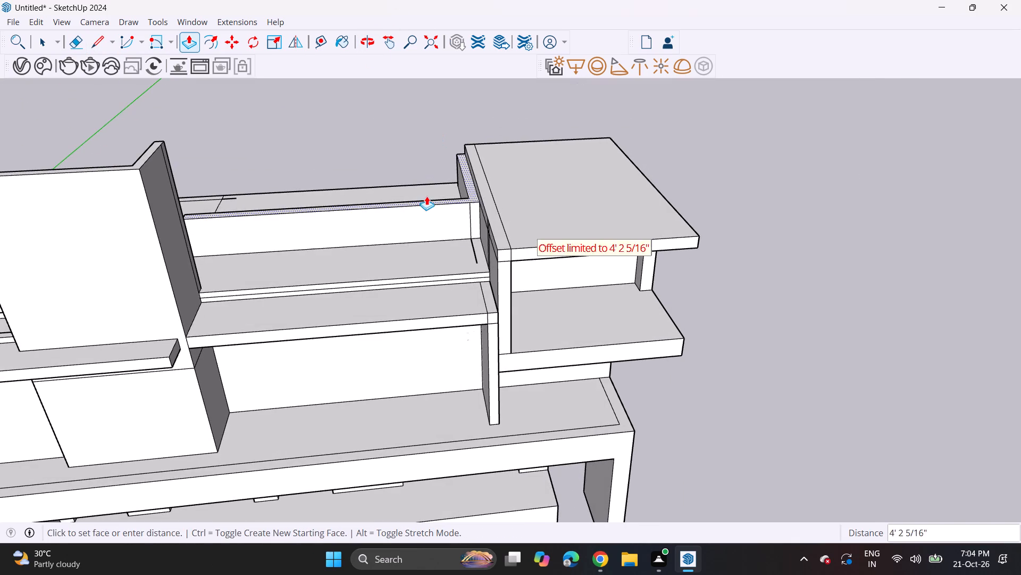
pyautogui.moveTo(432, 209); pyautogui.dragTo(510, 60, button='middle')
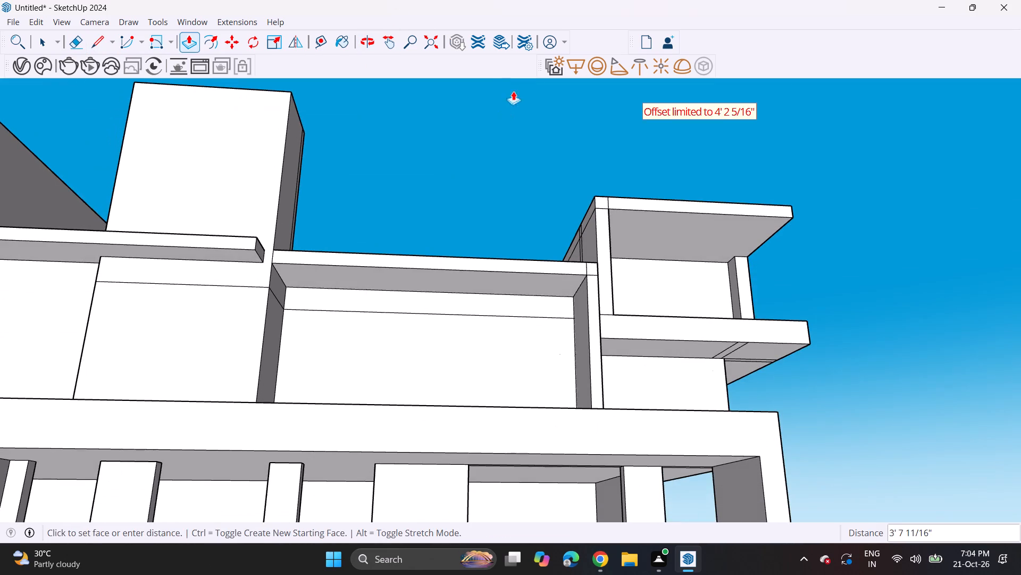
pyautogui.moveTo(531, 159); pyautogui.dragTo(540, 260, button='middle')
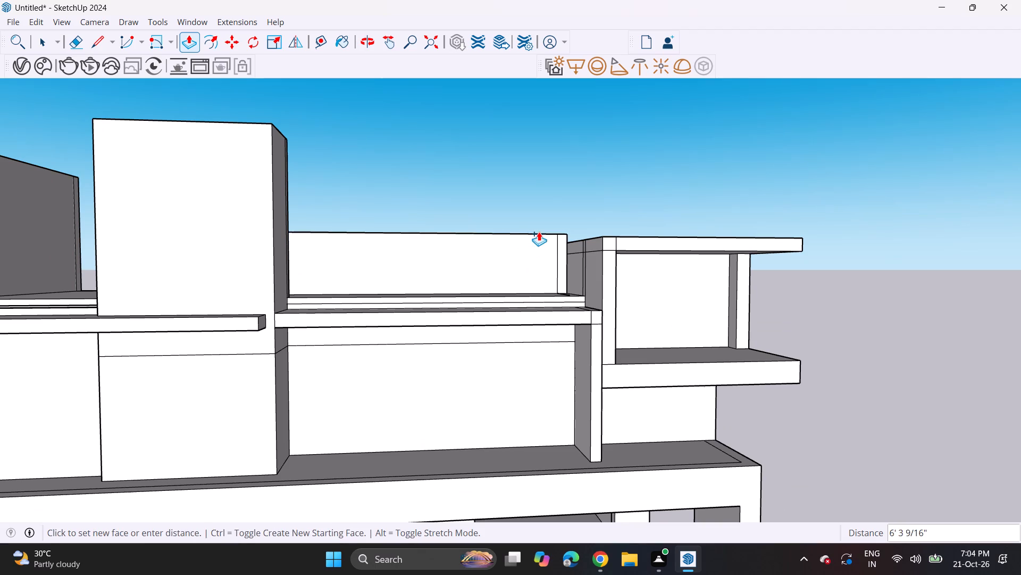
pyautogui.click(552, 222)
# Raise the narrow front strip between the tall corner block and the upright wall into a parapet about 4' 10" high.
pyautogui.moveTo(553, 155); pyautogui.dragTo(516, 314, button='middle')
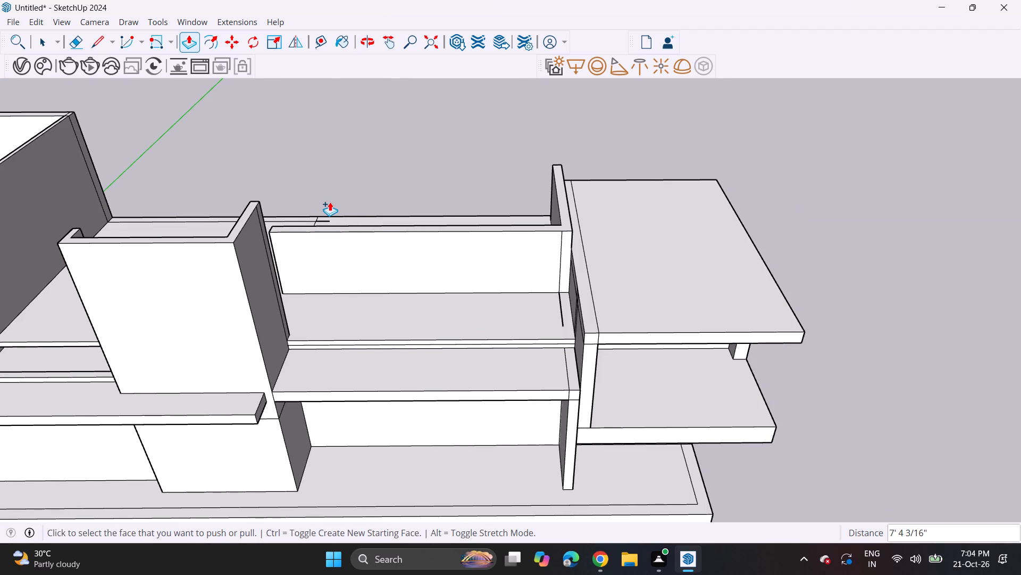
pyautogui.moveTo(206, 295); pyautogui.dragTo(252, 200, button='middle')
pyautogui.keyDown('shift'); pyautogui.moveTo(152, 250); pyautogui.dragTo(167, 244, button='middle'); pyautogui.keyUp('shift')
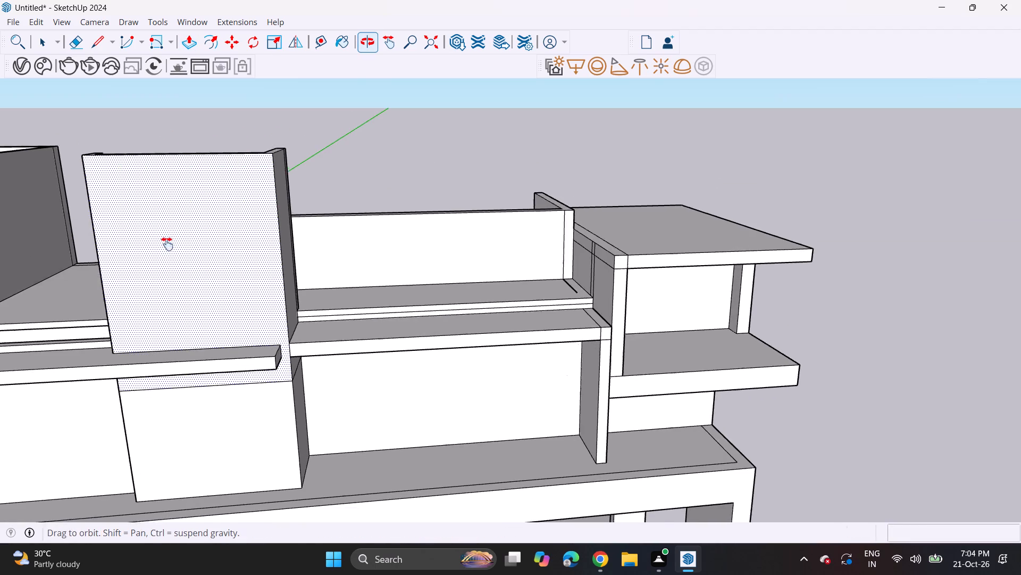
pyautogui.keyDown('shift'); pyautogui.moveTo(167, 244); pyautogui.dragTo(453, 194, button='middle'); pyautogui.keyUp('shift')
pyautogui.moveTo(371, 241); pyautogui.dragTo(345, 303, button='middle')
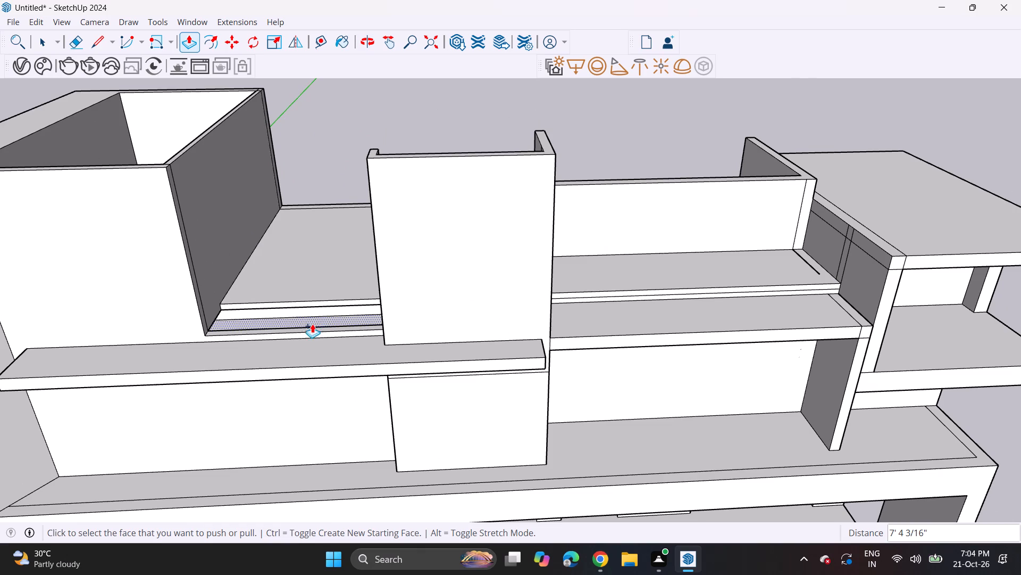
pyautogui.click(304, 319)
pyautogui.click(297, 285)
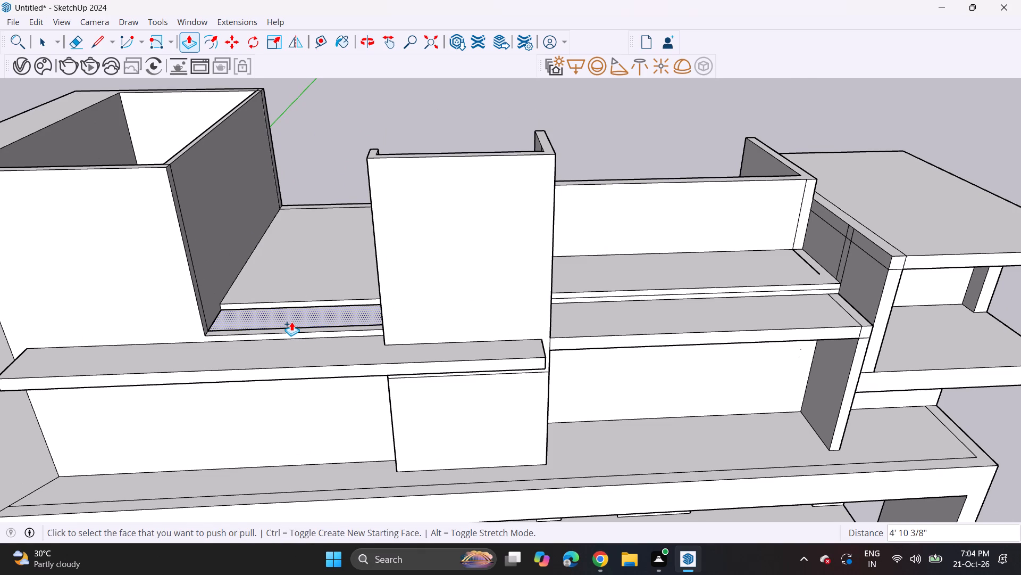
pyautogui.click(291, 322)
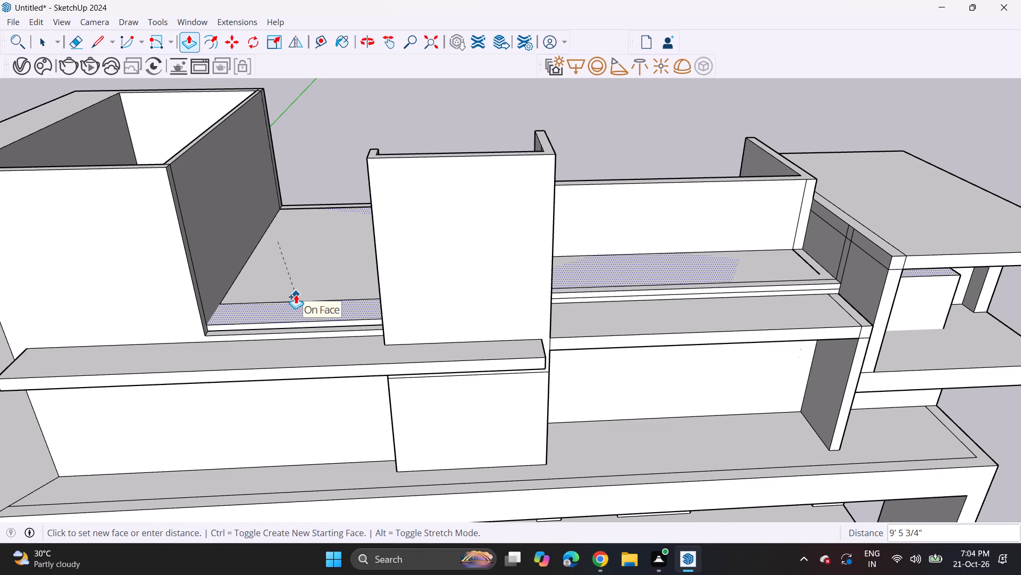
pyautogui.press('Escape')
pyautogui.moveTo(296, 294); pyautogui.dragTo(300, 370, button='middle')
pyautogui.scroll(4, 283, 377)
pyautogui.click(283, 377)
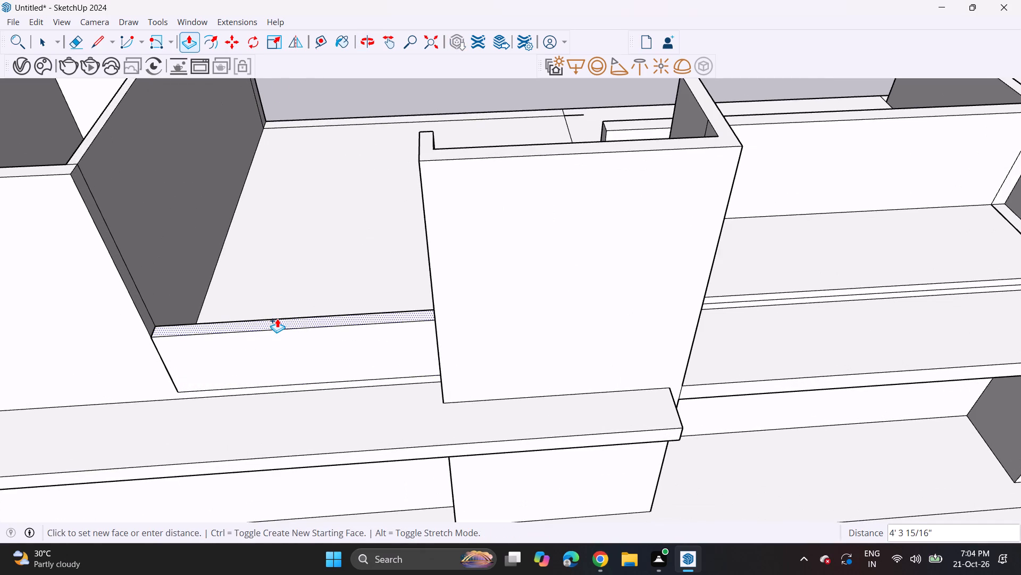
pyautogui.moveTo(277, 318); pyautogui.dragTo(276, 149, button='middle')
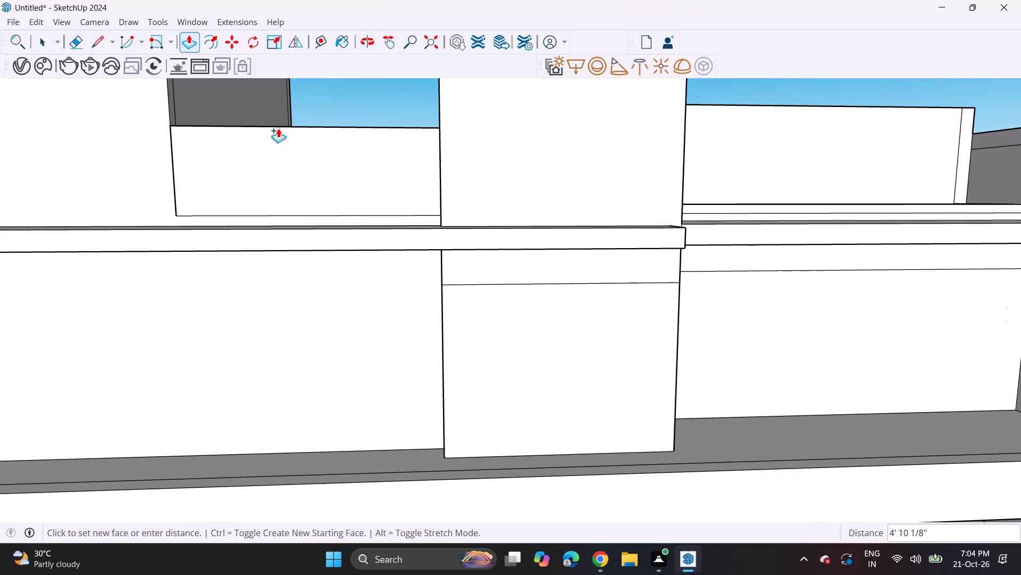
pyautogui.click(278, 128)
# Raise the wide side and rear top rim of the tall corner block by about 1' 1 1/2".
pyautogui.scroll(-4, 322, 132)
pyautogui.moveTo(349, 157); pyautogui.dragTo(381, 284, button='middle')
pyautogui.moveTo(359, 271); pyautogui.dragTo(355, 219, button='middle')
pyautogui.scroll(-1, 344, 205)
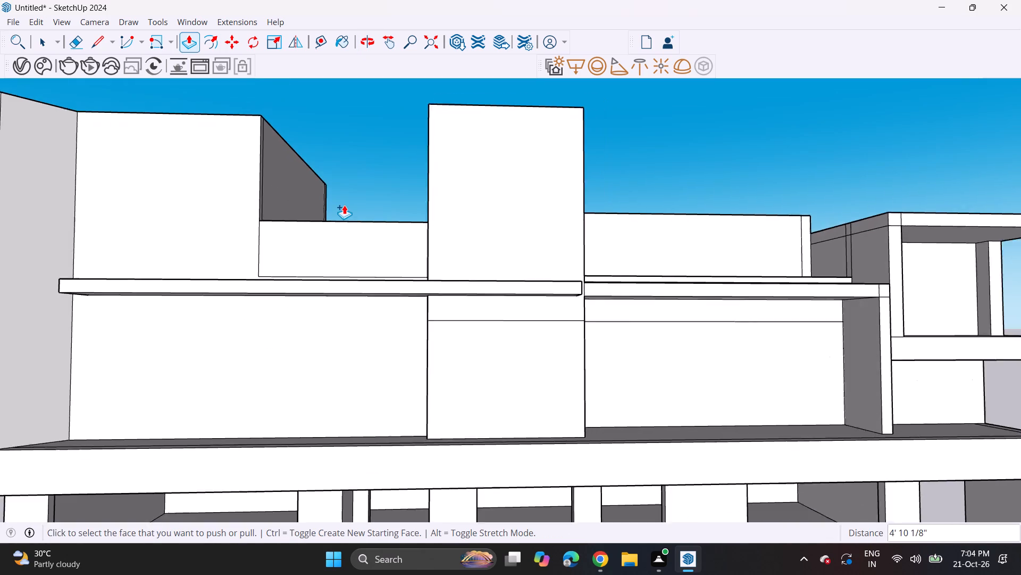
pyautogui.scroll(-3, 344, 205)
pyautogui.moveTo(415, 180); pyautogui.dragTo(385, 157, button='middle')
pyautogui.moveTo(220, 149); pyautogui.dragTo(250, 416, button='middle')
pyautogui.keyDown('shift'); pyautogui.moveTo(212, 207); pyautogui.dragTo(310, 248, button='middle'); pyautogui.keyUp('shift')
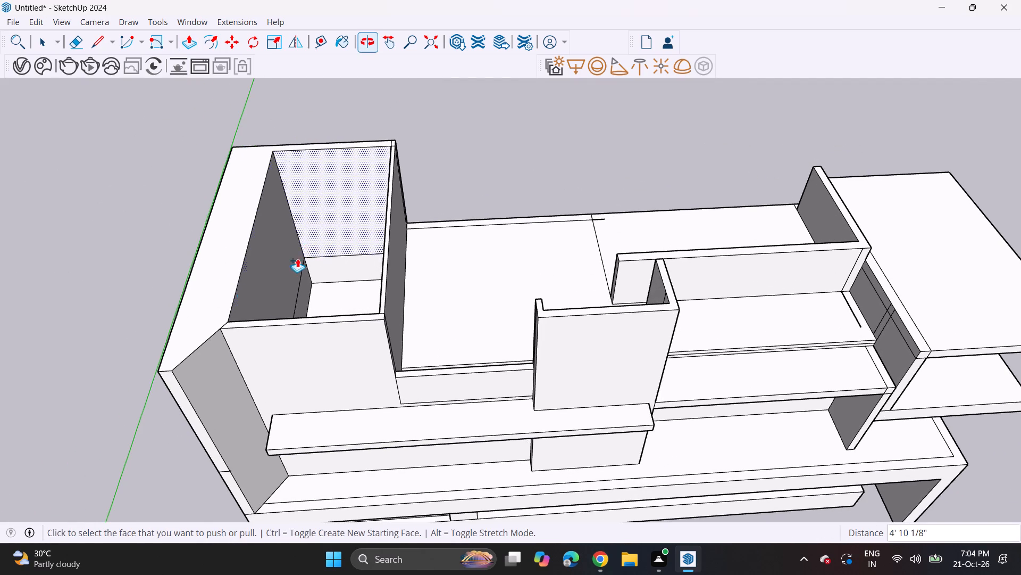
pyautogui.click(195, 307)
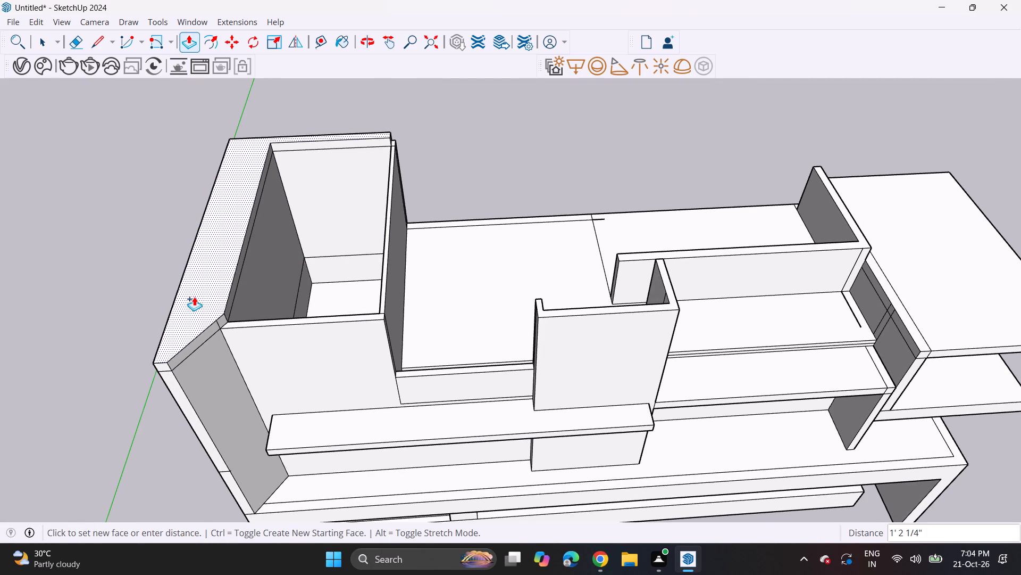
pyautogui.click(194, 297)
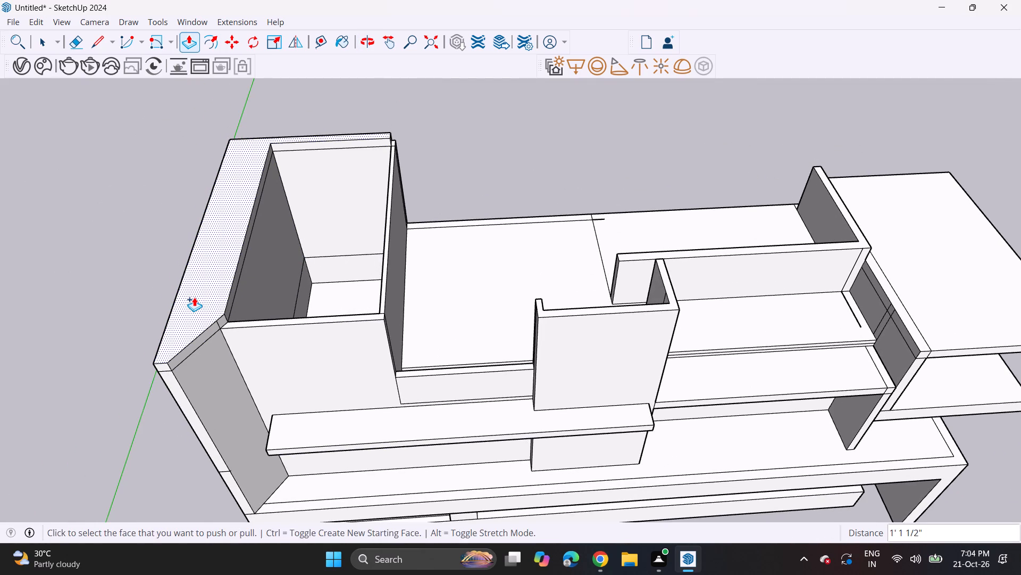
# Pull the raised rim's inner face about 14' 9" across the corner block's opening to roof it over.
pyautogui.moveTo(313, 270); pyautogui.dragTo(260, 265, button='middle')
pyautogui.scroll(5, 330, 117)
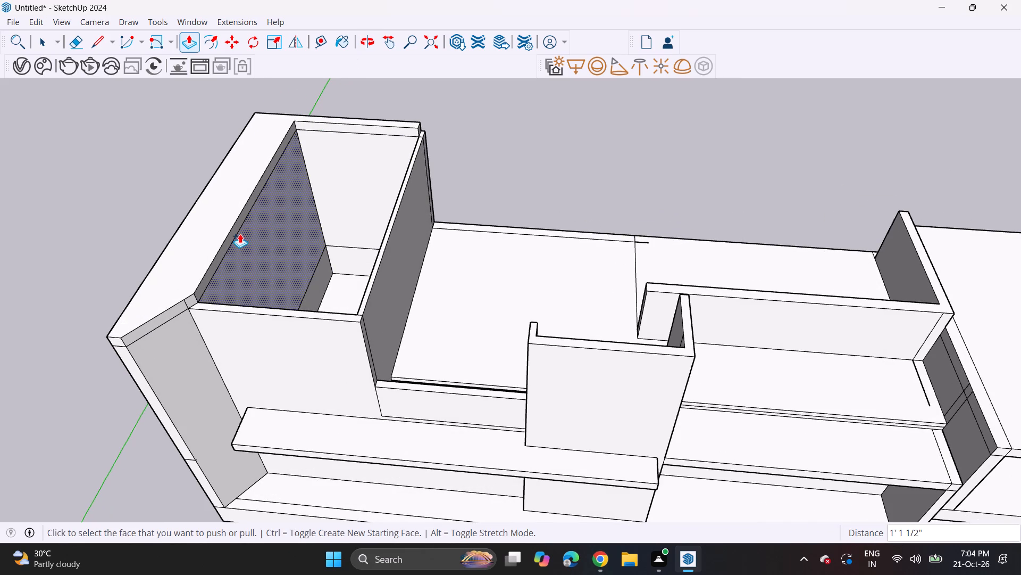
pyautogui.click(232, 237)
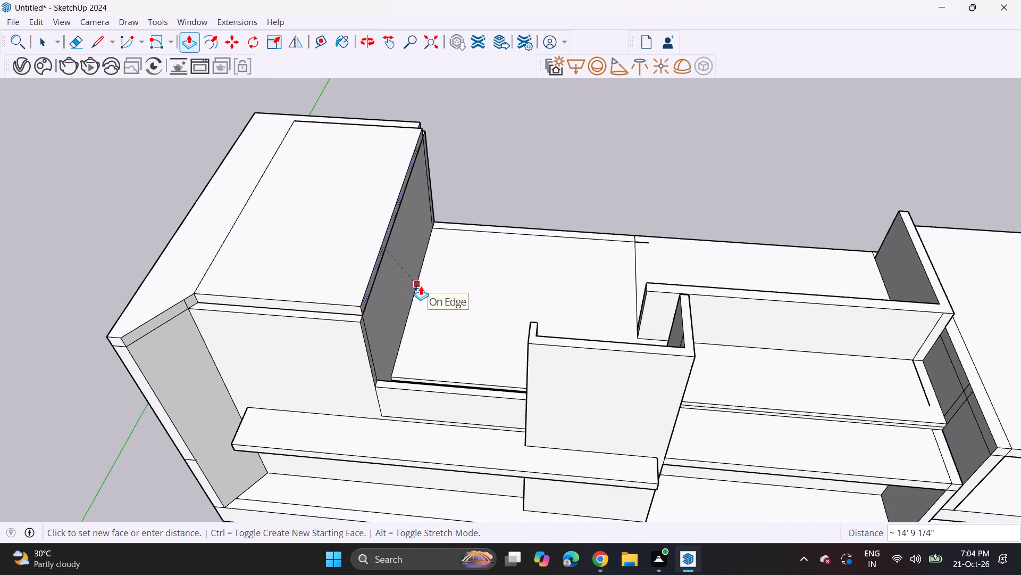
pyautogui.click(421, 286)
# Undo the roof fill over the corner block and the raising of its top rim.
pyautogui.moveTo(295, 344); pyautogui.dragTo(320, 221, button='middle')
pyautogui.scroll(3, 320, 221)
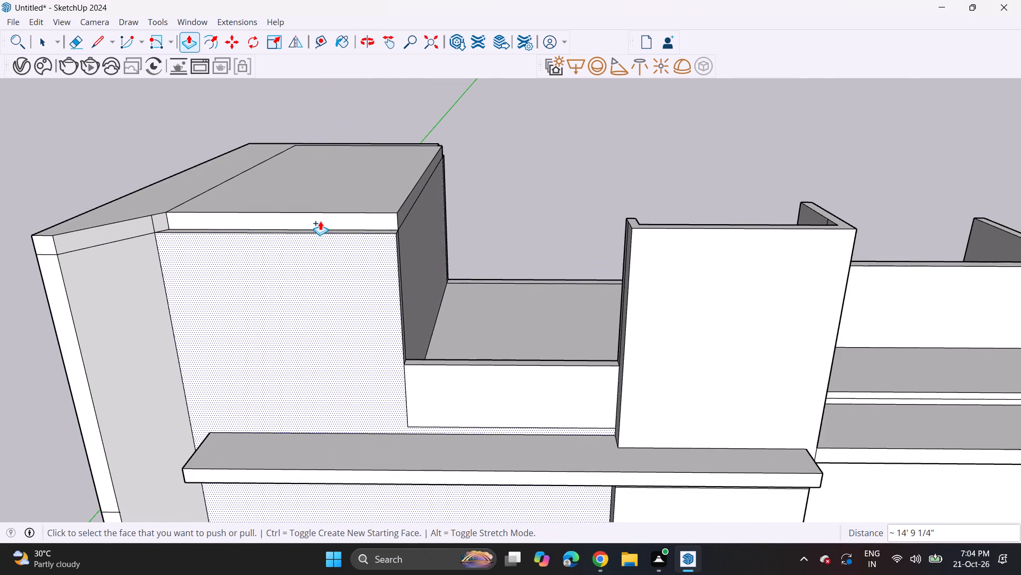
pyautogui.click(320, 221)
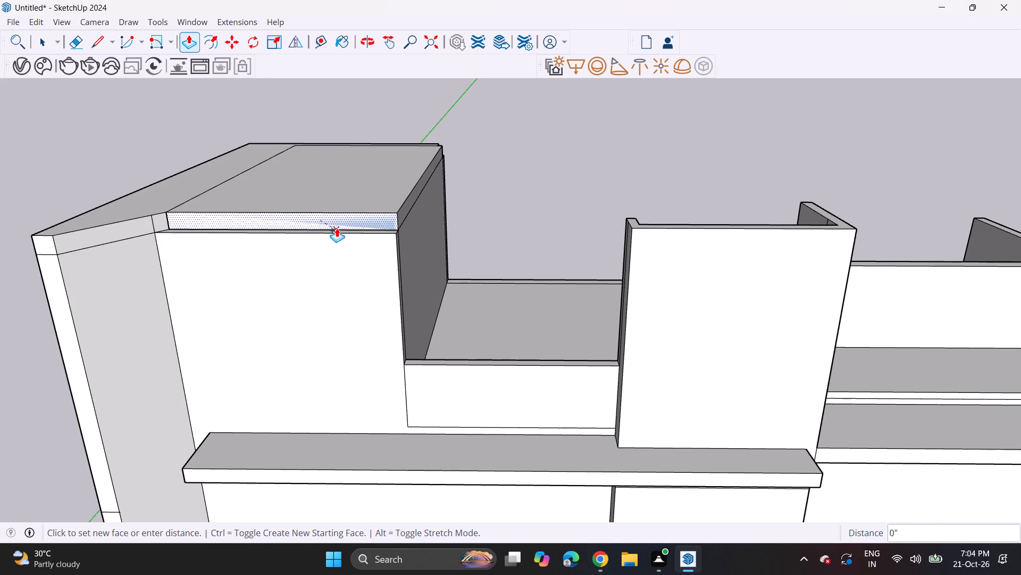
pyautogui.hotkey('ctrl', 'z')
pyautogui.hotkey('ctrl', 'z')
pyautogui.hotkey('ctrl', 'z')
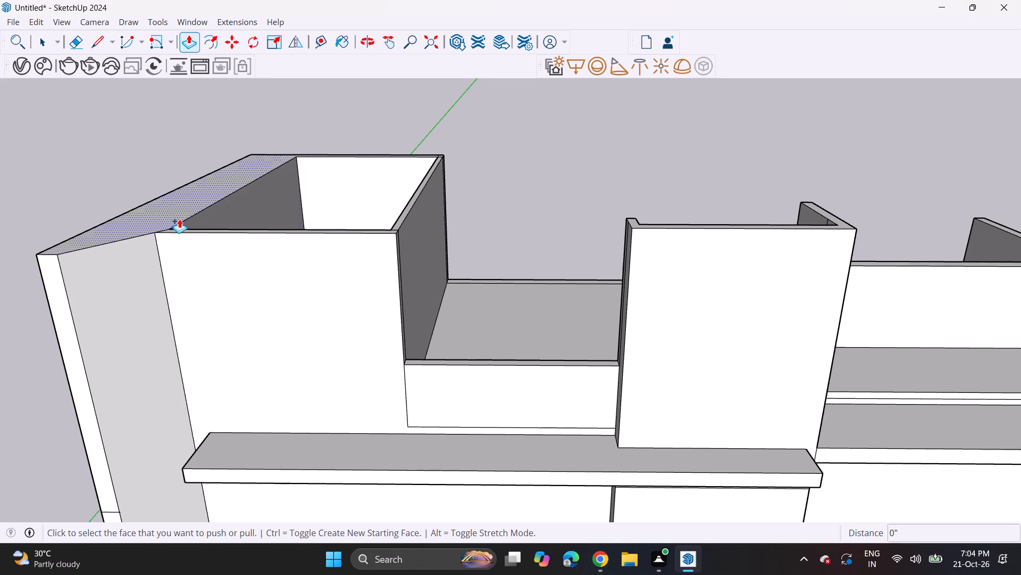
# Pull the corner block's wide side and rear top rim up about 1' 2".
pyautogui.click(179, 217)
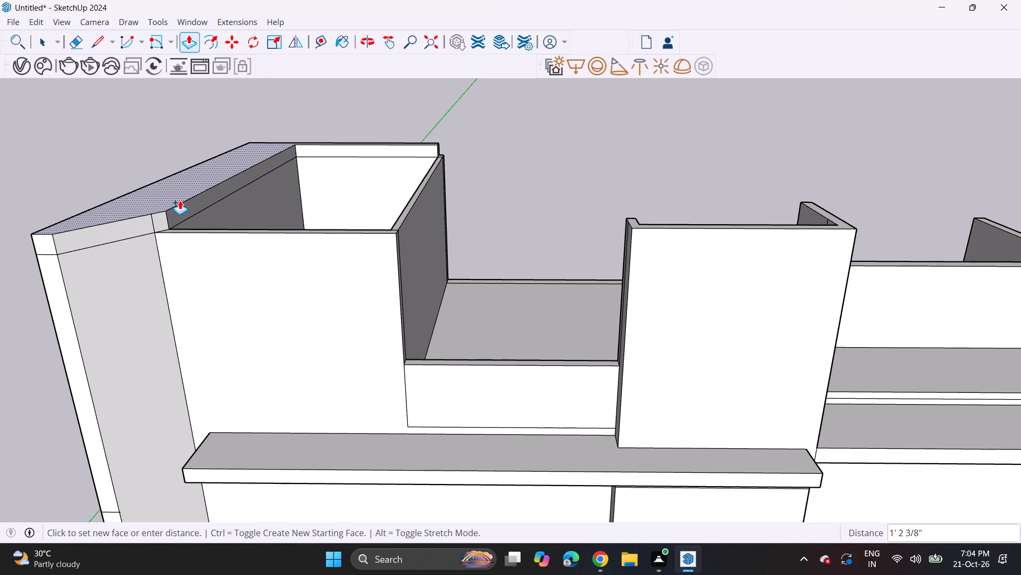
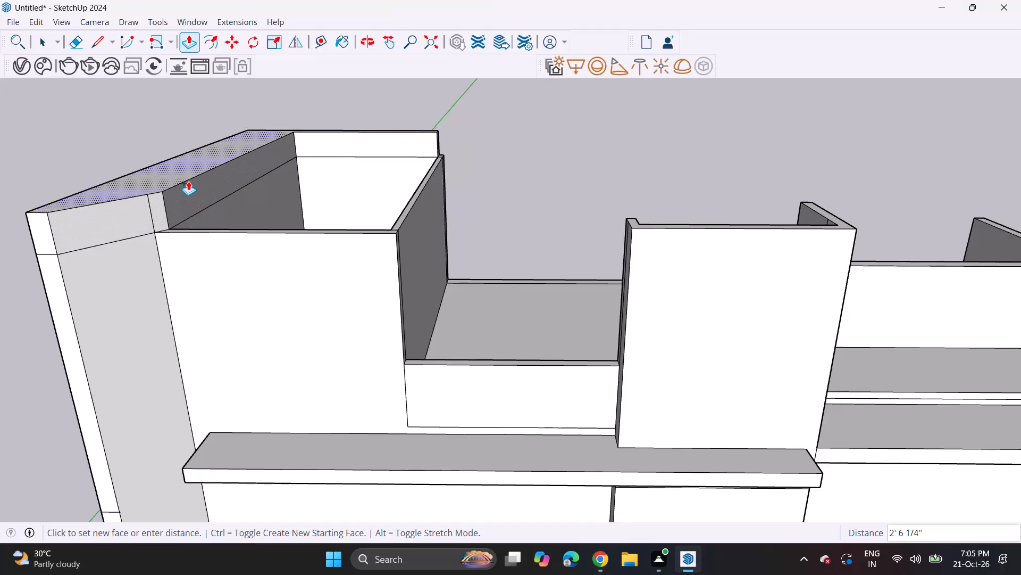
# Draw a line about 29' 7" long across the corner block's wide side top, from its front inner corner to the rear edge.
pyautogui.press('Escape')
pyautogui.scroll(-6, 205, 186)
pyautogui.moveTo(205, 191); pyautogui.dragTo(196, 261, button='middle')
pyautogui.scroll(5, 190, 225)
pyautogui.click(90, 42)
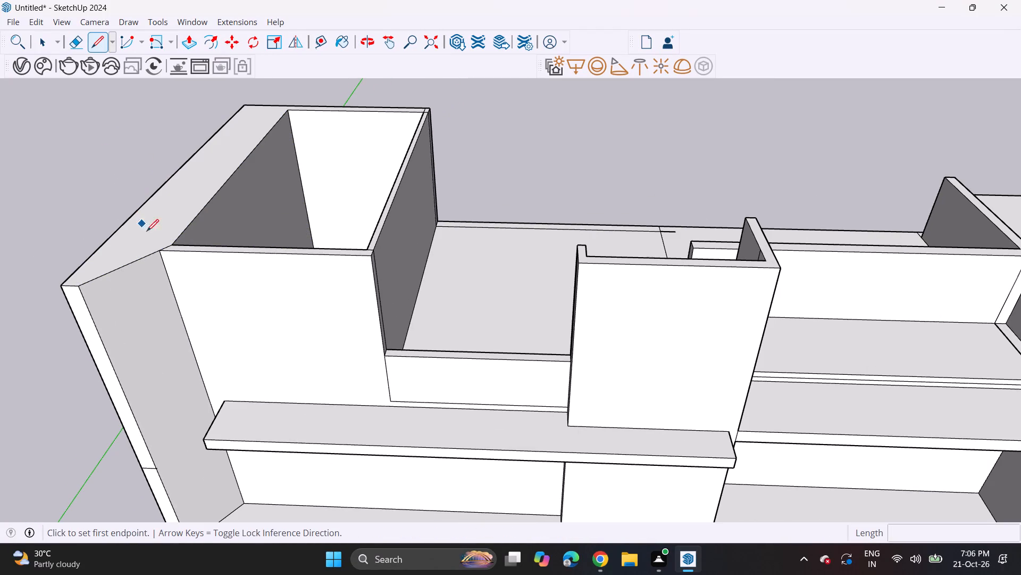
pyautogui.click(159, 251)
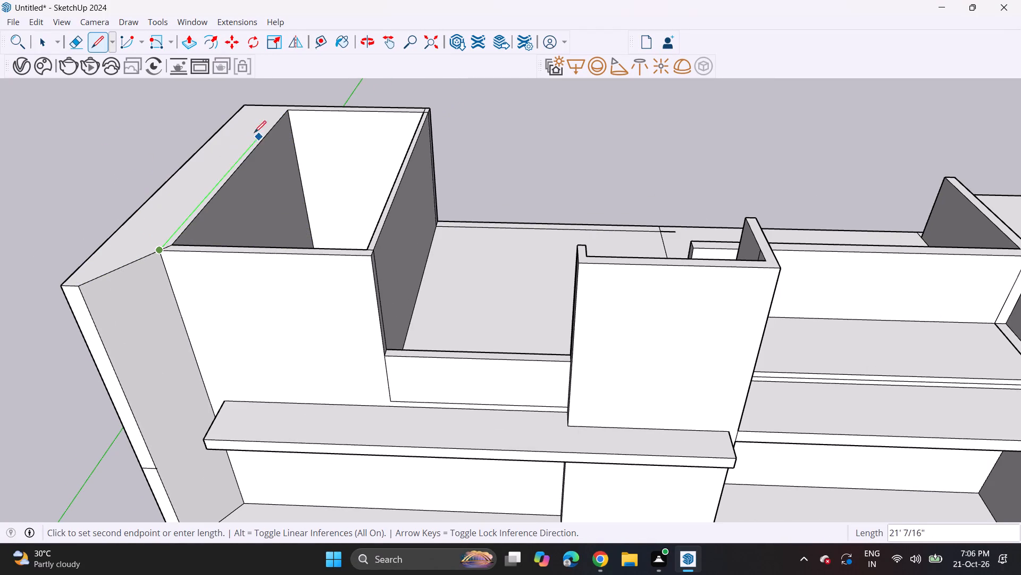
pyautogui.click(286, 104)
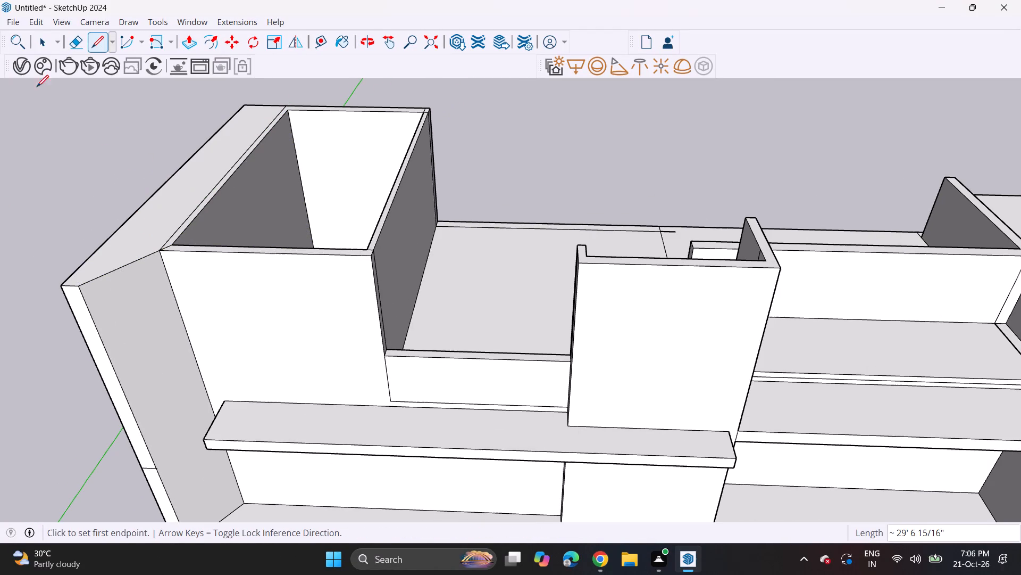
# Raise the narrow inner side and rear rim of the corner block by about 10 5/8".
pyautogui.click(195, 44)
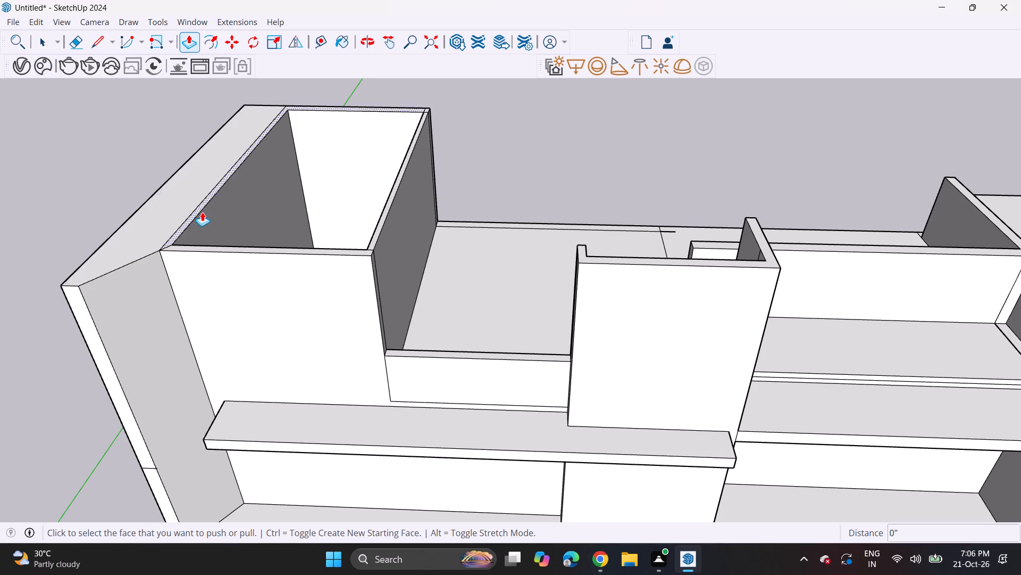
pyautogui.click(198, 208)
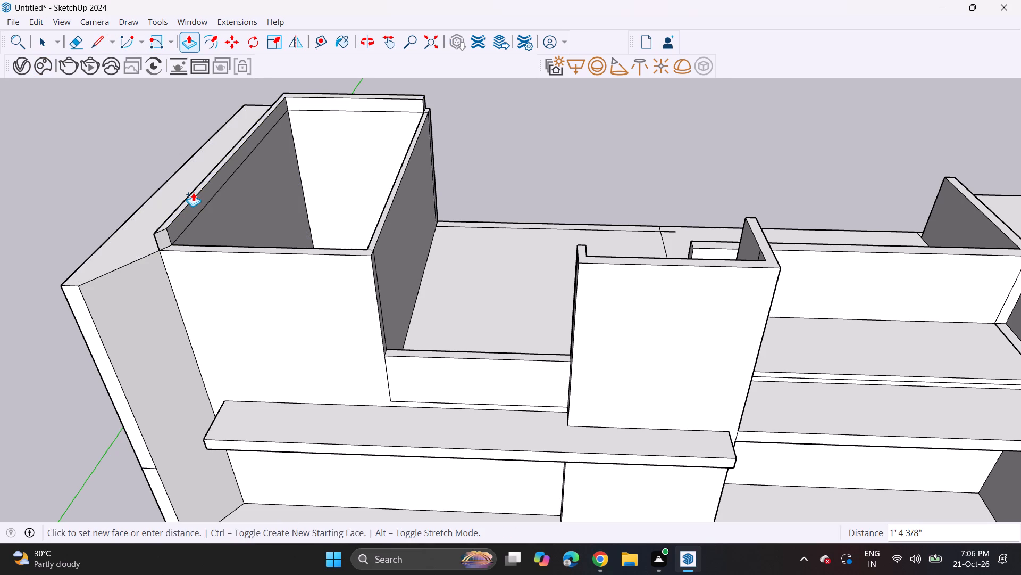
pyautogui.click(195, 198)
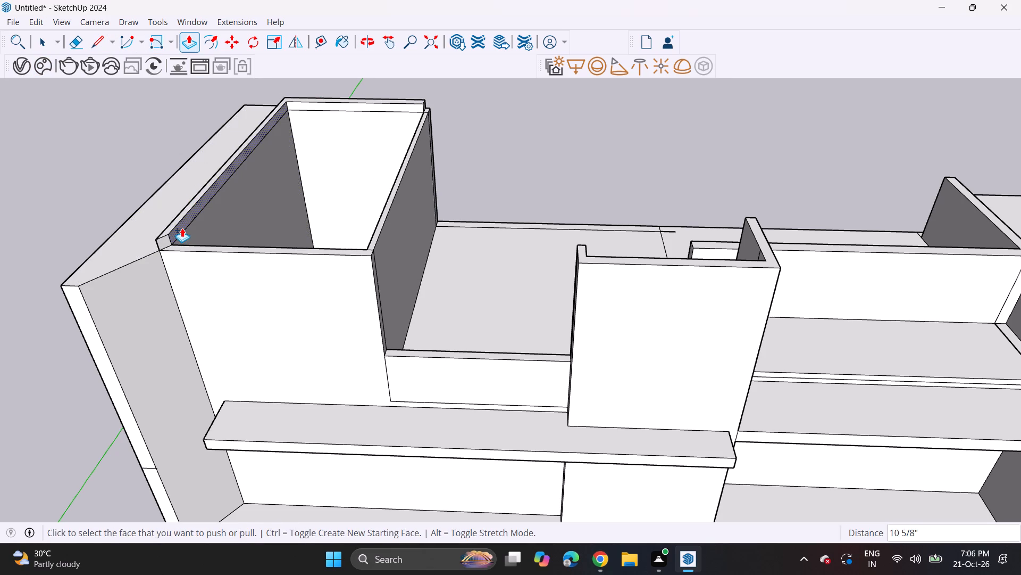
# Pull the raised rim's inner face about 16' 11" across the opening to roof the corner block, overhanging its far side wall.
pyautogui.click(182, 228)
pyautogui.scroll(-5, 374, 264)
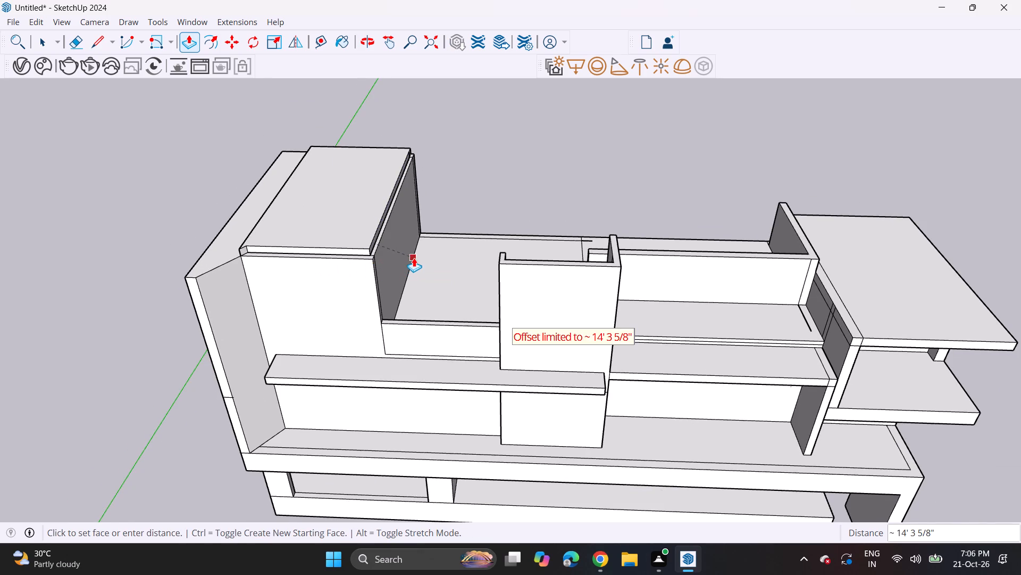
pyautogui.moveTo(416, 260); pyautogui.dragTo(449, 143, button='middle')
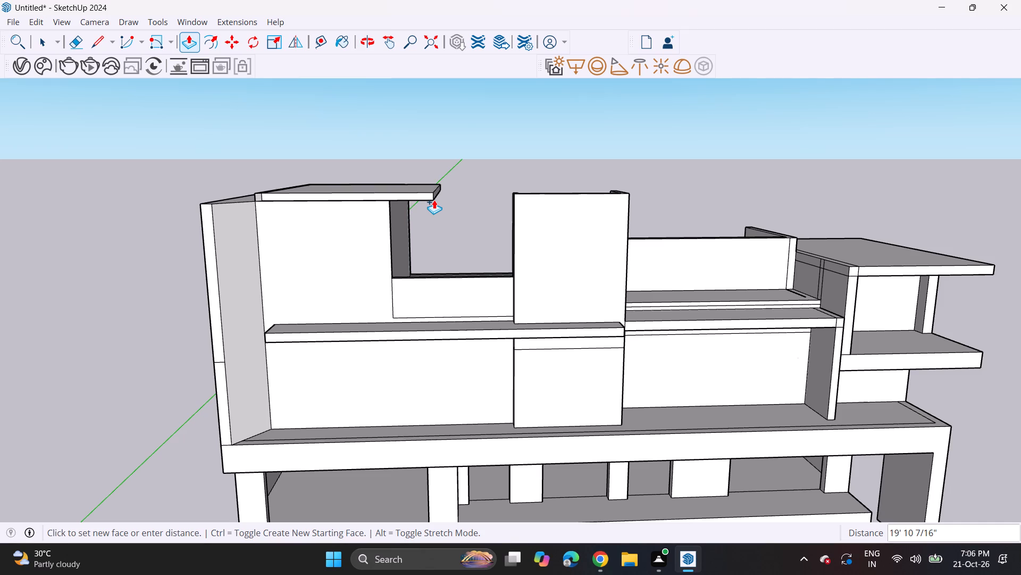
pyautogui.moveTo(409, 192); pyautogui.dragTo(403, 101, button='middle')
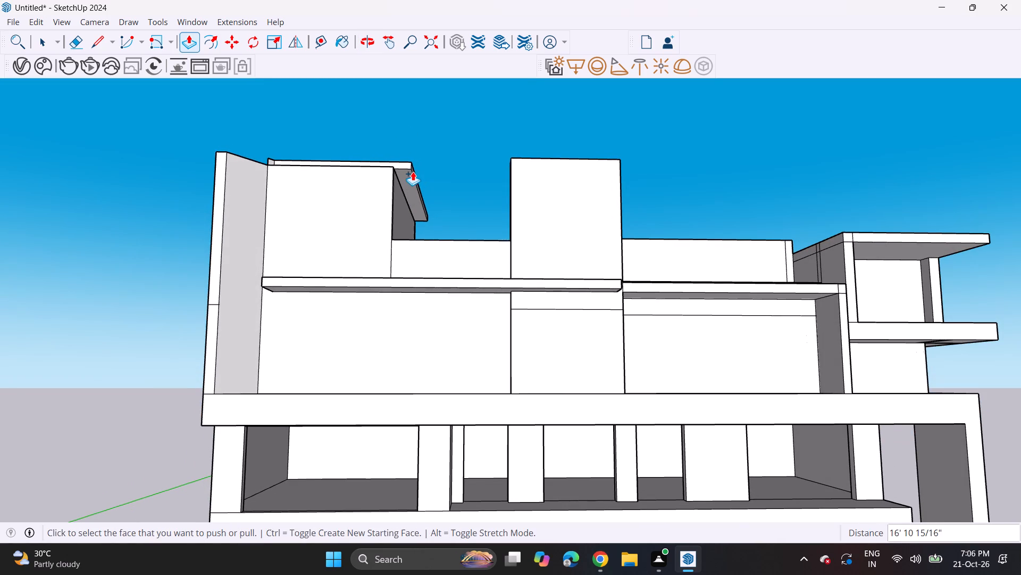
pyautogui.click(413, 171)
# Pull the roof slab's front face forward about 9 7/16" to meet the corner block's front wall face.
pyautogui.moveTo(408, 161); pyautogui.dragTo(329, 374, button='middle')
pyautogui.scroll(7, 272, 244)
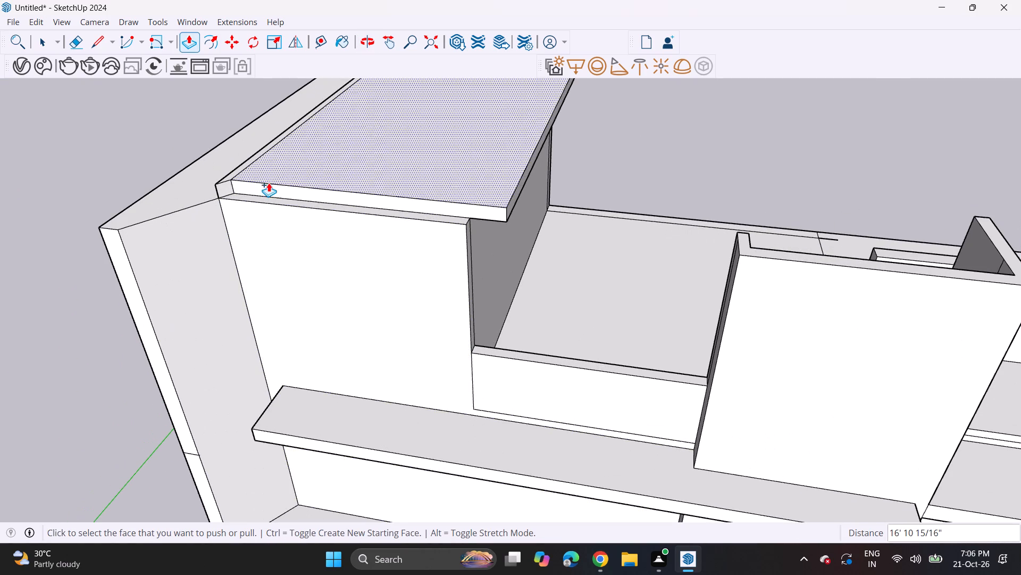
pyautogui.click(263, 194)
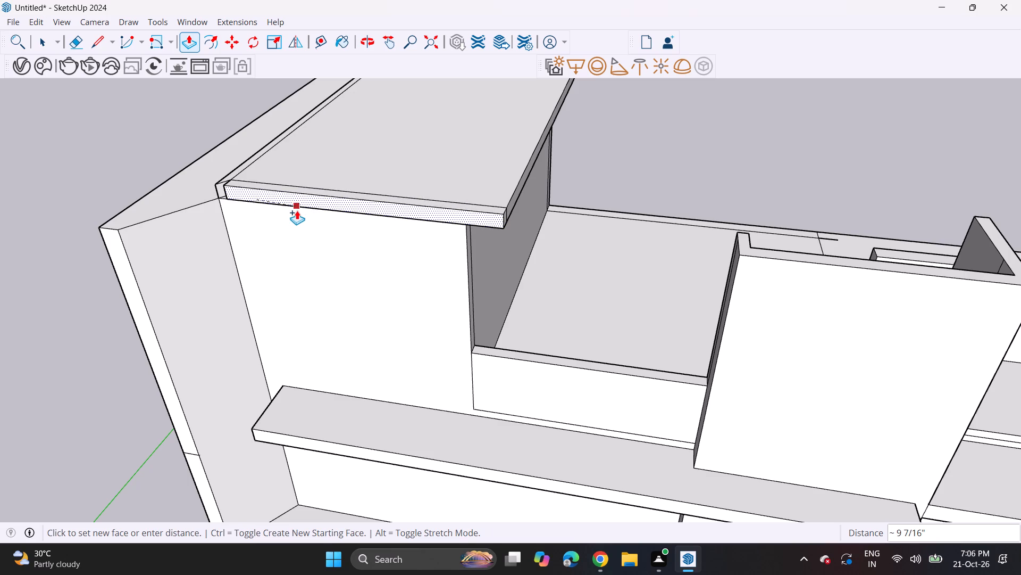
pyautogui.click(297, 210)
# Raise the top of the corner block's wide side wall by about 3' 7 3/4".
pyautogui.moveTo(155, 193); pyautogui.dragTo(207, 203, button='middle')
pyautogui.click(198, 226)
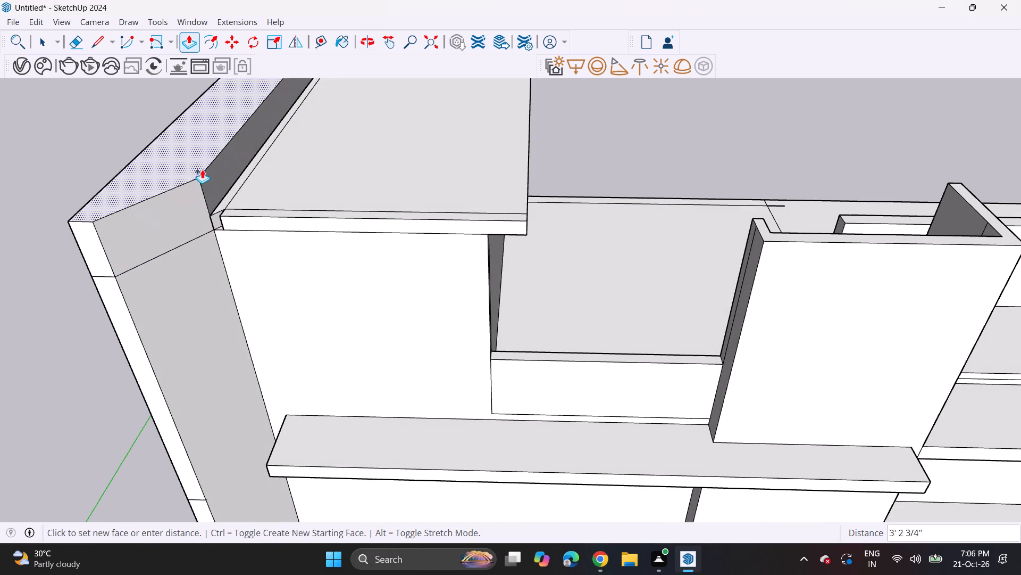
pyautogui.click(202, 163)
# Erase the stray edges at the front corner where the roof slab meets the raised wide side wall.
pyautogui.moveTo(244, 208); pyautogui.dragTo(273, 197, button='middle')
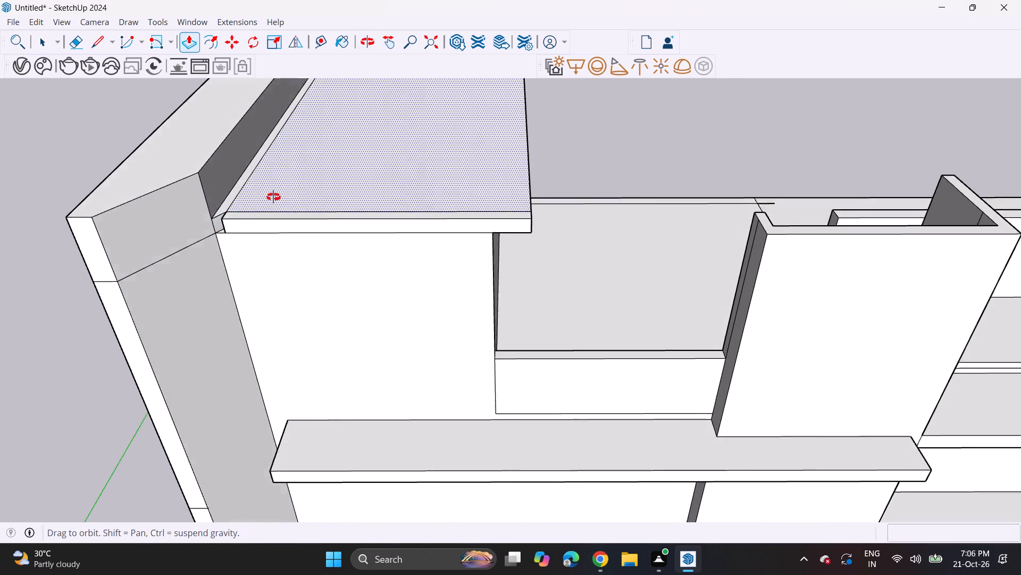
pyautogui.moveTo(273, 197); pyautogui.dragTo(307, 250, button='middle')
pyautogui.scroll(4, 232, 289)
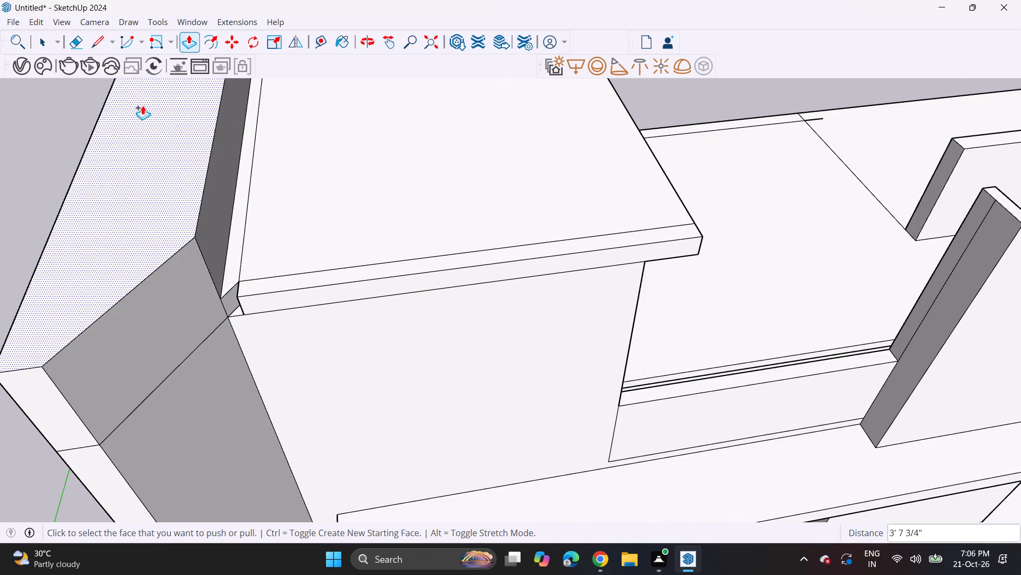
pyautogui.click(85, 47)
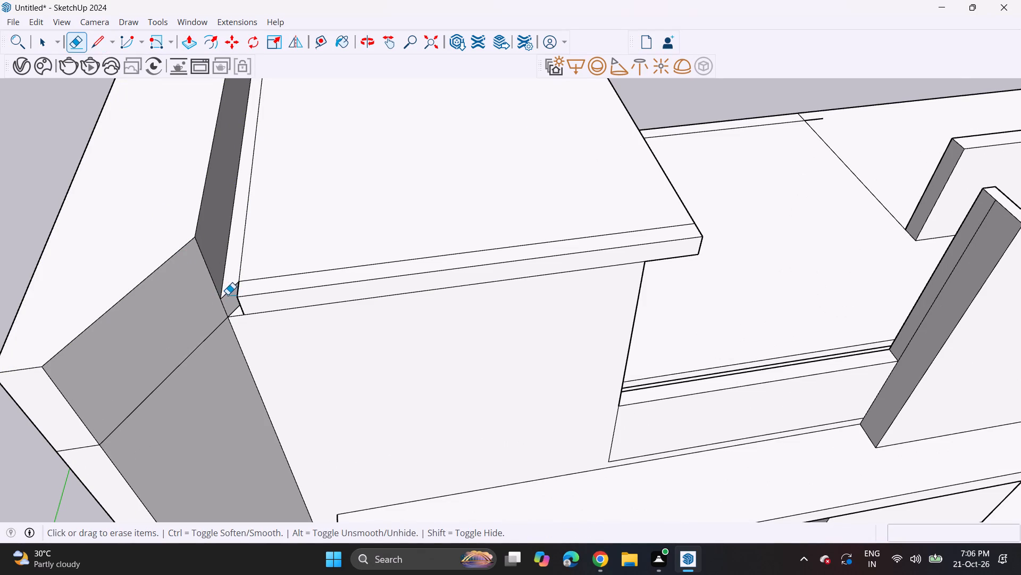
pyautogui.click(228, 294)
pyautogui.scroll(-4, 228, 294)
pyautogui.moveTo(228, 294); pyautogui.dragTo(300, 302, button='middle')
pyautogui.moveTo(279, 293); pyautogui.dragTo(277, 293, button='middle')
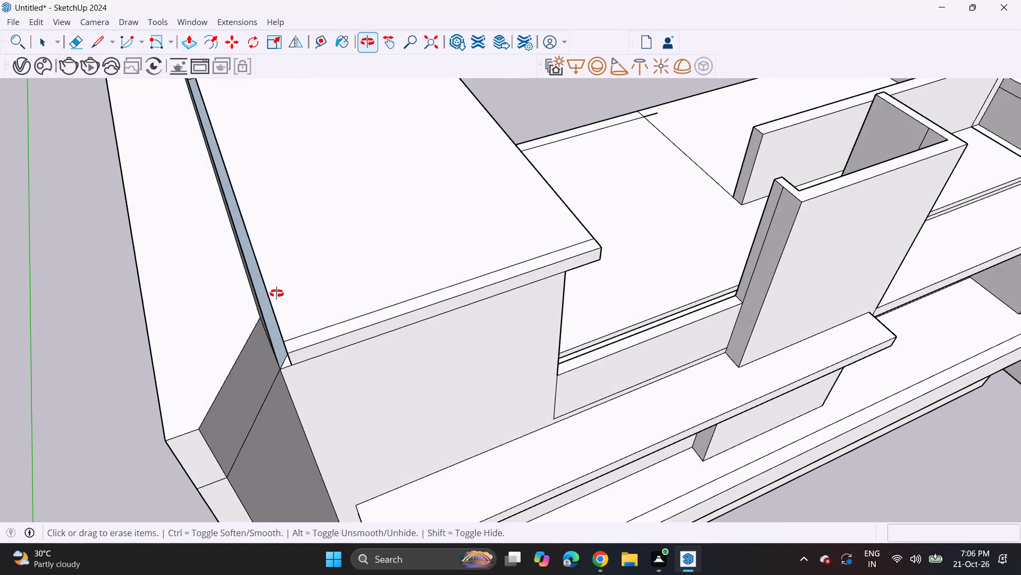
pyautogui.moveTo(277, 293); pyautogui.dragTo(223, 261, button='middle')
pyautogui.scroll(8, 235, 274)
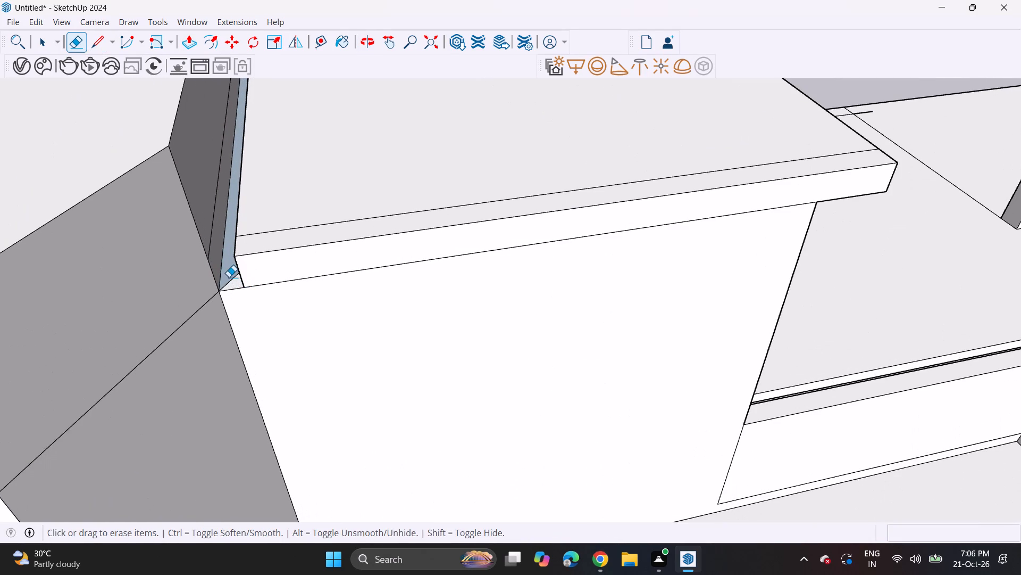
pyautogui.click(229, 283)
pyautogui.scroll(-4, 229, 283)
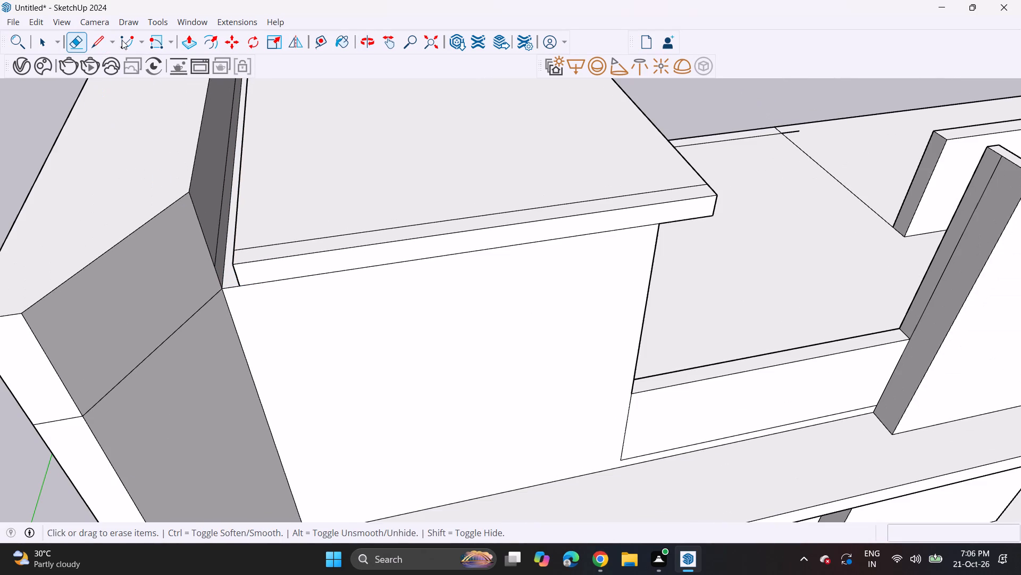
# Pull the narrow strip beside the wide side wall up about 3' 7 3/4" to the wall's top.
pyautogui.click(188, 44)
pyautogui.click(232, 274)
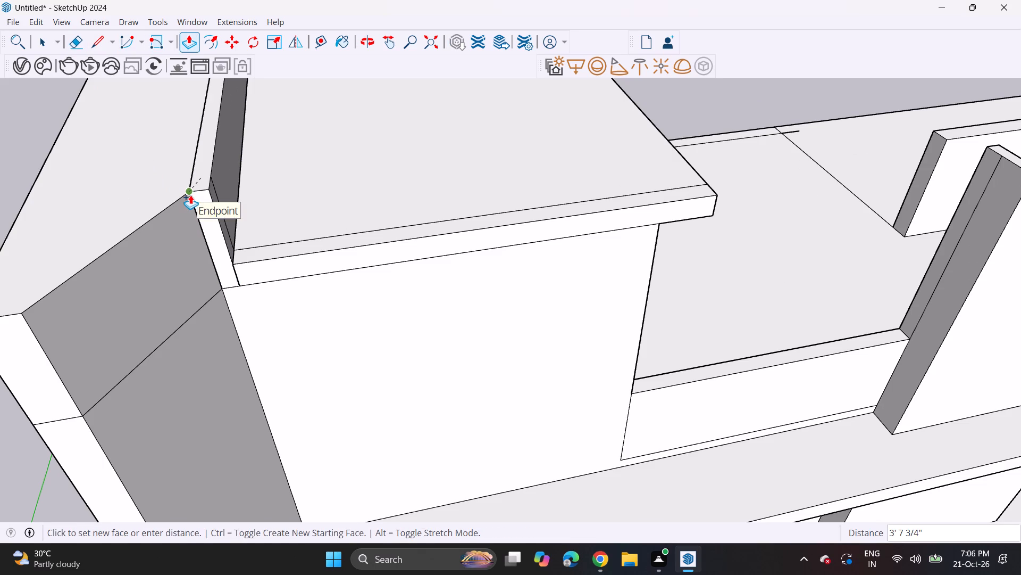
pyautogui.click(190, 195)
# Raise the roof slab's front strip and main top face to the same level as the wide side wall.
pyautogui.doubleClick(261, 256)
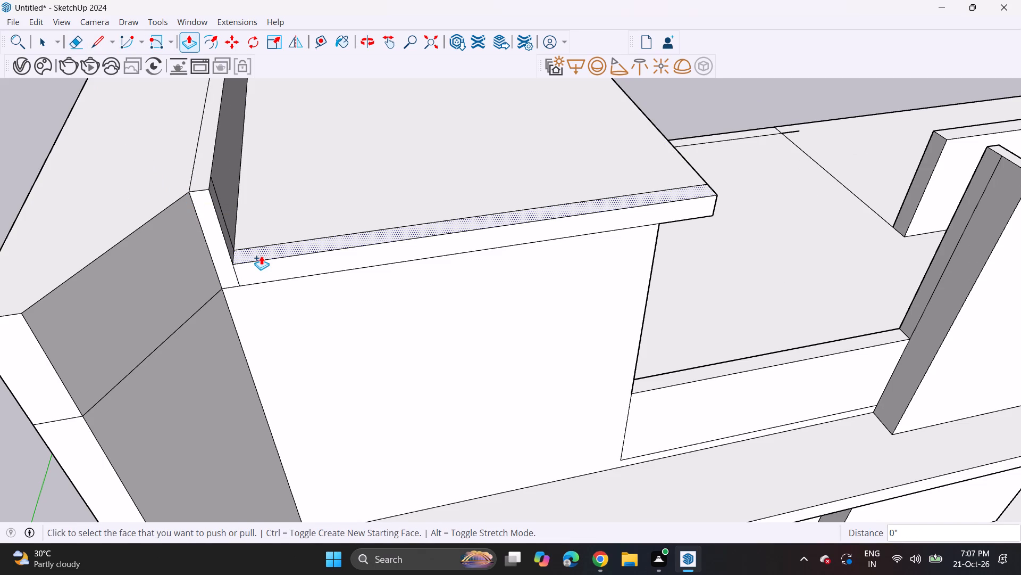
pyautogui.hotkey('ctrl', 'z')
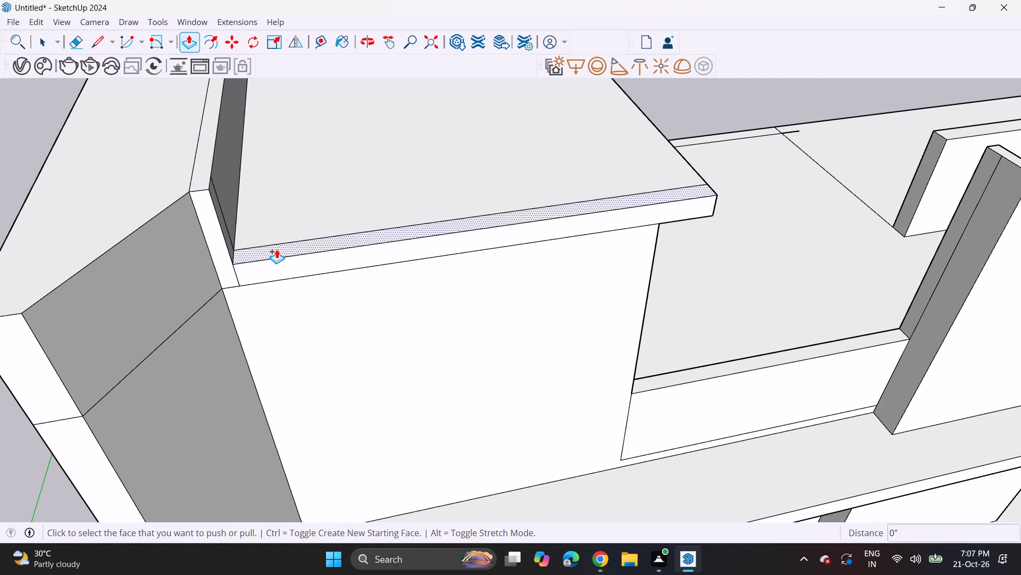
pyautogui.click(277, 249)
pyautogui.click(180, 188)
pyautogui.doubleClick(280, 150)
# Lower the wide side wall top, the narrow strip, the main roof face and its front strip by about 5 1/2" each.
pyautogui.moveTo(378, 209); pyautogui.dragTo(329, 68, button='middle')
pyautogui.scroll(-4, 308, 91)
pyautogui.moveTo(371, 225); pyautogui.dragTo(337, 175, button='middle')
pyautogui.scroll(-2, 333, 204)
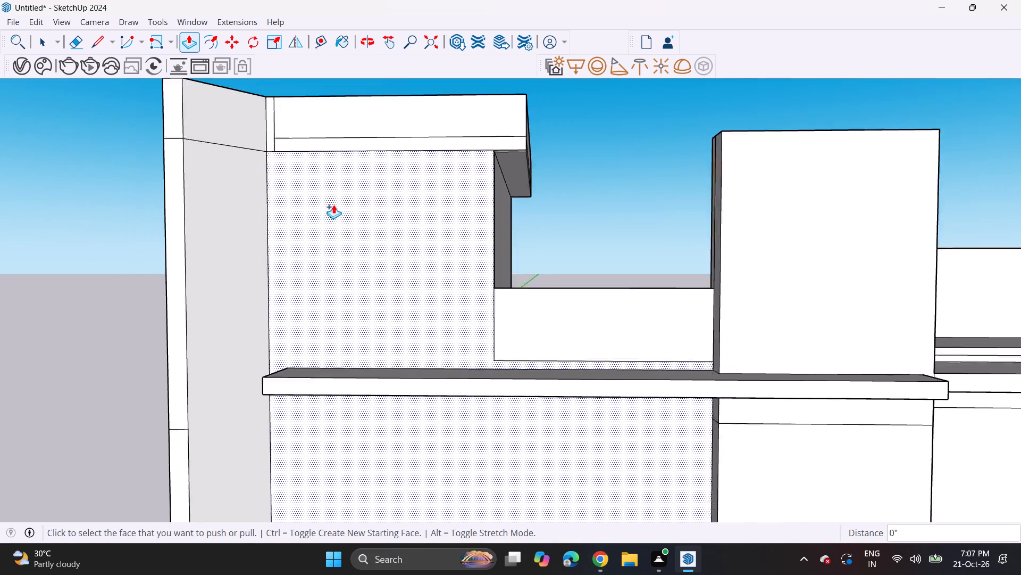
pyautogui.scroll(-2, 333, 204)
pyautogui.moveTo(337, 200); pyautogui.dragTo(327, 284, button='middle')
pyautogui.moveTo(237, 159); pyautogui.dragTo(238, 175, button='middle')
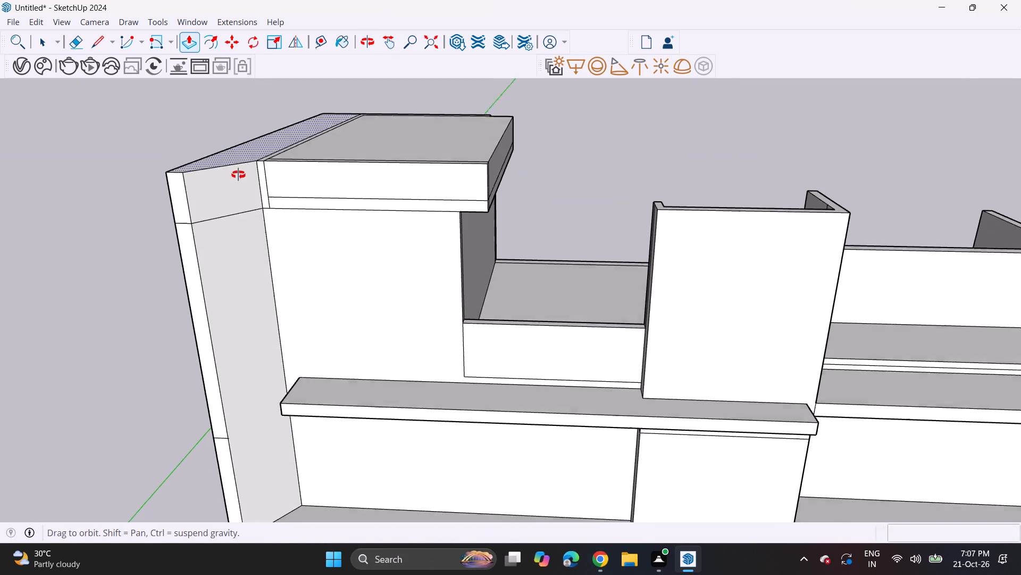
pyautogui.moveTo(238, 175); pyautogui.dragTo(238, 176, button='middle')
pyautogui.scroll(2, 236, 155)
pyautogui.click(236, 162)
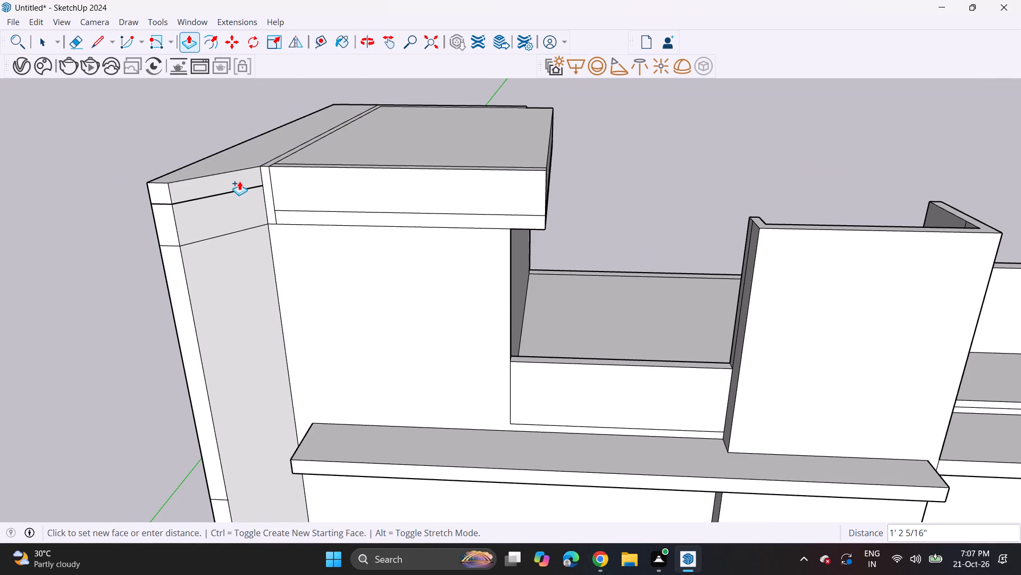
pyautogui.click(240, 169)
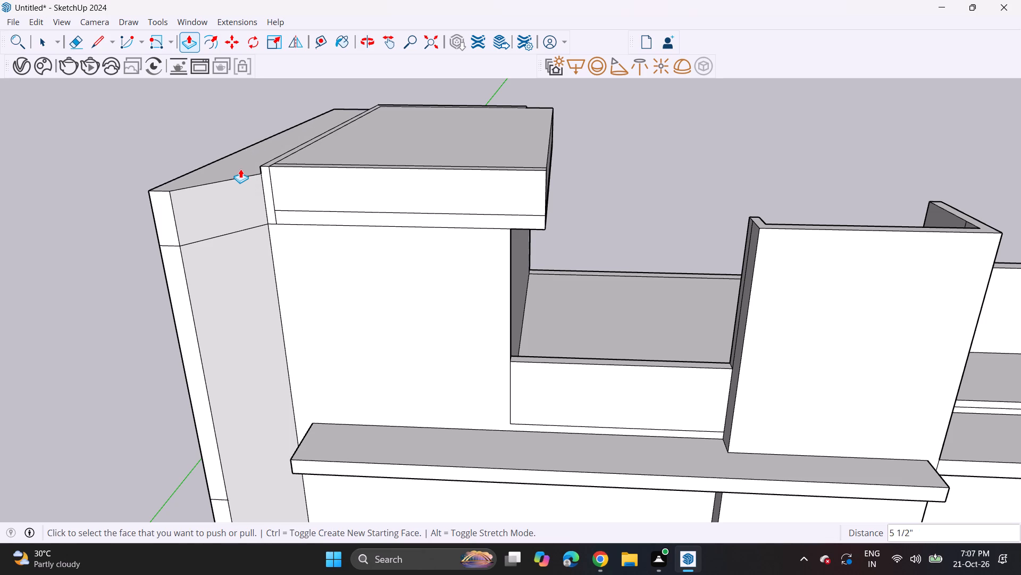
pyautogui.doubleClick(264, 164)
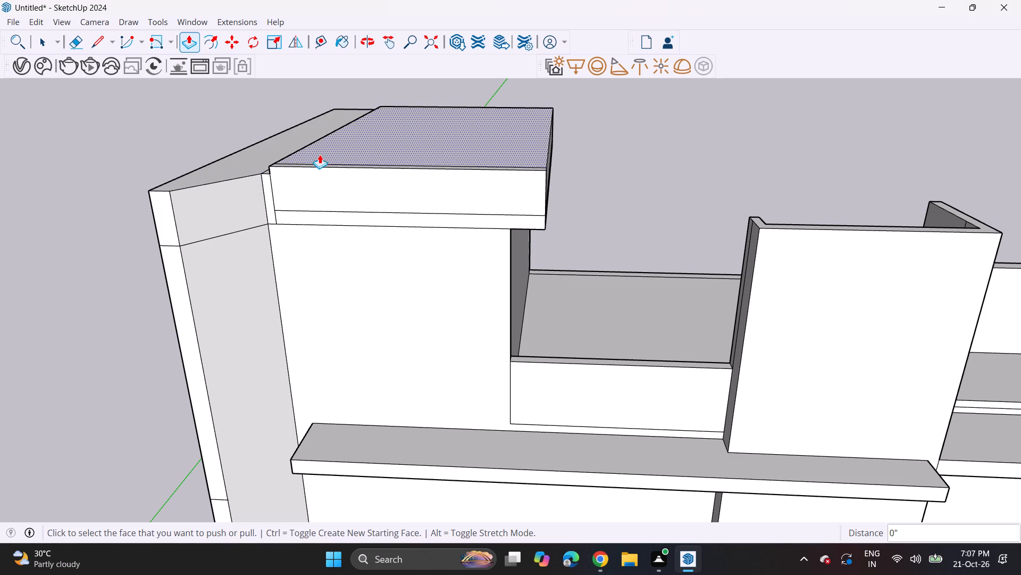
pyautogui.doubleClick(321, 153)
pyautogui.moveTo(309, 162); pyautogui.dragTo(309, 203, button='middle')
pyautogui.scroll(4, 302, 198)
pyautogui.doubleClick(300, 192)
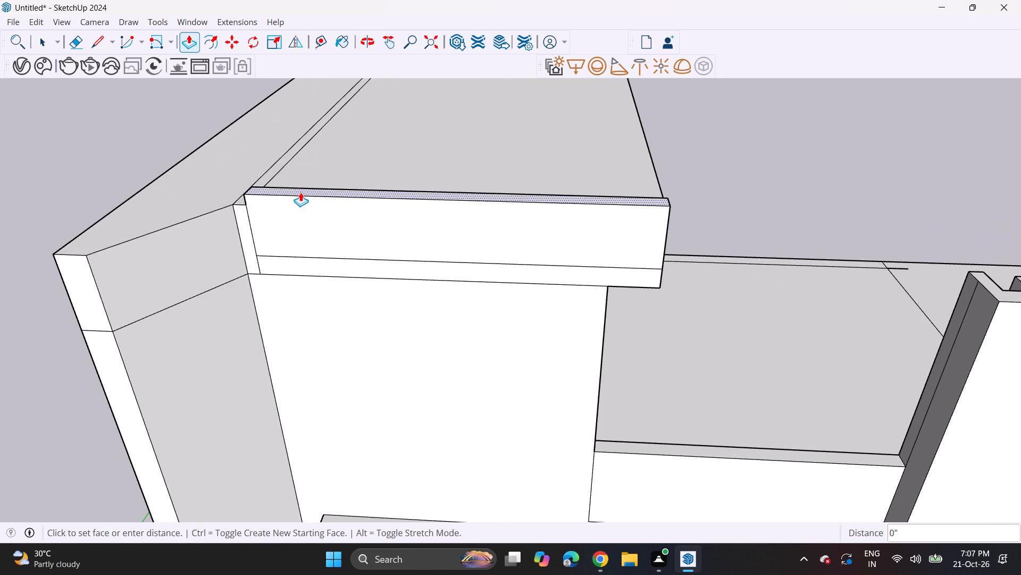
# Raise the neighbouring U-shaped front block's top rim about 2' 4 1/2" to the corner roof's top level.
pyautogui.scroll(-7, 300, 206)
pyautogui.moveTo(356, 289); pyautogui.dragTo(369, 120, button='middle')
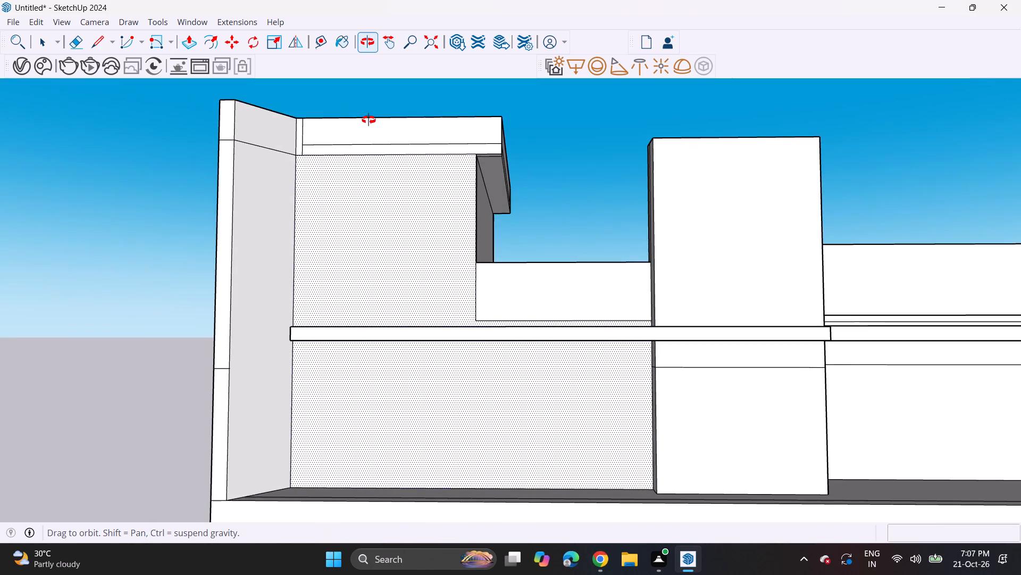
pyautogui.moveTo(369, 120); pyautogui.dragTo(362, 113, button='middle')
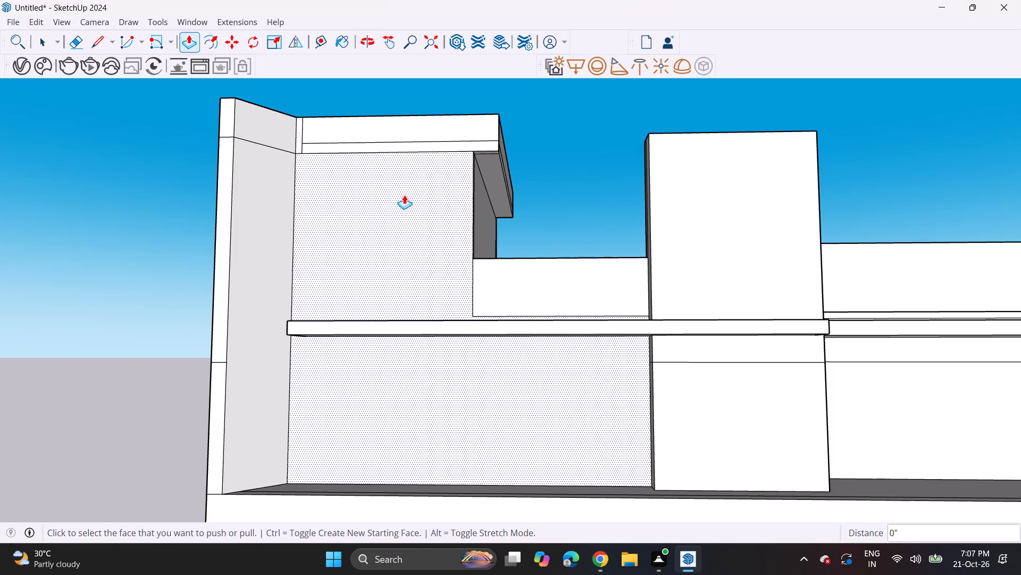
pyautogui.middleClick(646, 166)
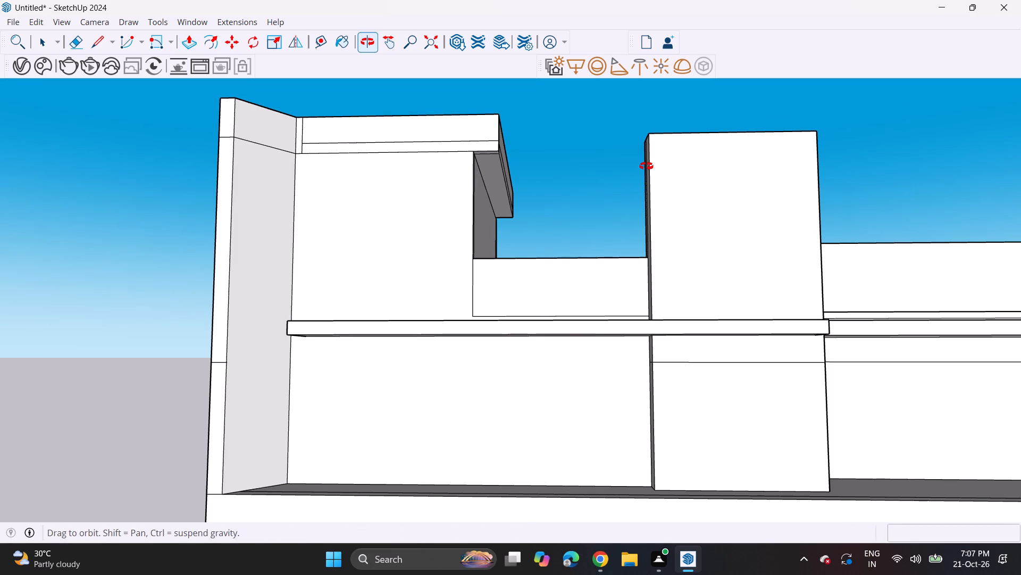
pyautogui.keyDown('shift'); pyautogui.moveTo(641, 167); pyautogui.dragTo(568, 258, button='middle'); pyautogui.keyUp('shift')
pyautogui.moveTo(566, 192); pyautogui.dragTo(567, 192, button='middle')
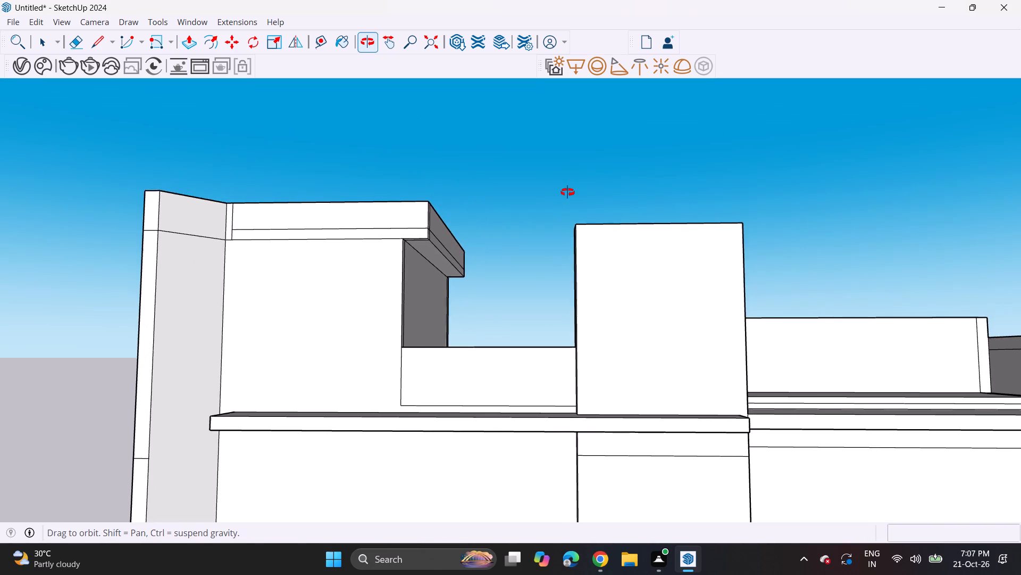
pyautogui.moveTo(567, 192); pyautogui.dragTo(575, 344, button='middle')
pyautogui.scroll(2, 586, 316)
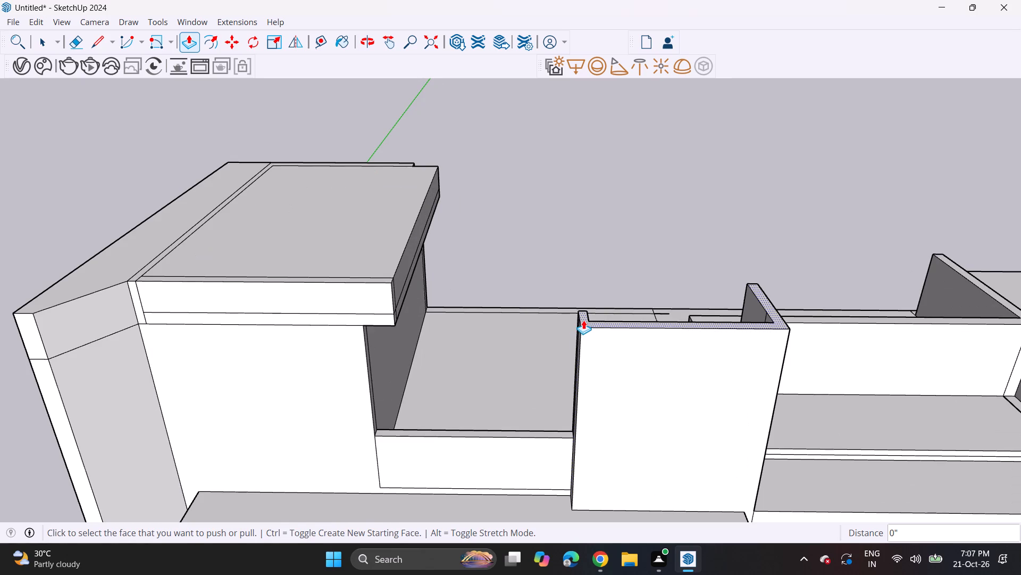
pyautogui.click(583, 320)
pyautogui.click(387, 284)
# Extend the front block's return wall nearest the corner block about 27' 7" back to the rear parapet.
pyautogui.moveTo(620, 266); pyautogui.dragTo(0, 282, button='middle')
pyautogui.moveTo(471, 297); pyautogui.dragTo(230, 347, button='middle')
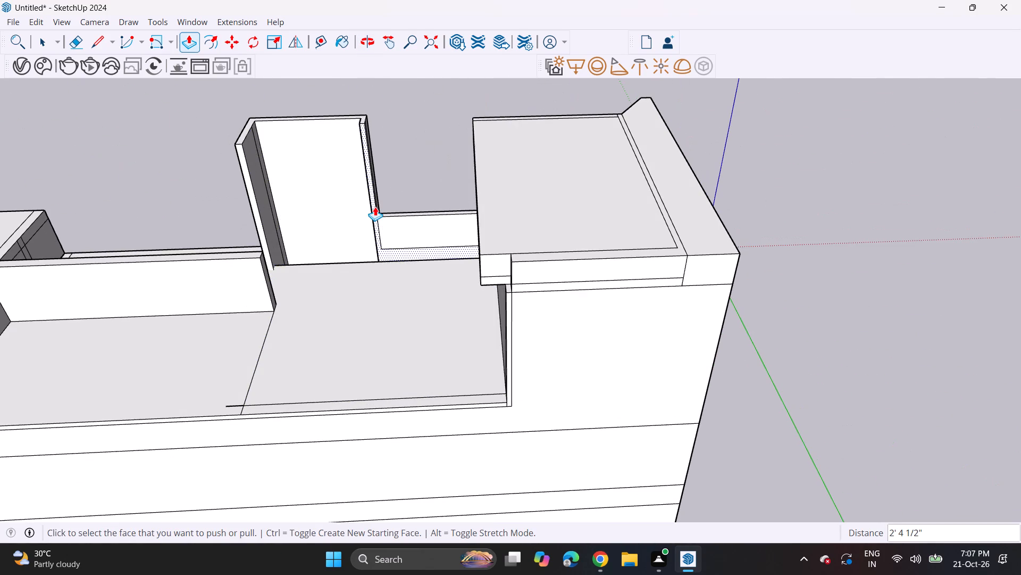
pyautogui.click(375, 207)
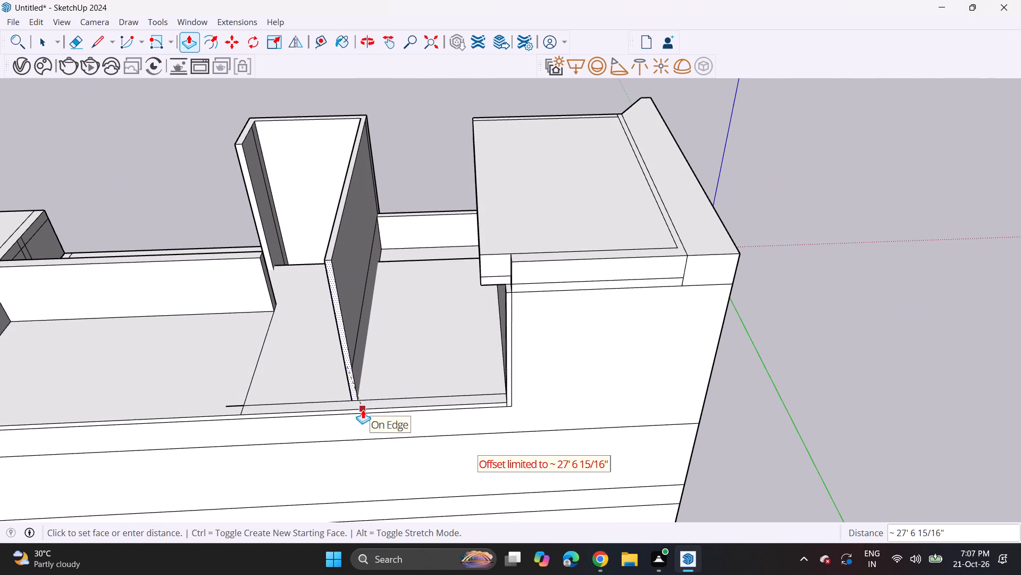
pyautogui.click(363, 409)
# Extend the U-shaped front block's other return wall about 22' 11 5/8" back to the rear parapet.
pyautogui.click(254, 206)
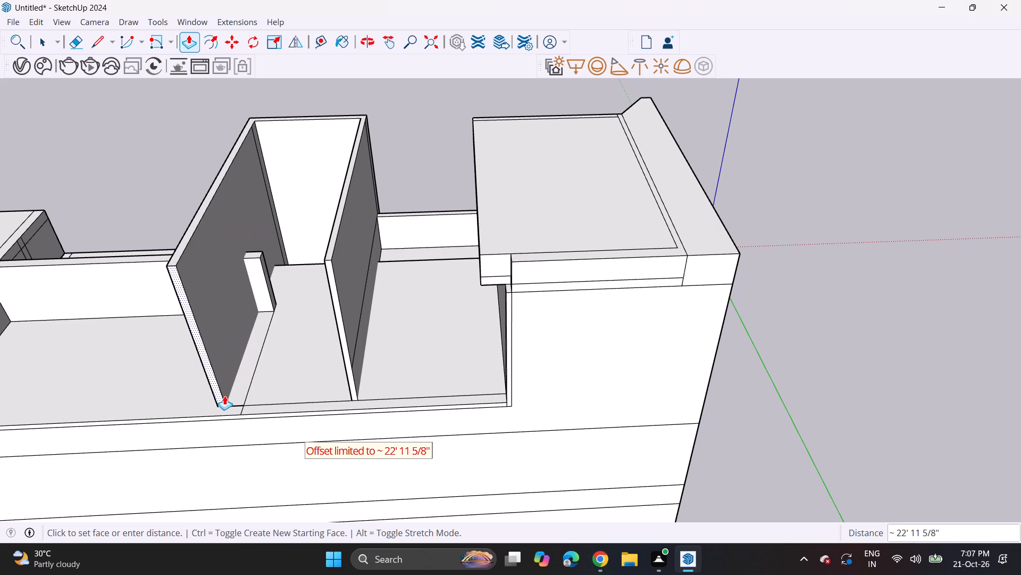
pyautogui.click(220, 420)
# Raise the L-shaped wall's top rim beside the U-shaped front block by 6' 5 11/16".
pyautogui.moveTo(152, 260); pyautogui.dragTo(944, 126, button='middle')
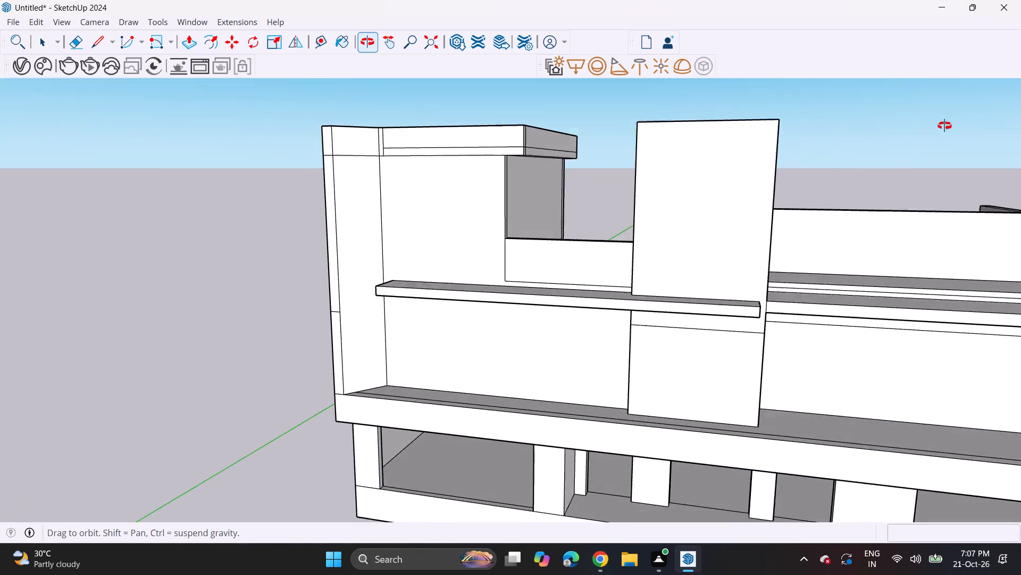
pyautogui.moveTo(944, 126); pyautogui.dragTo(945, 125, button='middle')
pyautogui.moveTo(490, 257); pyautogui.dragTo(453, 278, button='middle')
pyautogui.moveTo(453, 276); pyautogui.dragTo(505, 254, button='middle')
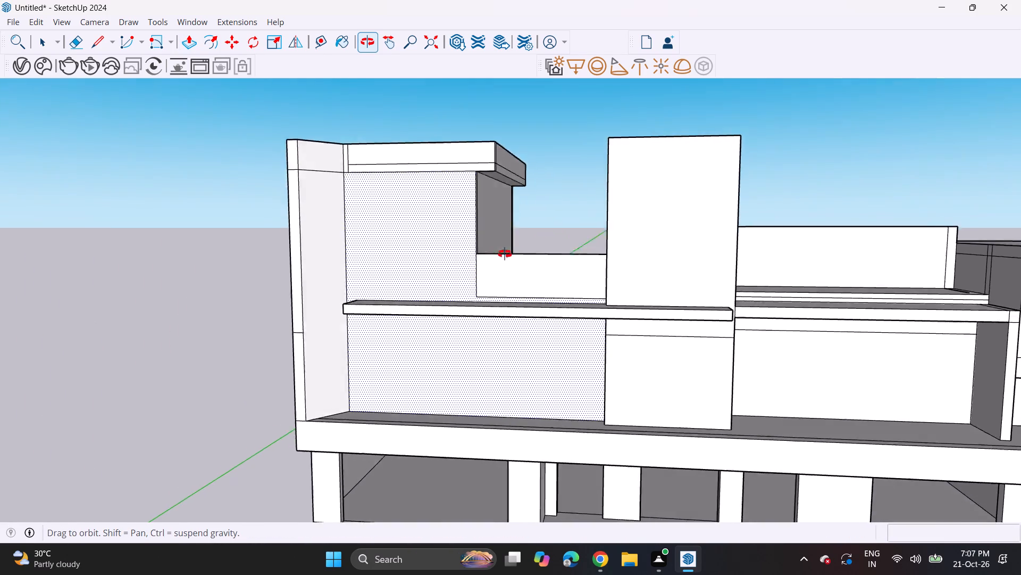
pyautogui.moveTo(505, 254); pyautogui.dragTo(408, 269, button='middle')
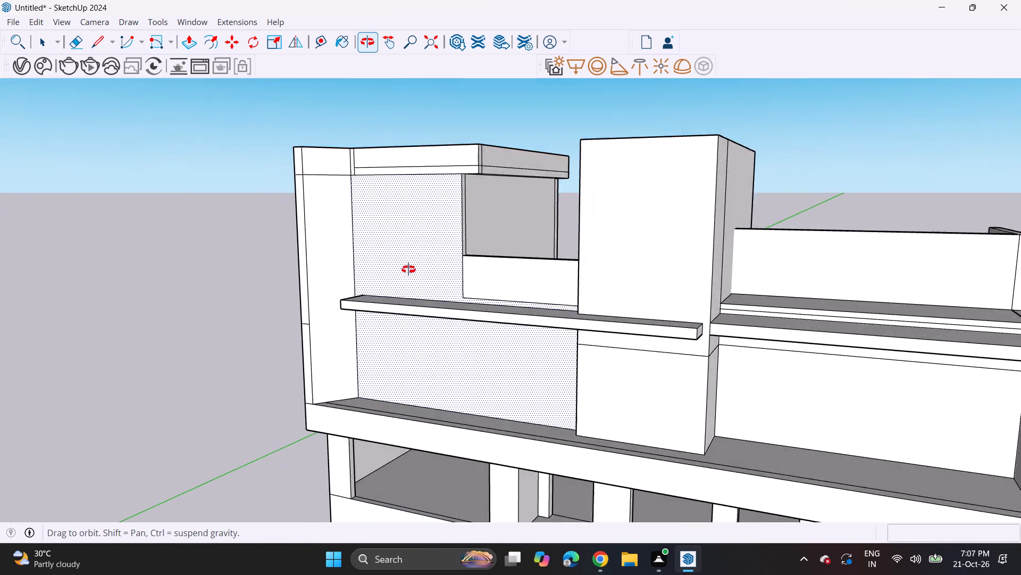
pyautogui.moveTo(408, 269); pyautogui.dragTo(463, 225, button='middle')
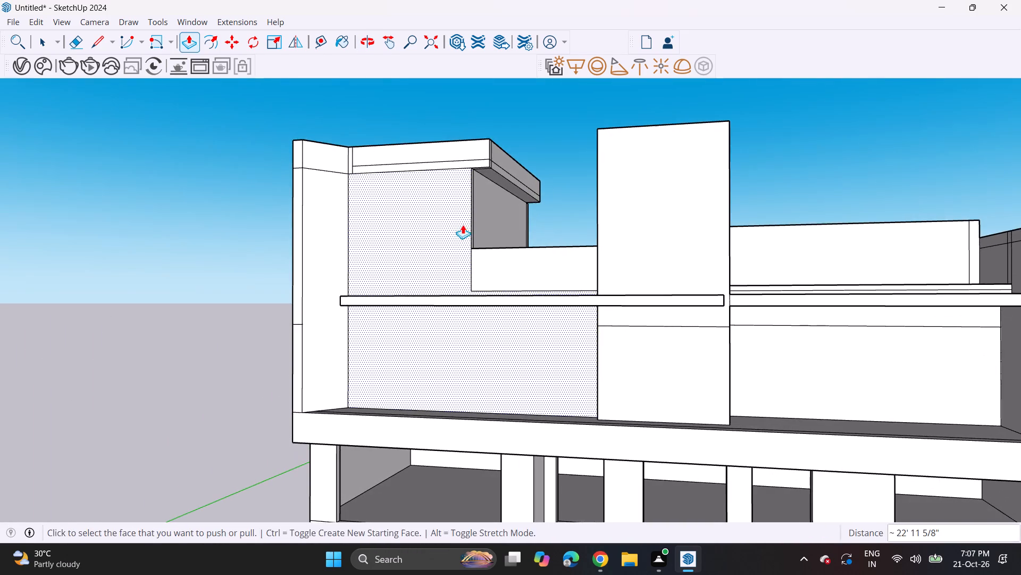
pyautogui.keyDown('shift'); pyautogui.moveTo(464, 219); pyautogui.dragTo(252, 331, button='middle'); pyautogui.keyUp('shift')
pyautogui.moveTo(276, 339); pyautogui.dragTo(312, 499, button='middle')
pyautogui.scroll(3, 868, 253)
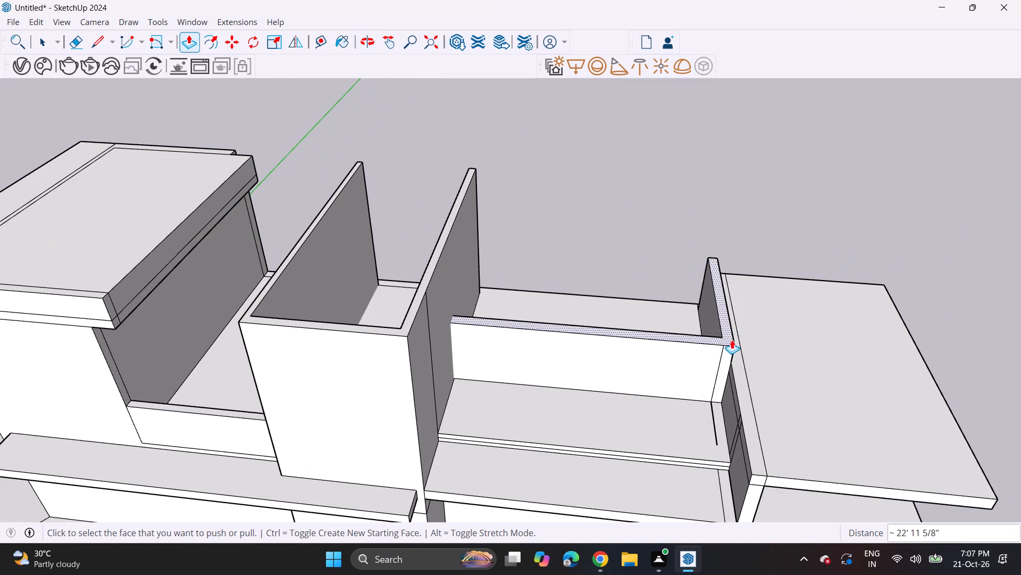
pyautogui.click(733, 335)
pyautogui.click(729, 277)
# Pull the rear face of the raised L-shaped wall's long leg back 8' 5 5/8" over the terrace.
pyautogui.moveTo(679, 394); pyautogui.dragTo(719, 162, button='middle')
pyautogui.scroll(-7, 721, 189)
pyautogui.moveTo(672, 330); pyautogui.dragTo(659, 274, button='middle')
pyautogui.keyDown('shift'); pyautogui.moveTo(657, 271); pyautogui.dragTo(585, 333, button='middle'); pyautogui.keyUp('shift')
pyautogui.moveTo(584, 321); pyautogui.dragTo(604, 385, button='middle')
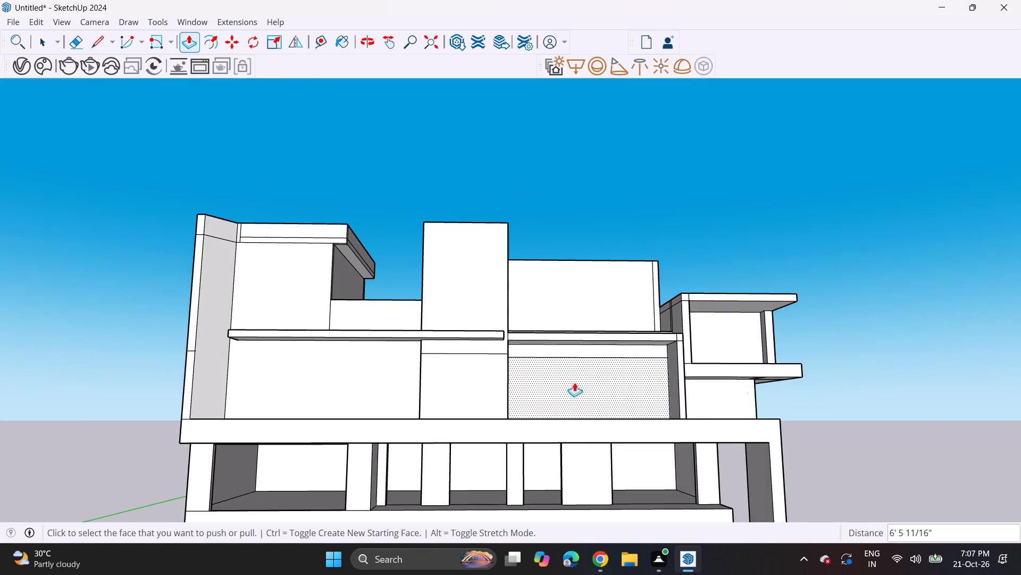
pyautogui.keyDown('shift'); pyautogui.moveTo(563, 382); pyautogui.dragTo(574, 368, button='middle'); pyautogui.keyUp('shift')
pyautogui.moveTo(574, 368); pyautogui.dragTo(551, 371, button='middle')
pyautogui.moveTo(582, 274); pyautogui.dragTo(550, 409, button='middle')
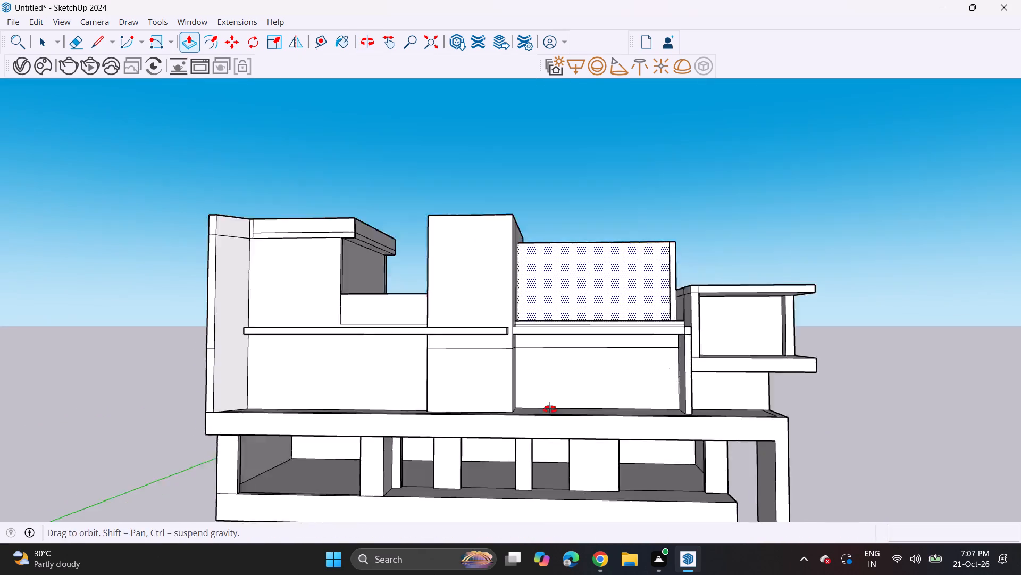
pyautogui.moveTo(550, 409); pyautogui.dragTo(500, 515, button='middle')
pyautogui.moveTo(603, 304); pyautogui.dragTo(374, 431, button='middle')
pyautogui.scroll(3, 598, 337)
pyautogui.moveTo(529, 399); pyautogui.dragTo(278, 401, button='middle')
pyautogui.click(371, 407)
pyautogui.click(445, 421)
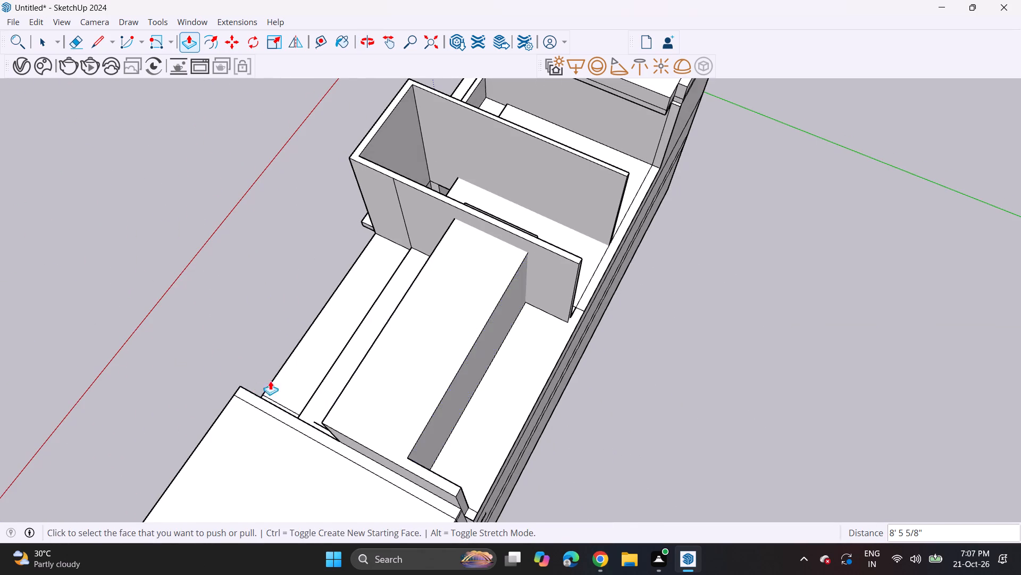
# Push the thickened wall's front face and the side wall's front end back about 8' 4", leaving a thin, recessed wall.
pyautogui.moveTo(356, 363); pyautogui.dragTo(672, 269, button='middle')
pyautogui.click(580, 354)
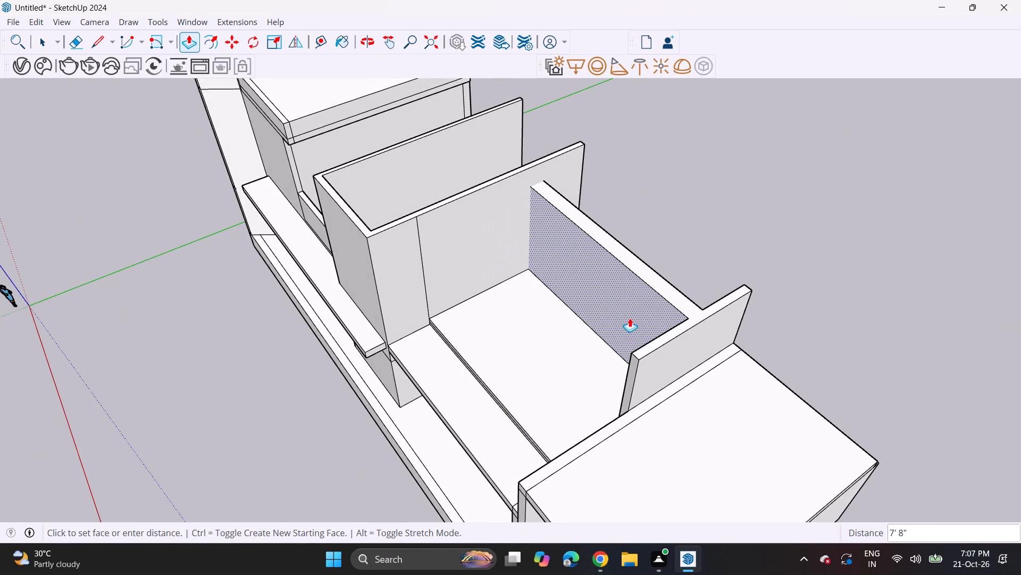
pyautogui.click(634, 316)
pyautogui.click(626, 392)
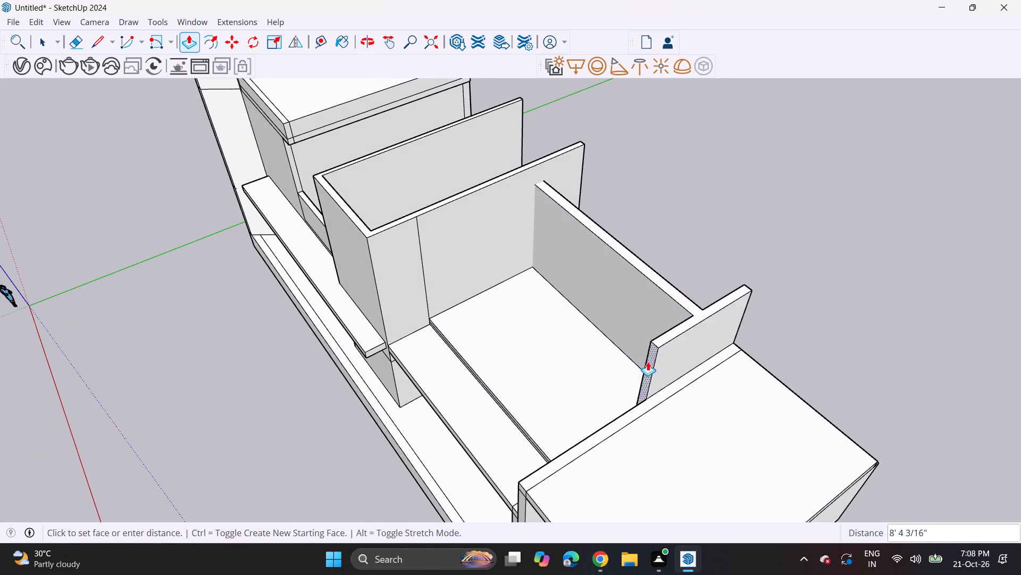
pyautogui.click(666, 348)
# Draw a line about 23' 10 1/2" long along the U-shaped block's return wall, below its top, from the vertical seam to the rear edge.
pyautogui.moveTo(584, 344); pyautogui.dragTo(853, 51, button='middle')
pyautogui.scroll(-3, 582, 259)
pyautogui.keyDown('shift'); pyautogui.moveTo(584, 254); pyautogui.dragTo(574, 309, button='middle'); pyautogui.keyUp('shift')
pyautogui.moveTo(574, 309); pyautogui.dragTo(556, 341, button='middle')
pyautogui.moveTo(539, 274); pyautogui.dragTo(531, 287, button='middle')
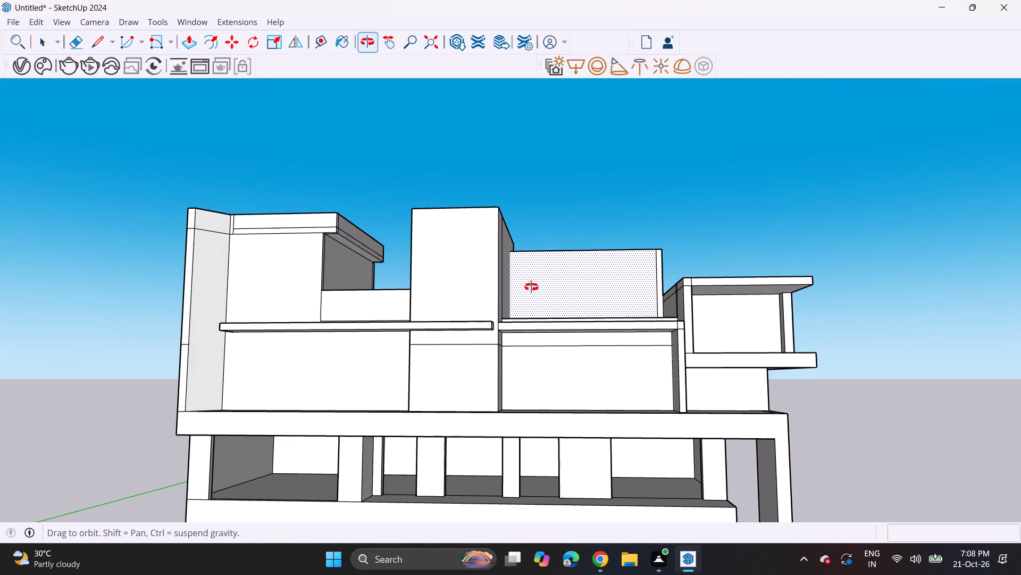
pyautogui.moveTo(531, 287); pyautogui.dragTo(531, 272, button='middle')
pyautogui.moveTo(521, 221); pyautogui.dragTo(365, 307, button='middle')
pyautogui.scroll(6, 462, 234)
pyautogui.click(99, 40)
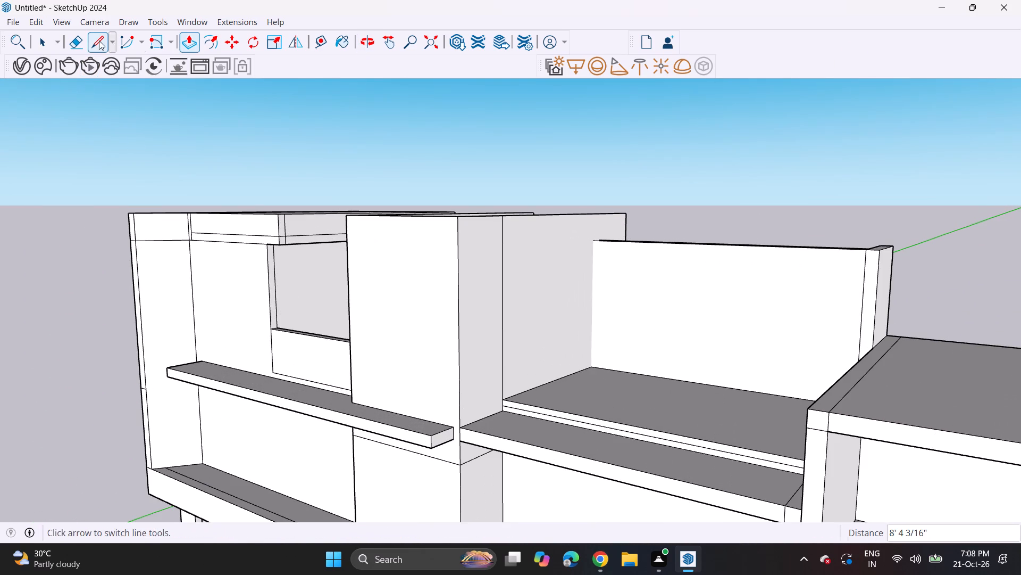
pyautogui.moveTo(355, 150); pyautogui.dragTo(325, 226, button='middle')
pyautogui.scroll(4, 516, 307)
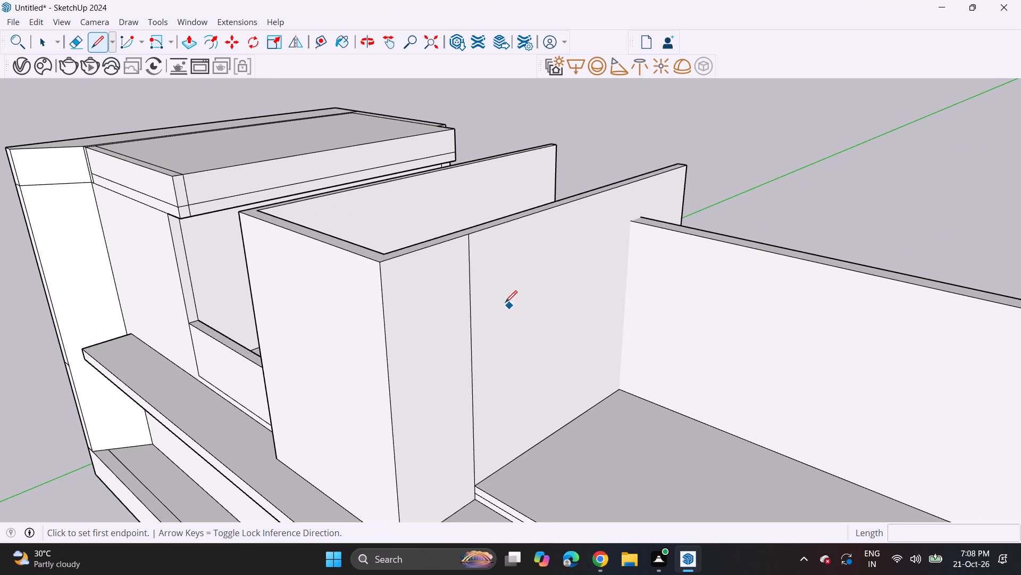
pyautogui.click(469, 275)
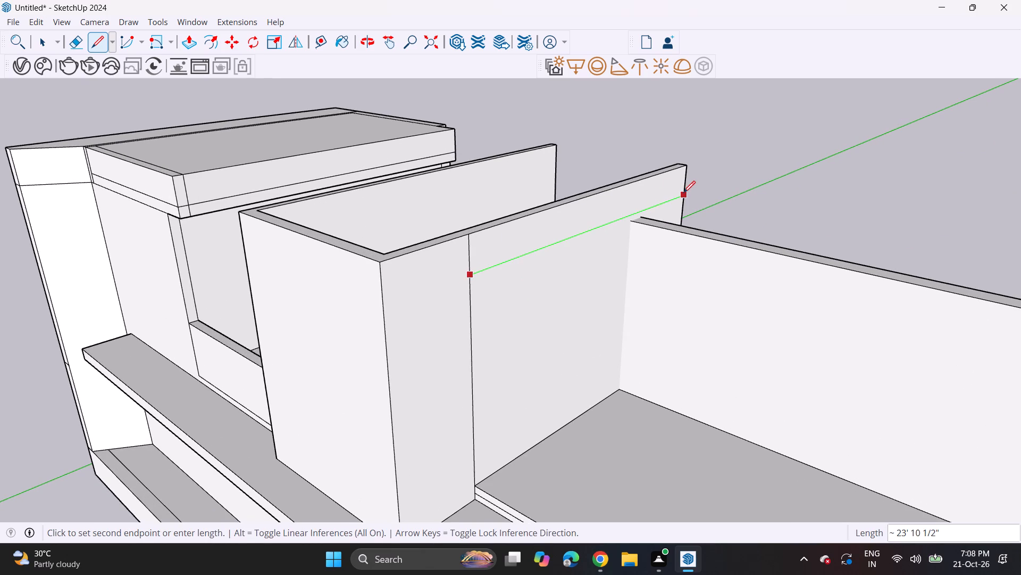
pyautogui.click(683, 193)
# Extrude the return wall's top band about 27' 6 5/8" as a roof slab over the recess, out to the far side wall.
pyautogui.moveTo(181, 51); pyautogui.dragTo(190, 54)
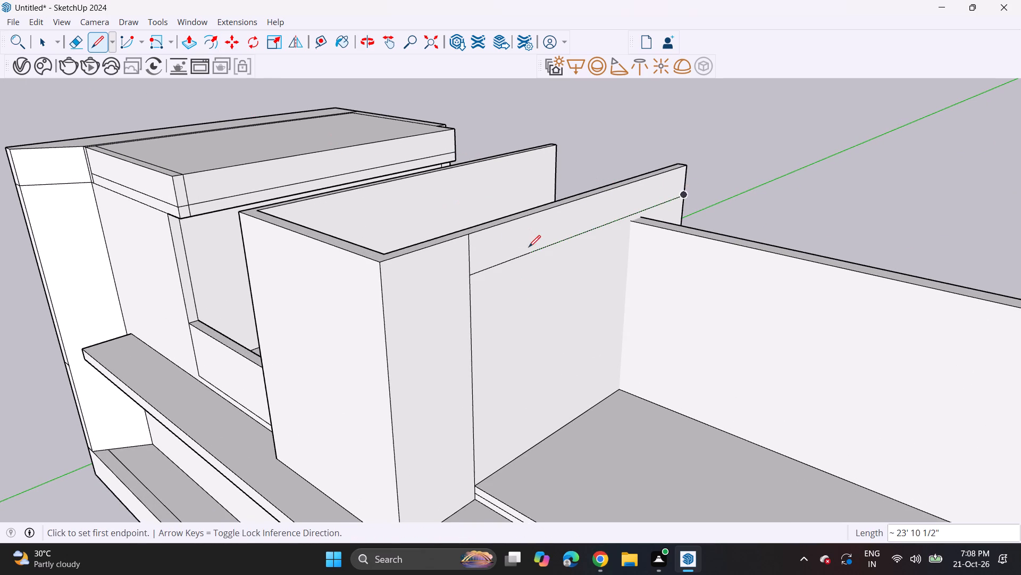
pyautogui.click(184, 42)
pyautogui.click(508, 244)
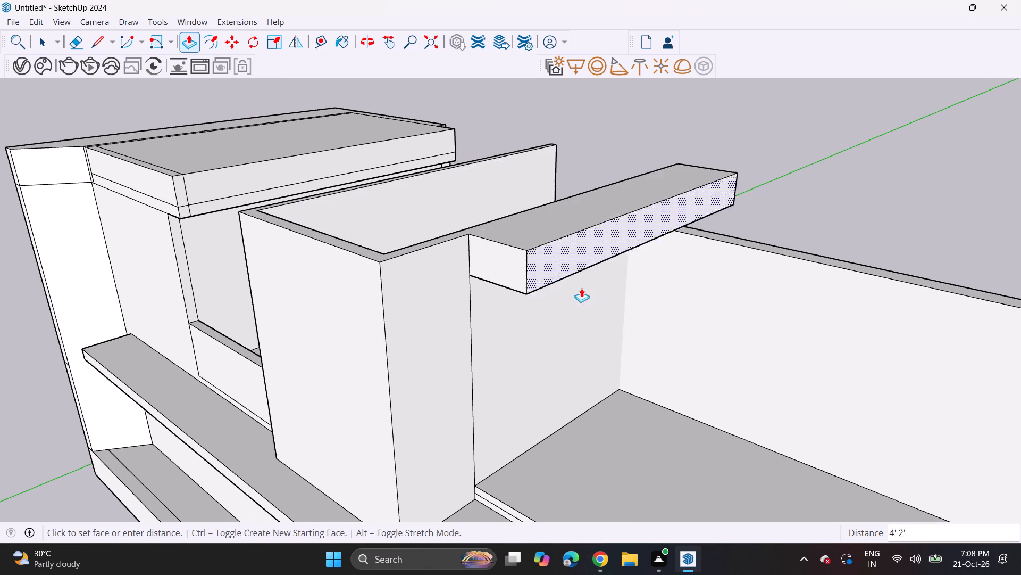
pyautogui.scroll(-5, 601, 303)
pyautogui.moveTo(624, 327); pyautogui.dragTo(796, 209, button='middle')
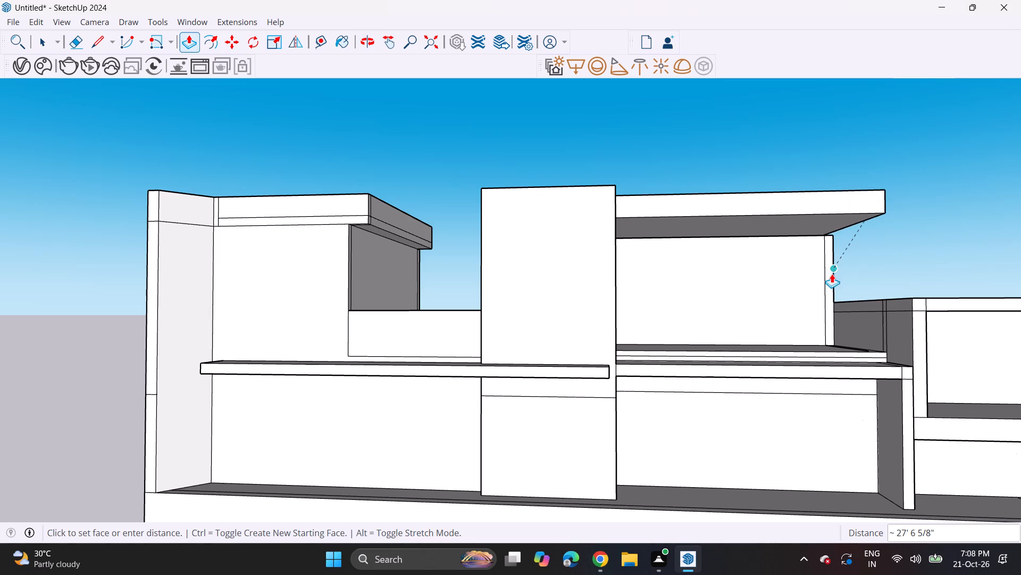
pyautogui.click(832, 274)
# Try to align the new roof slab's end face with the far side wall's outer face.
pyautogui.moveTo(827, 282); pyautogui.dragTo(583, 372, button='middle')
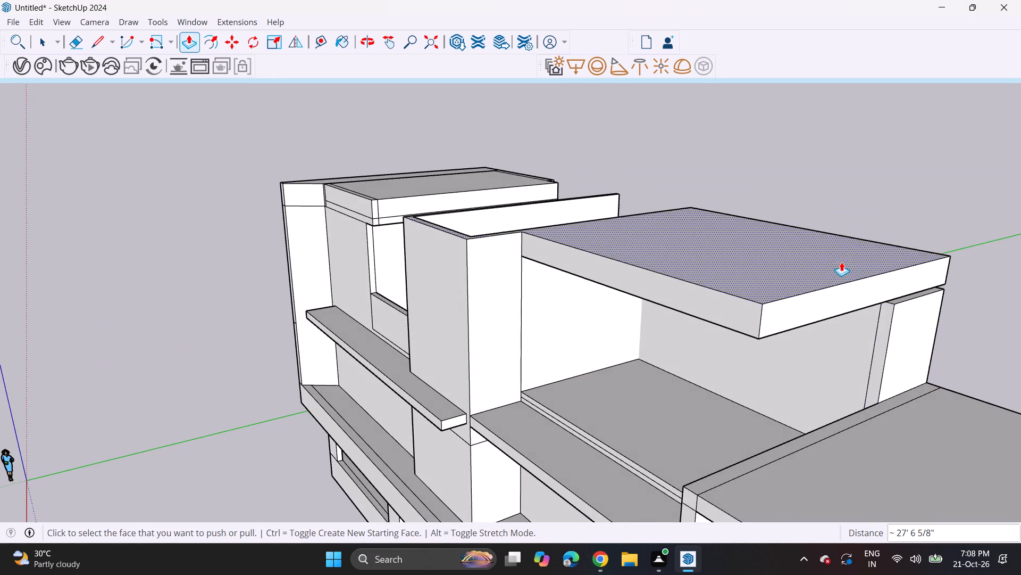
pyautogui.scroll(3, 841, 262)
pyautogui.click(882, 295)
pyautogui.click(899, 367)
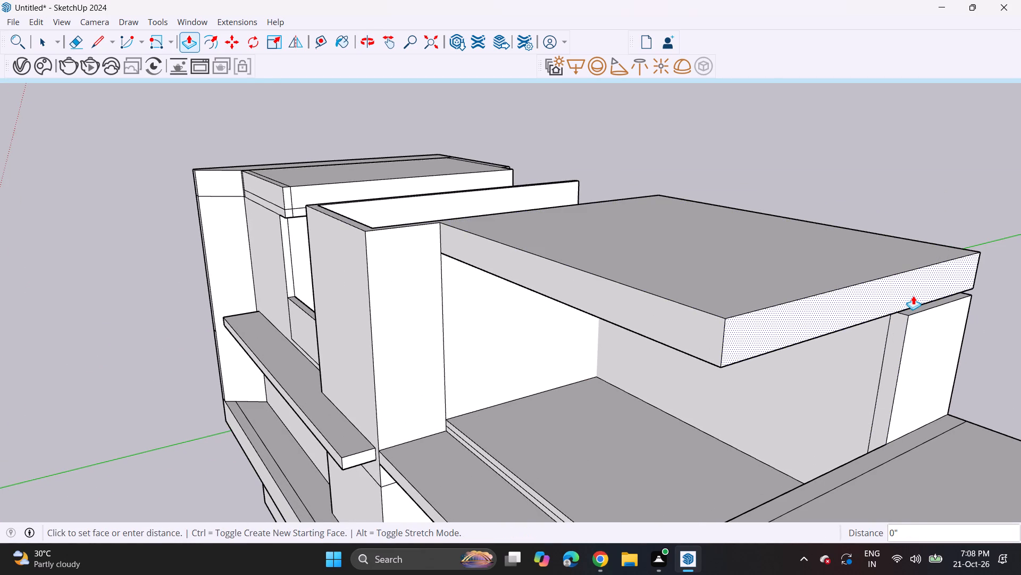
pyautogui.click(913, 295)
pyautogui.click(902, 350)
# Raise the far side wall's top about 5 5/16" to the underside of the new roof slab.
pyautogui.moveTo(881, 356); pyautogui.dragTo(1020, 185, button='middle')
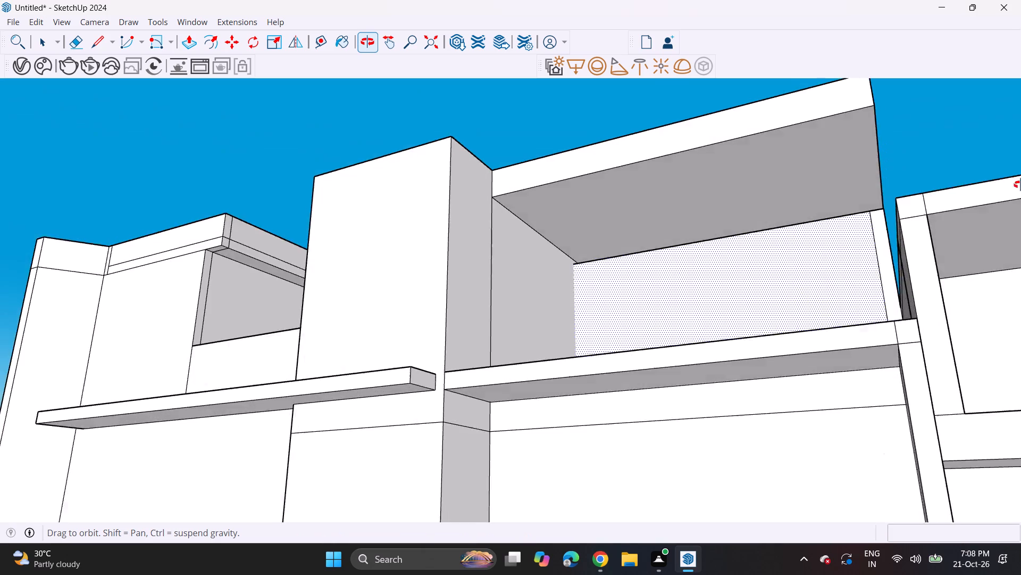
pyautogui.moveTo(1020, 185); pyautogui.dragTo(557, 343, button='middle')
pyautogui.scroll(3, 421, 339)
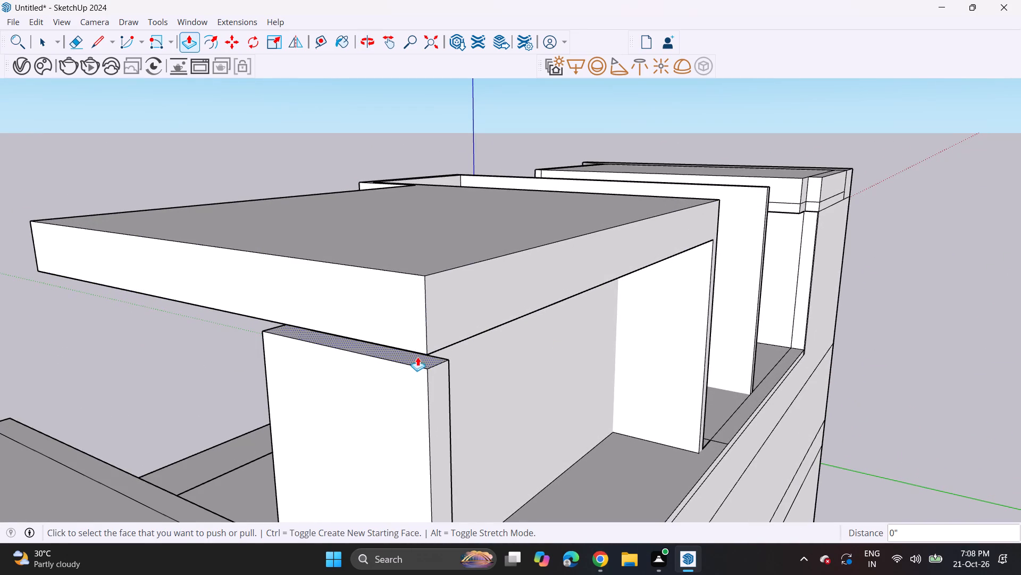
pyautogui.click(417, 364)
pyautogui.click(428, 358)
# Examine the whole front elevation with the newly roofed block from several angles.
pyautogui.moveTo(175, 332); pyautogui.dragTo(491, 260, button='middle')
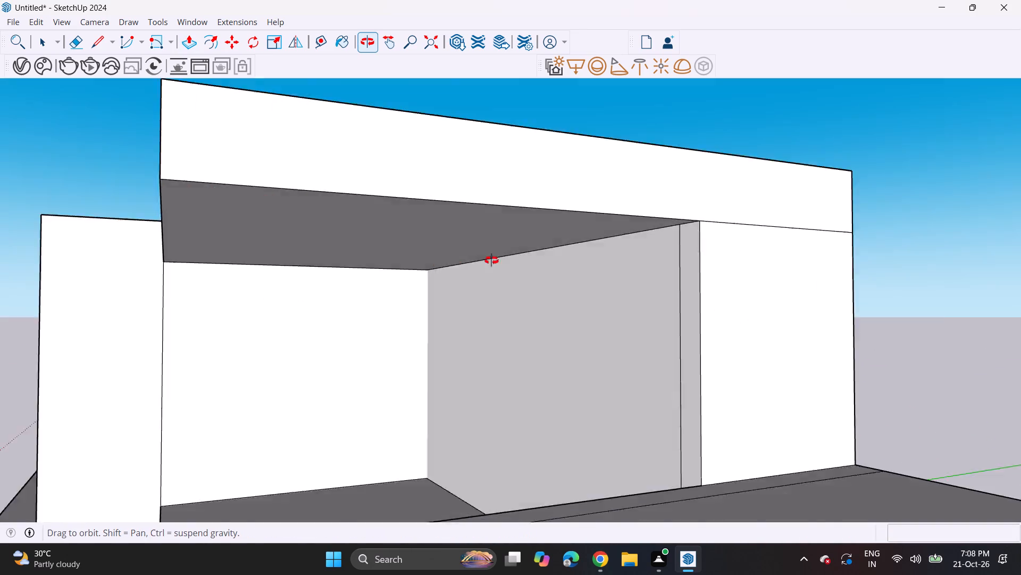
pyautogui.moveTo(491, 260); pyautogui.dragTo(769, 264, button='middle')
pyautogui.scroll(-11, 773, 219)
pyautogui.moveTo(632, 415); pyautogui.dragTo(642, 348, button='middle')
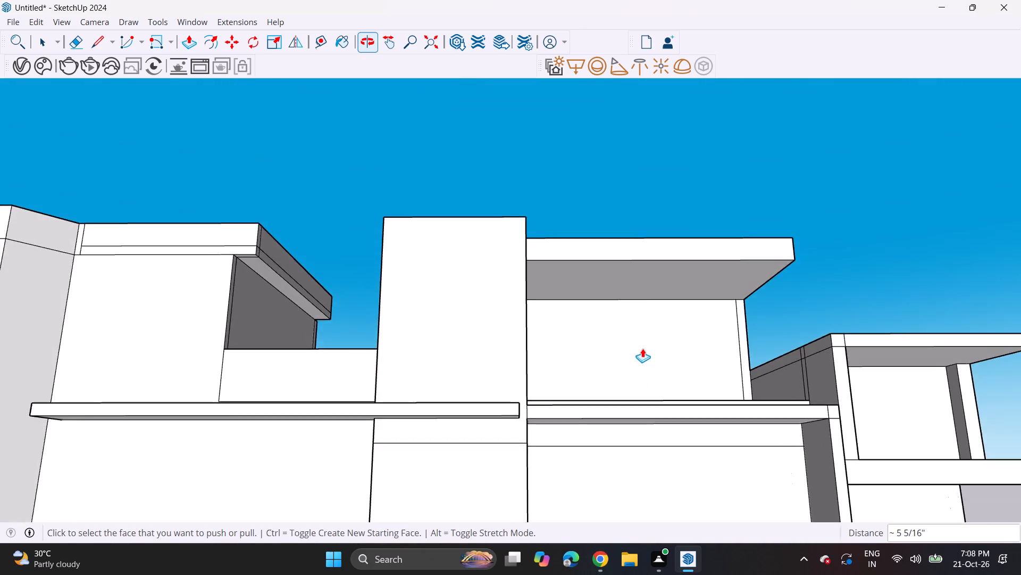
pyautogui.scroll(-4, 642, 348)
pyautogui.moveTo(582, 369); pyautogui.dragTo(613, 314, button='middle')
pyautogui.scroll(-3, 611, 300)
pyautogui.moveTo(620, 328); pyautogui.dragTo(615, 353, button='middle')
pyautogui.keyDown('shift'); pyautogui.moveTo(607, 348); pyautogui.dragTo(507, 349, button='middle'); pyautogui.keyUp('shift')
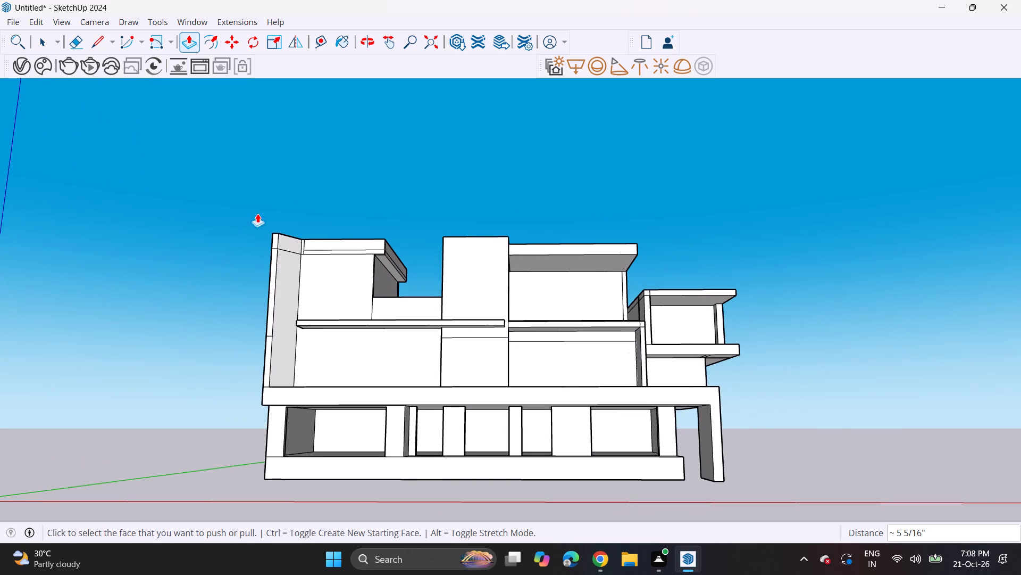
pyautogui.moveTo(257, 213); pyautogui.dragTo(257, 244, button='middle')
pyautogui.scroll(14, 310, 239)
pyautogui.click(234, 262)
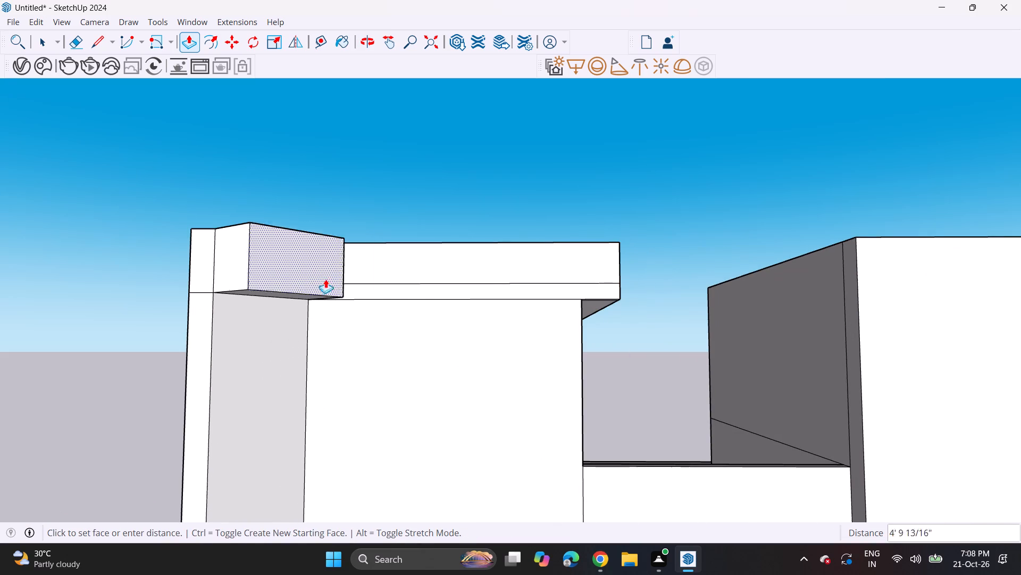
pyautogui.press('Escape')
# Draw a vertical rectangle about 20' 3" by 3' 3" from the corner side wall's top front edge across the front of the corner roof.
pyautogui.moveTo(405, 289); pyautogui.dragTo(352, 314, button='middle')
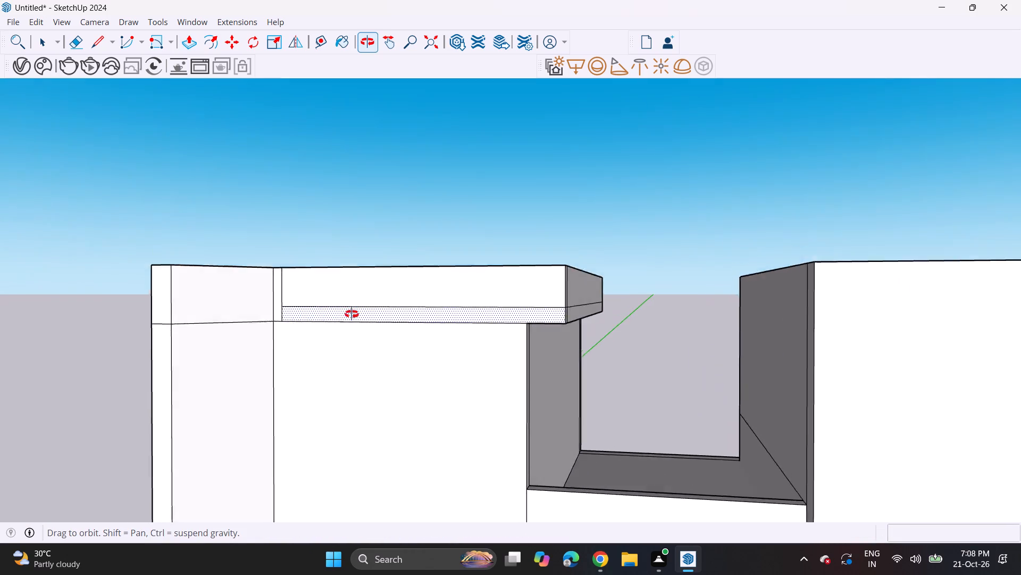
pyautogui.moveTo(352, 314); pyautogui.dragTo(378, 319, button='middle')
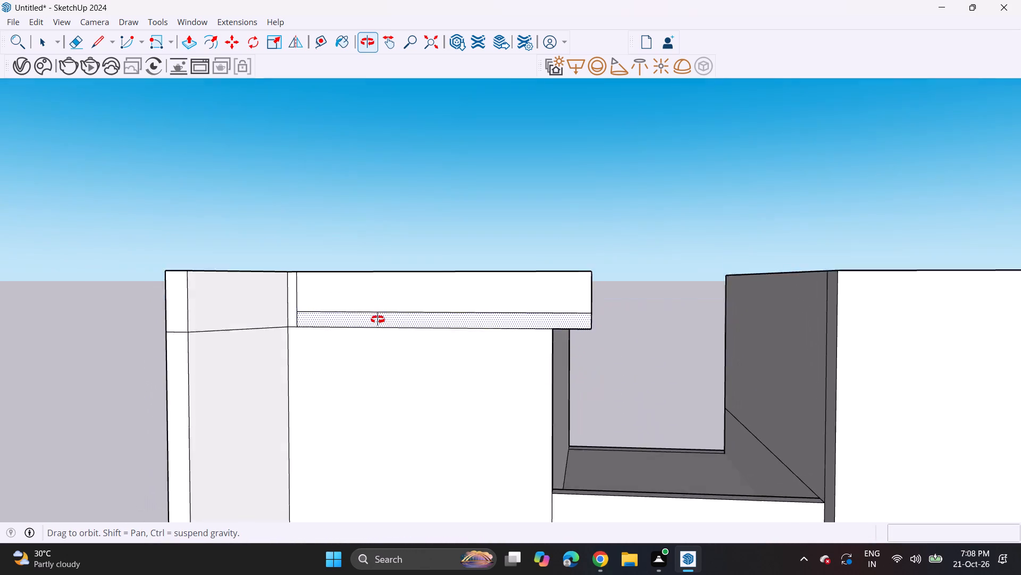
pyautogui.moveTo(378, 319); pyautogui.dragTo(379, 321, button='middle')
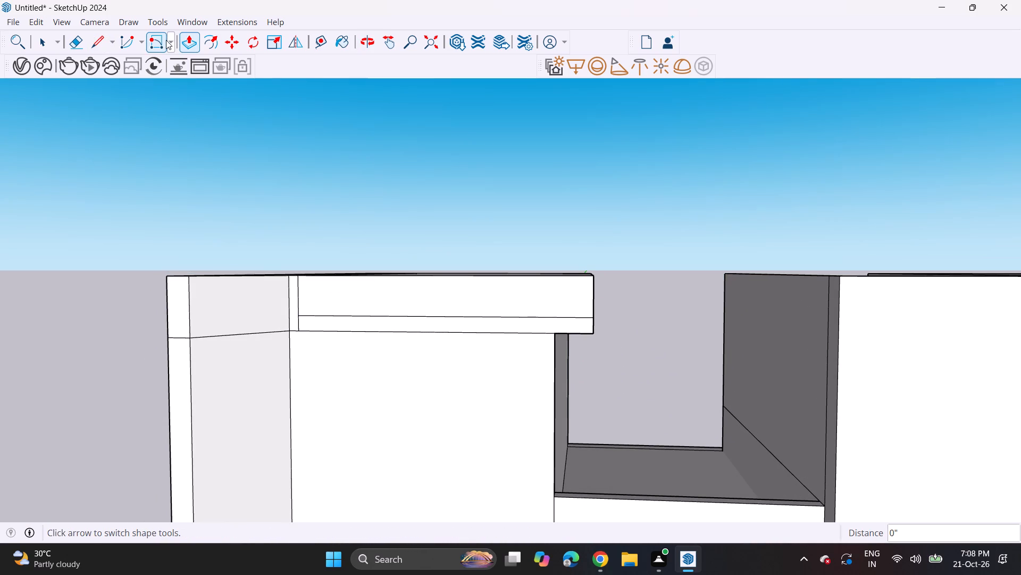
pyautogui.click(170, 40)
pyautogui.click(174, 64)
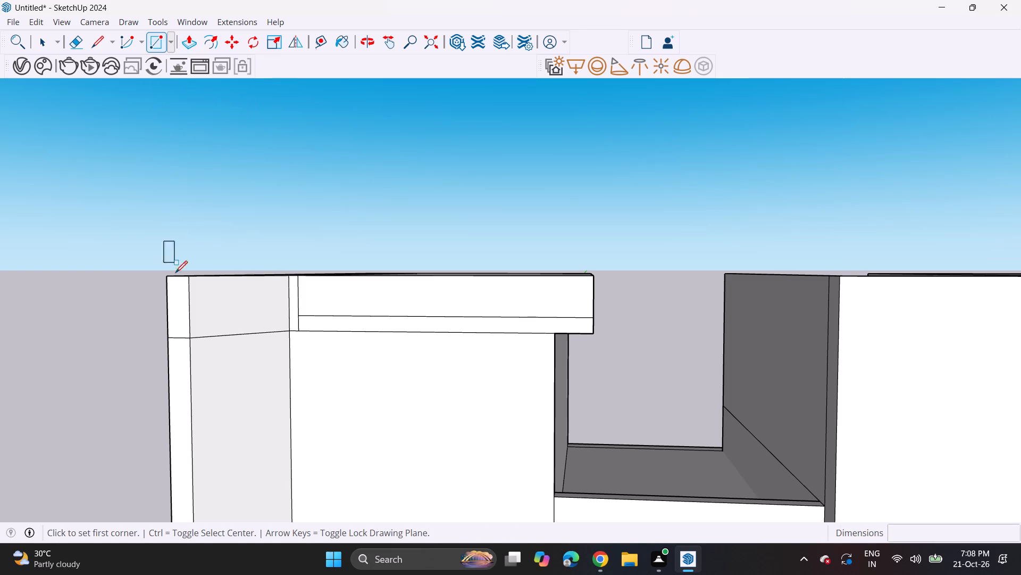
pyautogui.click(190, 280)
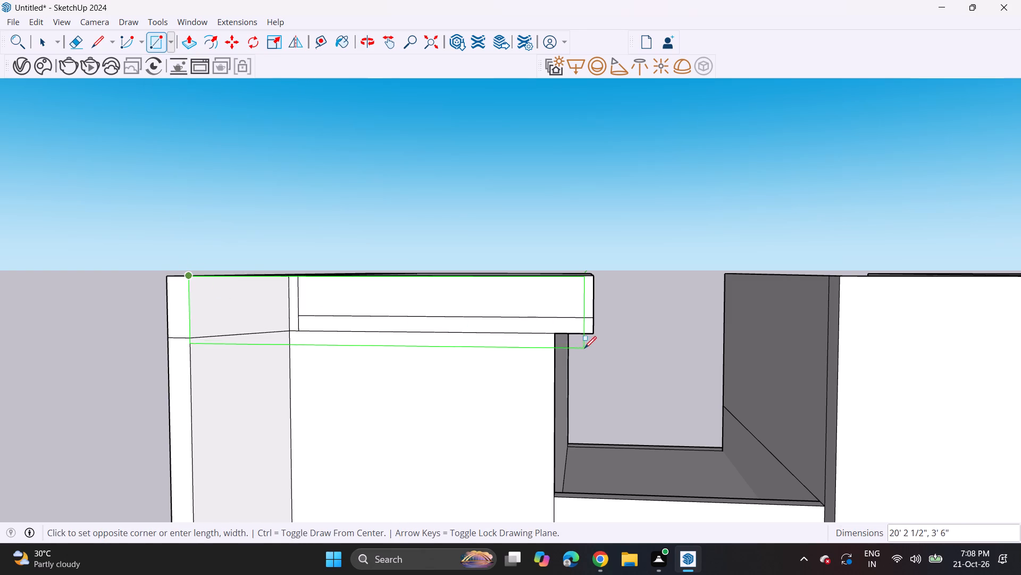
pyautogui.moveTo(584, 341); pyautogui.dragTo(509, 295, button='middle')
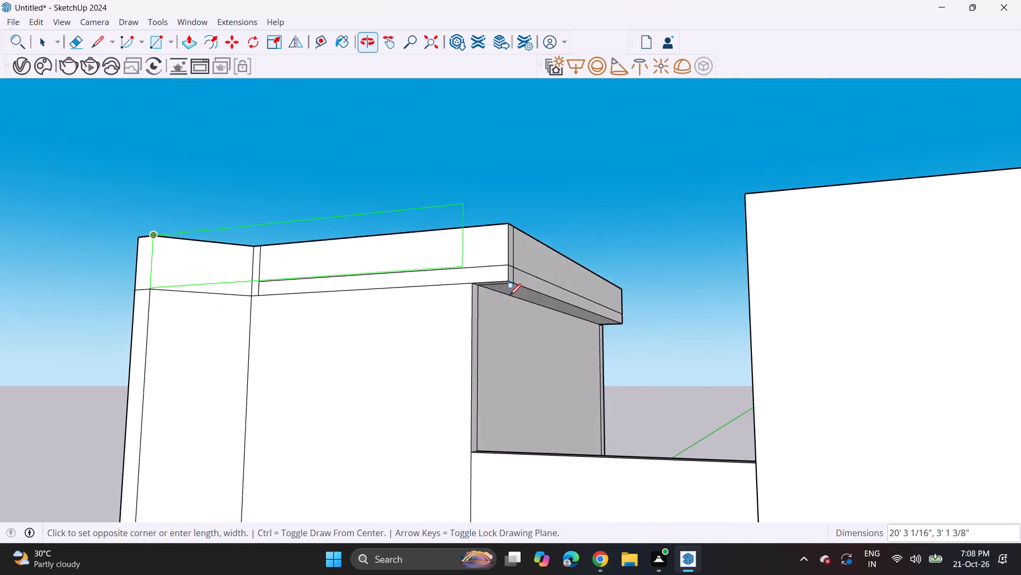
pyautogui.moveTo(509, 295); pyautogui.dragTo(624, 314, button='middle')
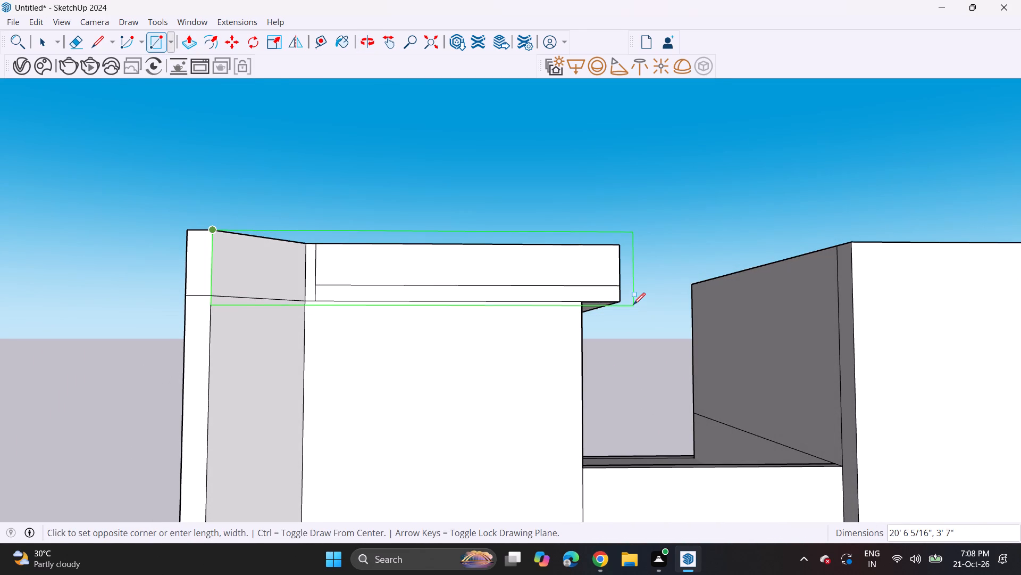
pyautogui.click(628, 298)
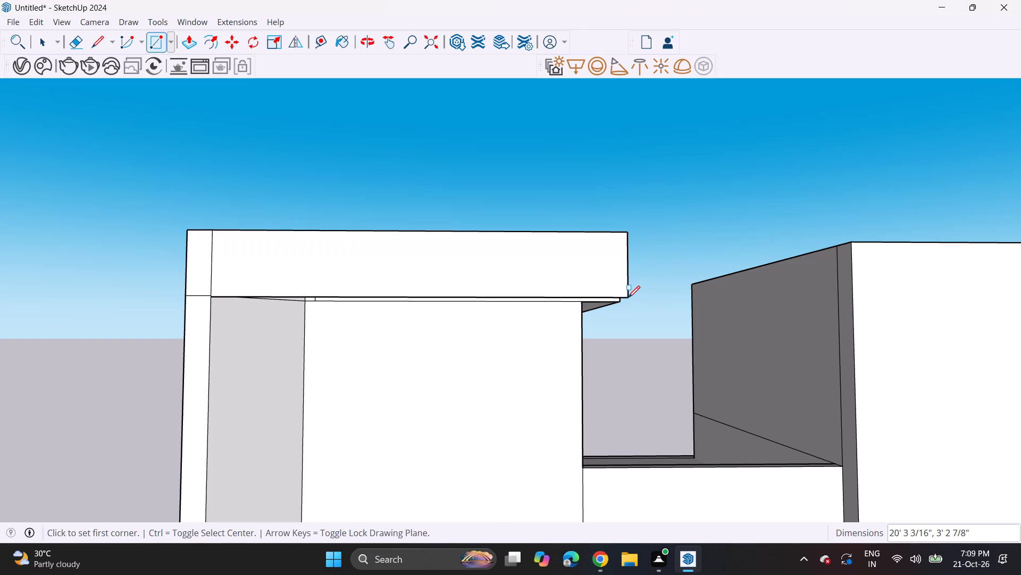
pyautogui.moveTo(626, 267); pyautogui.dragTo(165, 399, button='middle')
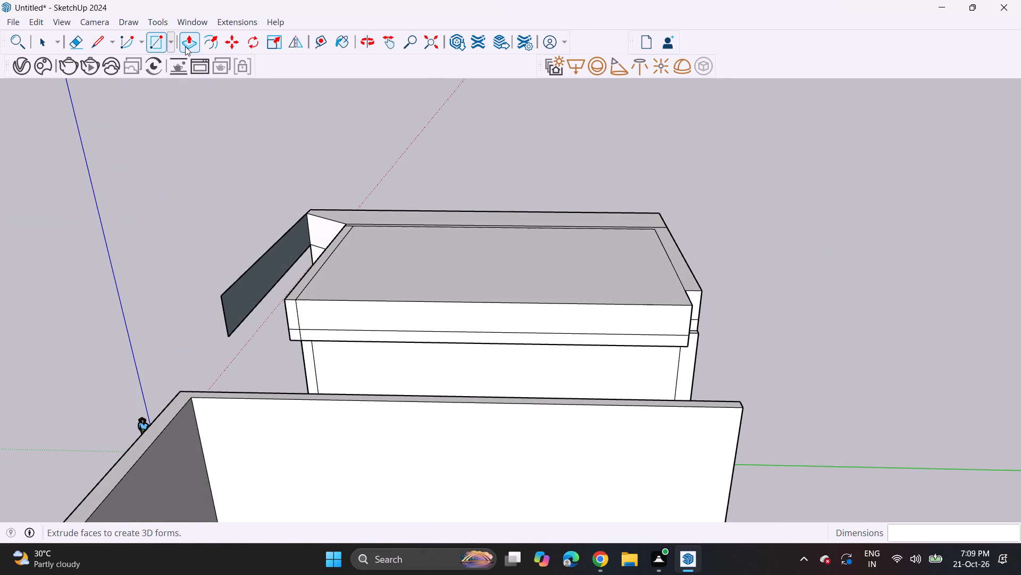
# Extrude the vertical rectangle across the corner roof's front about 5' 6" back to the roof slab.
pyautogui.moveTo(186, 46); pyautogui.dragTo(191, 51)
pyautogui.click(242, 294)
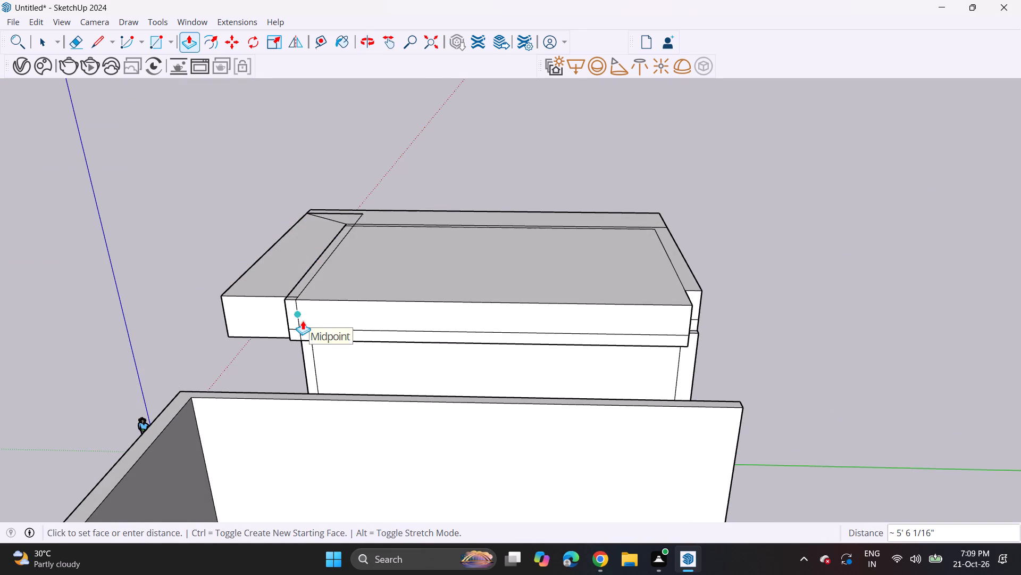
pyautogui.click(303, 321)
# Push/pull the free end face of the projecting front roof block about 6 1/16" to line up with the main roof's end.
pyautogui.moveTo(217, 294); pyautogui.dragTo(486, 230, button='middle')
pyautogui.scroll(4, 507, 307)
pyautogui.click(474, 312)
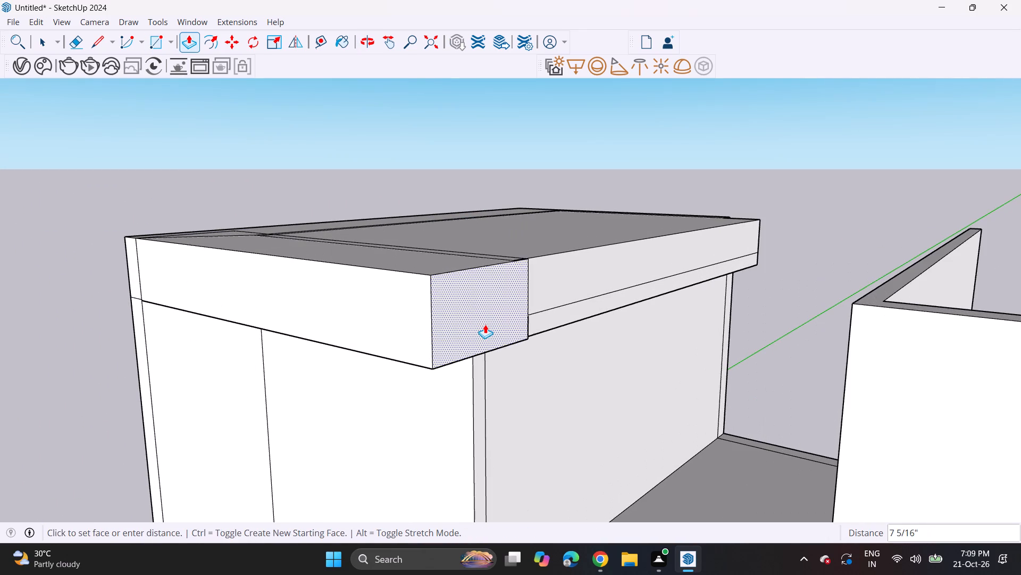
pyautogui.click(488, 291)
# Erase the vertical and horizontal seam lines where the front roof fascia meets the top of the corner side wall.
pyautogui.moveTo(464, 343); pyautogui.dragTo(506, 284, button='middle')
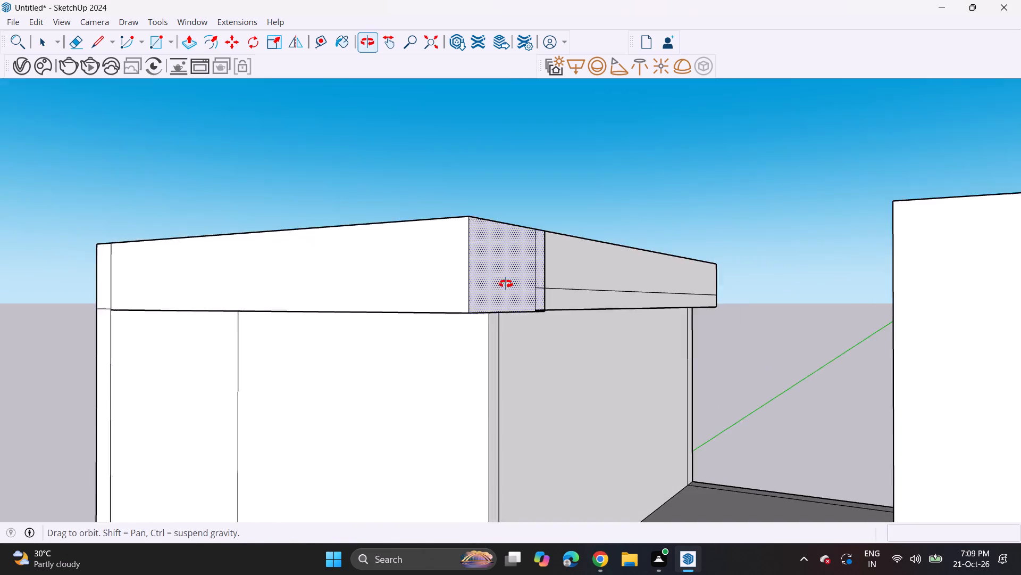
pyautogui.moveTo(506, 284); pyautogui.dragTo(506, 283, button='middle')
pyautogui.scroll(-10, 508, 290)
pyautogui.moveTo(372, 379); pyautogui.dragTo(538, 362, button='middle')
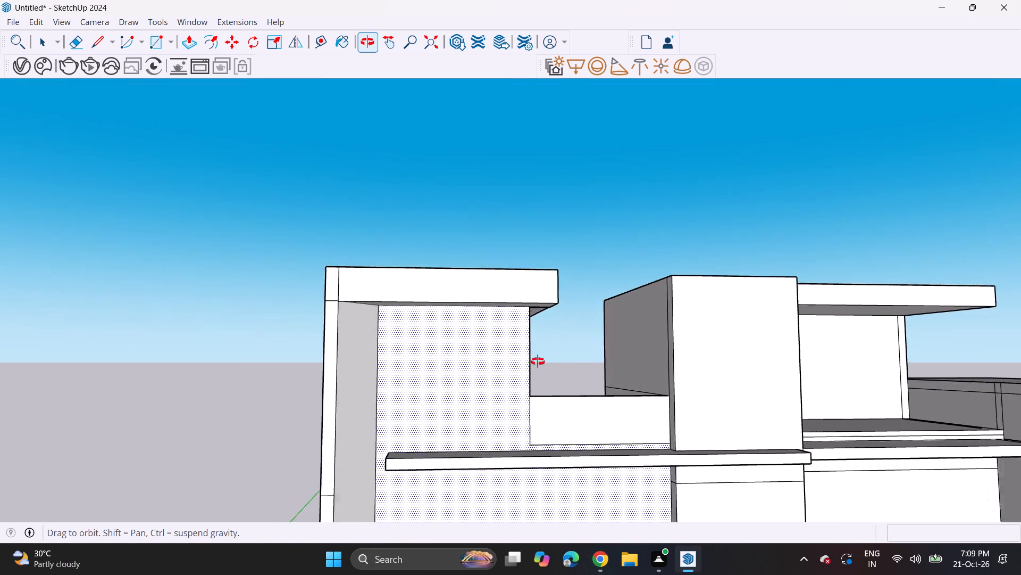
pyautogui.moveTo(538, 362); pyautogui.dragTo(526, 359, button='middle')
pyautogui.scroll(-4, 524, 358)
pyautogui.keyDown('shift'); pyautogui.moveTo(532, 373); pyautogui.dragTo(391, 316, button='middle'); pyautogui.keyUp('shift')
pyautogui.scroll(1, 391, 316)
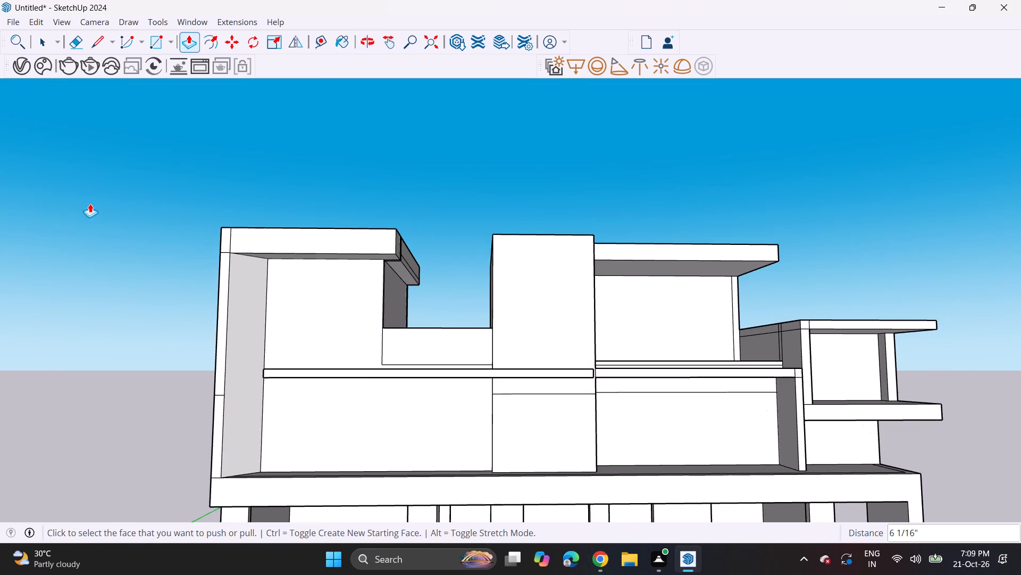
pyautogui.scroll(4, 111, 198)
pyautogui.scroll(3, 265, 195)
pyautogui.click(78, 38)
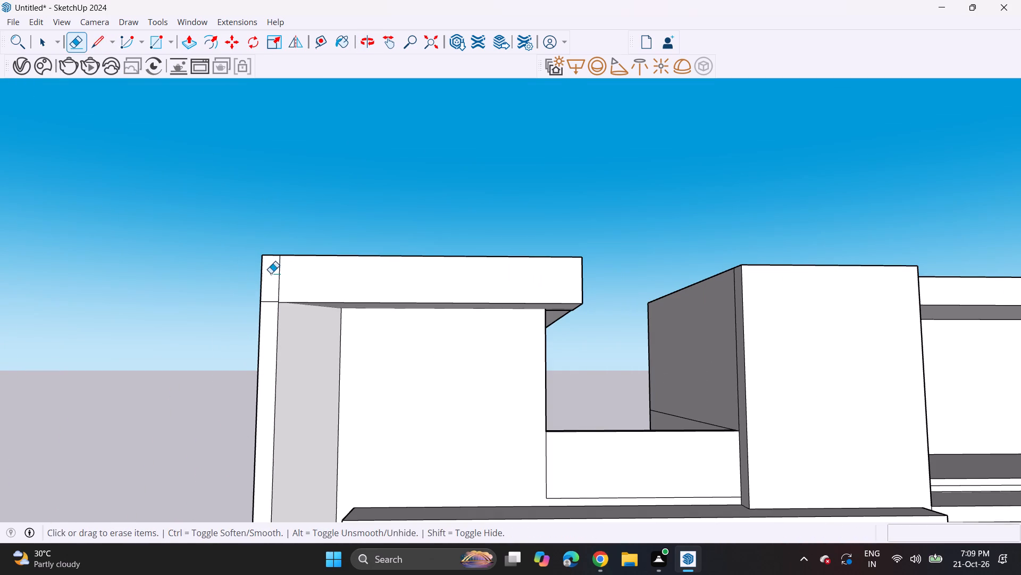
pyautogui.moveTo(274, 276); pyautogui.dragTo(279, 279)
pyautogui.moveTo(273, 303); pyautogui.dragTo(270, 315)
# Erase the short horizontal seam line partway down the front face of the corner side wall.
pyautogui.scroll(-3, 280, 339)
pyautogui.scroll(-3, 291, 395)
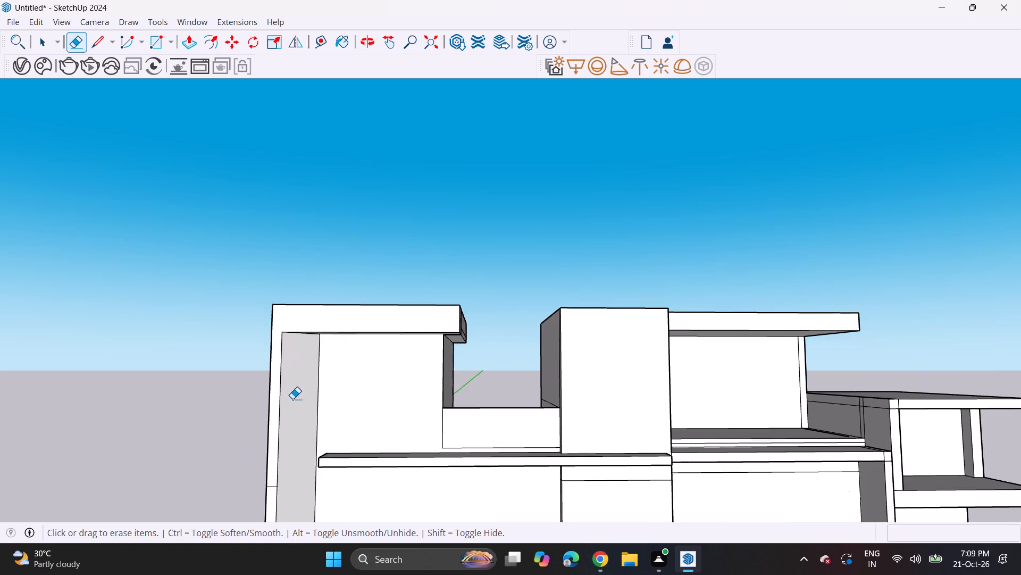
pyautogui.scroll(-1, 292, 423)
pyautogui.moveTo(295, 459); pyautogui.dragTo(277, 383, button='middle')
pyautogui.scroll(7, 267, 390)
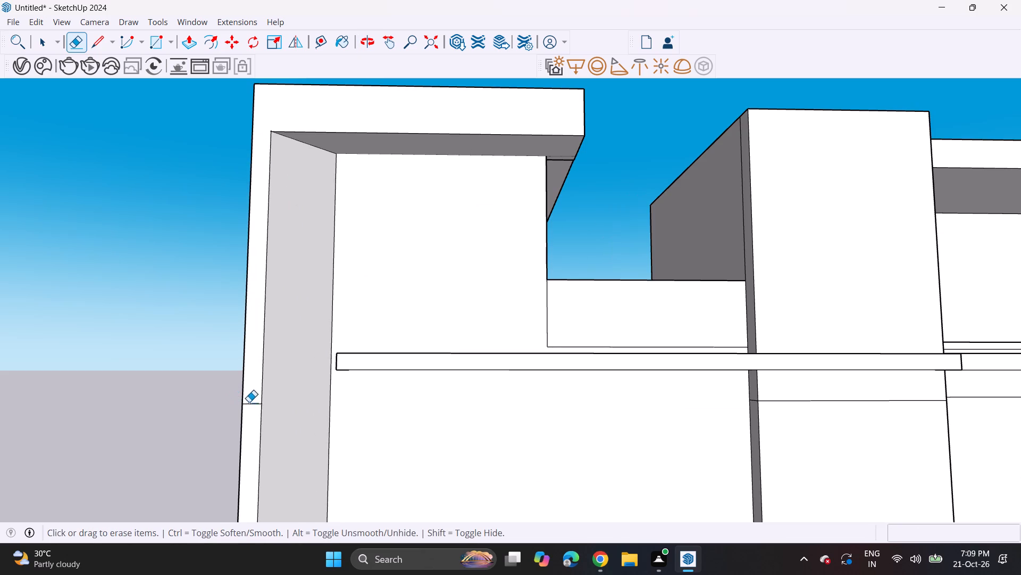
pyautogui.moveTo(248, 403); pyautogui.dragTo(252, 423)
# Pull the front face of the long projecting slab below the corner block forward about 4' 1 3/8".
pyautogui.scroll(-5, 253, 425)
pyautogui.moveTo(376, 396); pyautogui.dragTo(371, 382, button='middle')
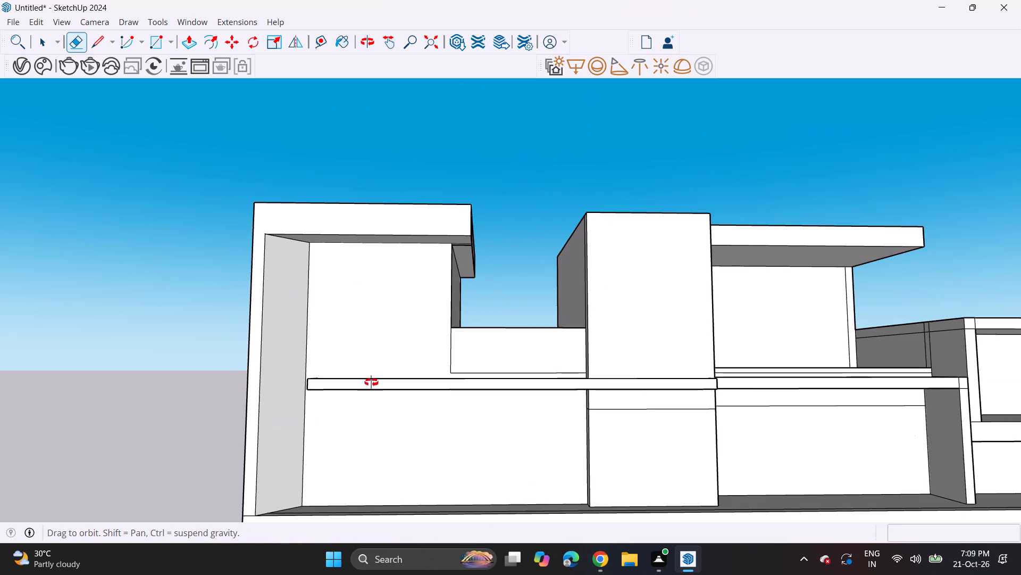
pyautogui.moveTo(371, 382); pyautogui.dragTo(405, 303, button='middle')
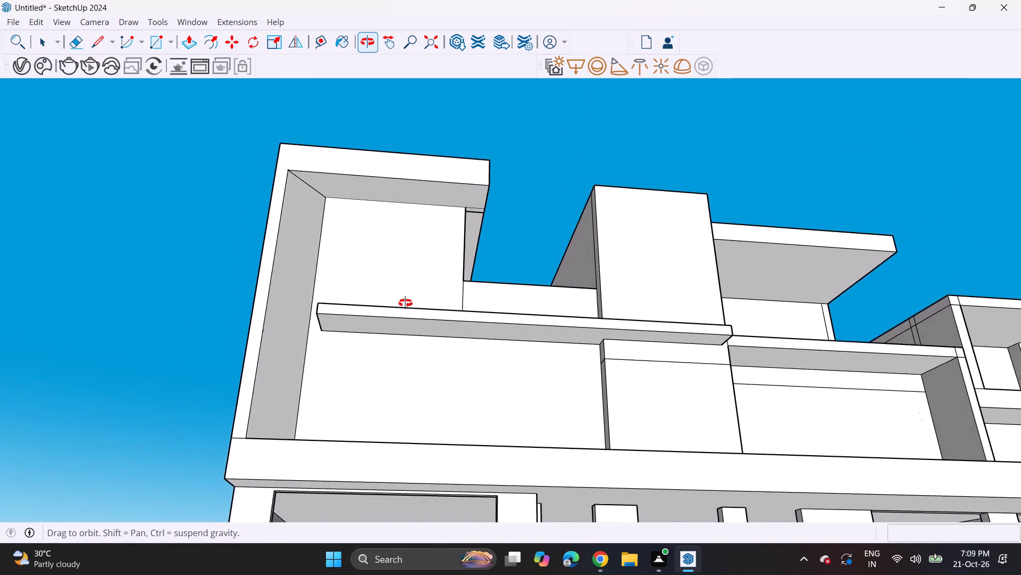
pyautogui.moveTo(405, 303); pyautogui.dragTo(322, 389, button='middle')
pyautogui.scroll(-4, 332, 381)
pyautogui.moveTo(344, 427); pyautogui.dragTo(202, 430, button='middle')
pyautogui.moveTo(191, 417); pyautogui.dragTo(82, 532, button='middle')
pyautogui.scroll(3, 232, 391)
pyautogui.scroll(3, 232, 338)
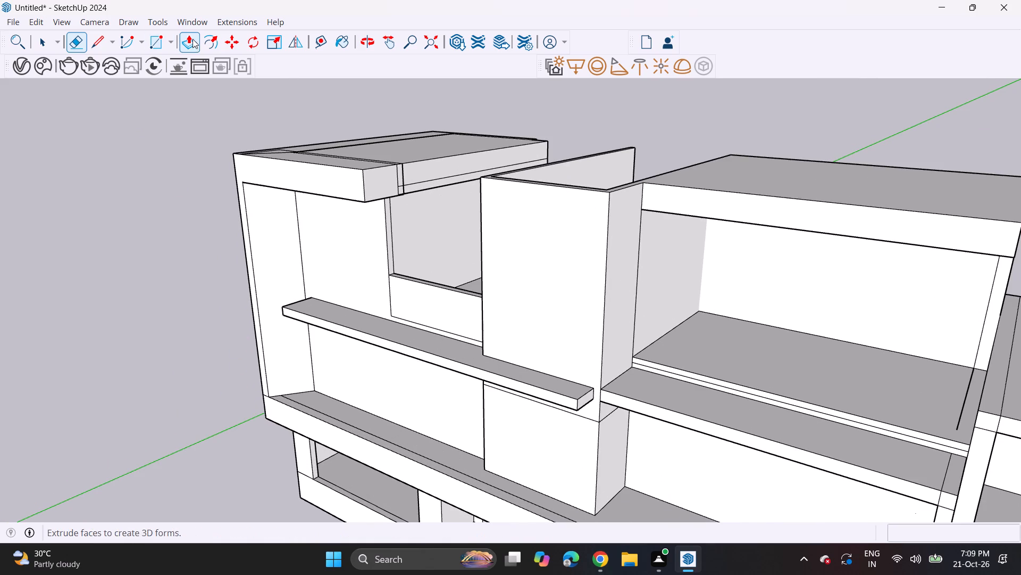
pyautogui.click(193, 39)
pyautogui.click(363, 338)
pyautogui.click(334, 352)
# Erase the leftover vertical and horizontal seam edges on the end face of the projecting corner roof.
pyautogui.moveTo(421, 347); pyautogui.dragTo(480, 270, button='middle')
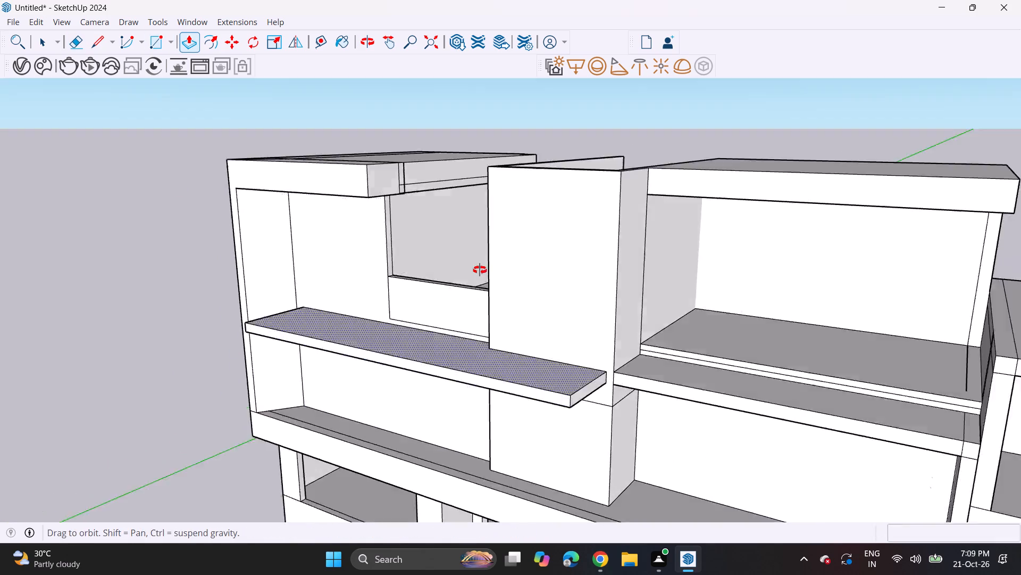
pyautogui.moveTo(480, 270); pyautogui.dragTo(517, 249, button='middle')
pyautogui.scroll(-4, 529, 241)
pyautogui.moveTo(452, 354); pyautogui.dragTo(471, 330, button='middle')
pyautogui.moveTo(457, 202); pyautogui.dragTo(427, 334, button='middle')
pyautogui.scroll(5, 429, 241)
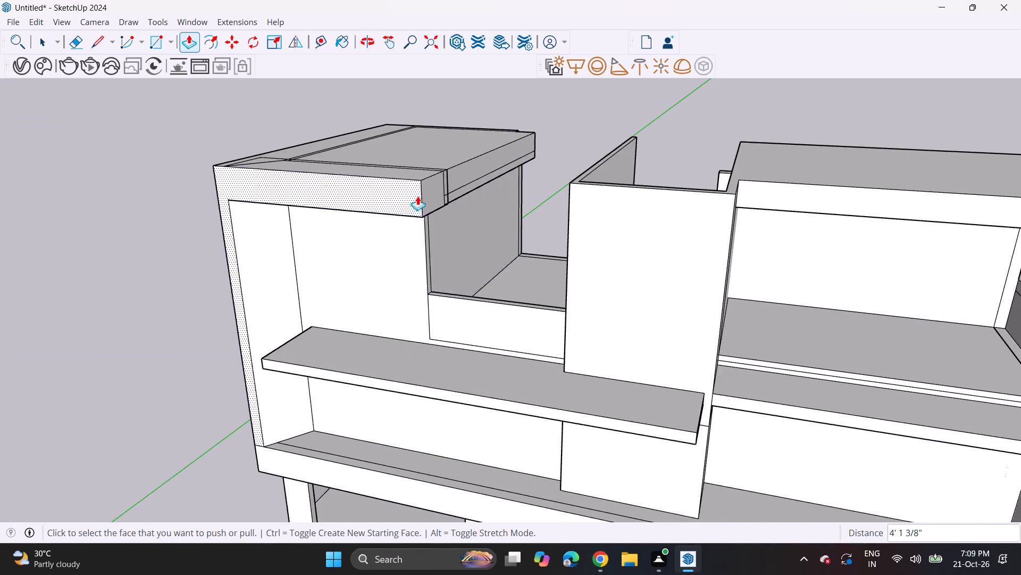
pyautogui.scroll(2, 417, 196)
pyautogui.click(81, 42)
pyautogui.moveTo(448, 184); pyautogui.dragTo(464, 170)
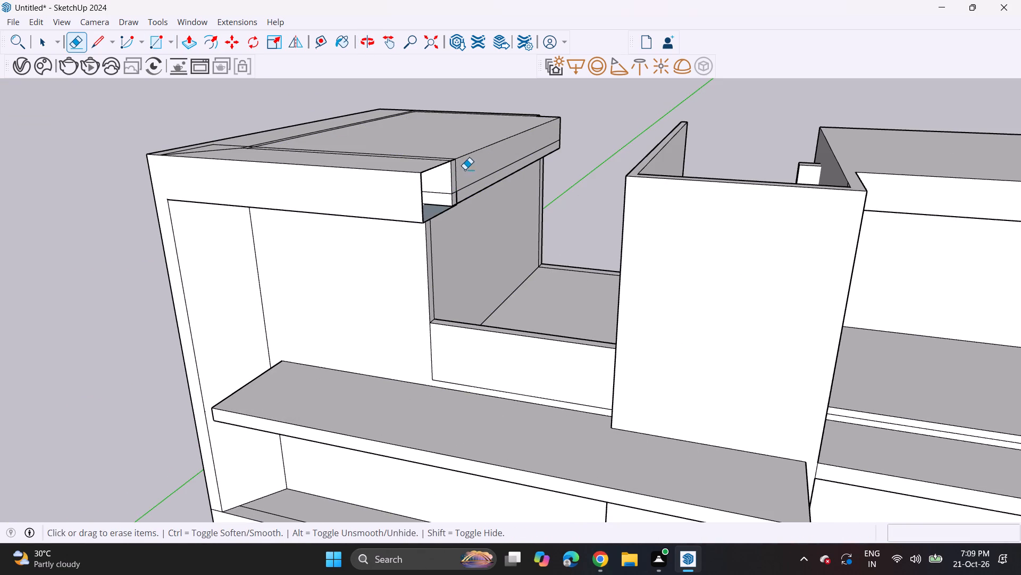
pyautogui.click(456, 185)
pyautogui.moveTo(461, 178); pyautogui.dragTo(376, 178, button='middle')
pyautogui.scroll(5, 470, 187)
pyautogui.scroll(3, 418, 191)
pyautogui.click(384, 203)
pyautogui.click(376, 194)
pyautogui.moveTo(376, 184); pyautogui.dragTo(375, 198)
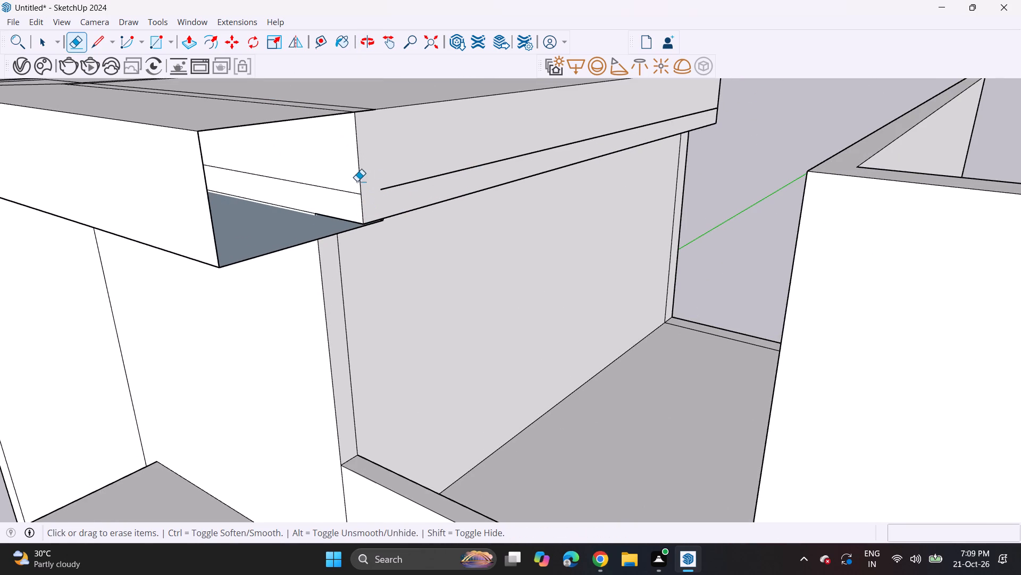
pyautogui.moveTo(347, 182); pyautogui.dragTo(349, 195)
pyautogui.moveTo(376, 164); pyautogui.dragTo(382, 186)
pyautogui.moveTo(387, 176); pyautogui.dragTo(386, 186)
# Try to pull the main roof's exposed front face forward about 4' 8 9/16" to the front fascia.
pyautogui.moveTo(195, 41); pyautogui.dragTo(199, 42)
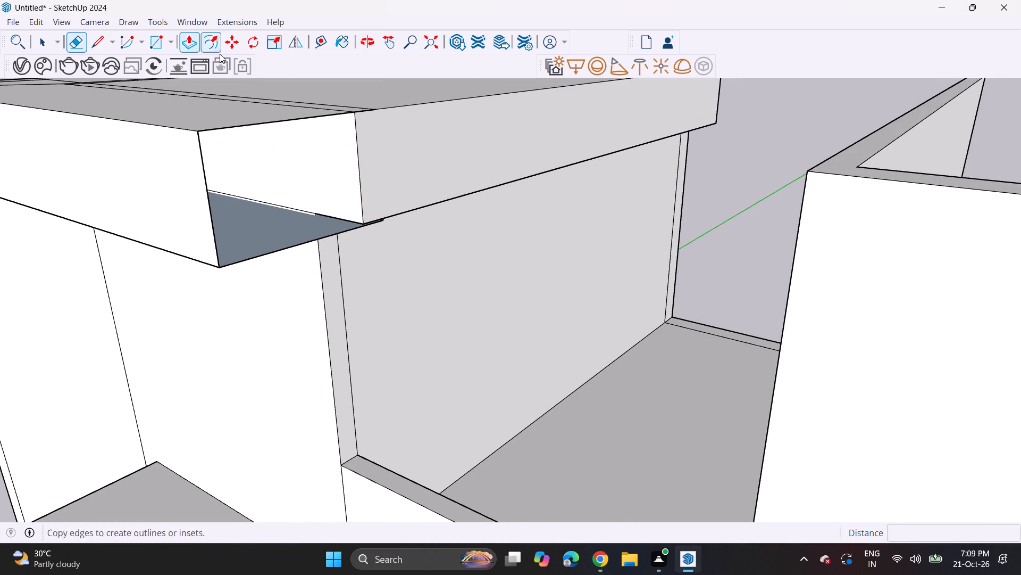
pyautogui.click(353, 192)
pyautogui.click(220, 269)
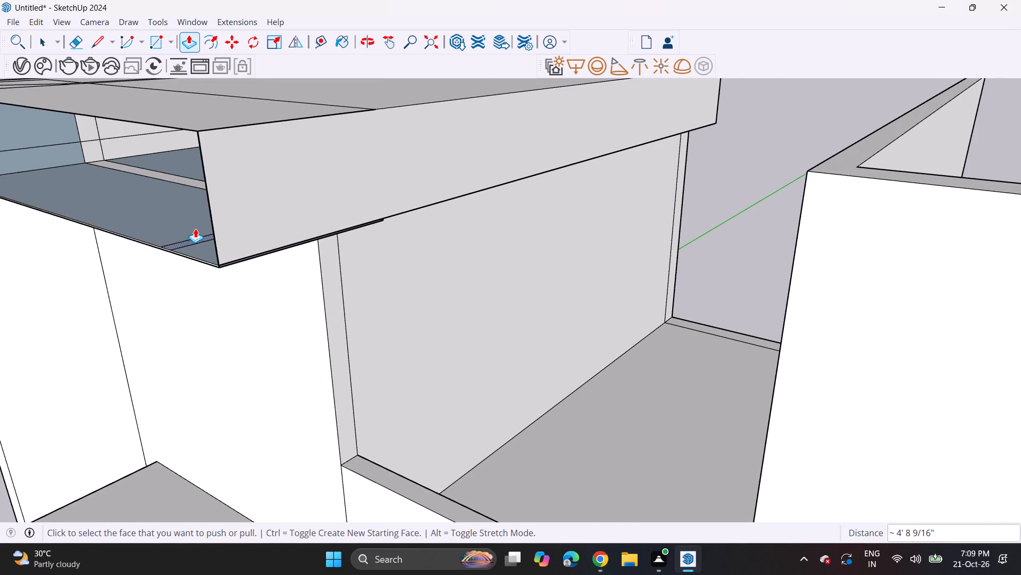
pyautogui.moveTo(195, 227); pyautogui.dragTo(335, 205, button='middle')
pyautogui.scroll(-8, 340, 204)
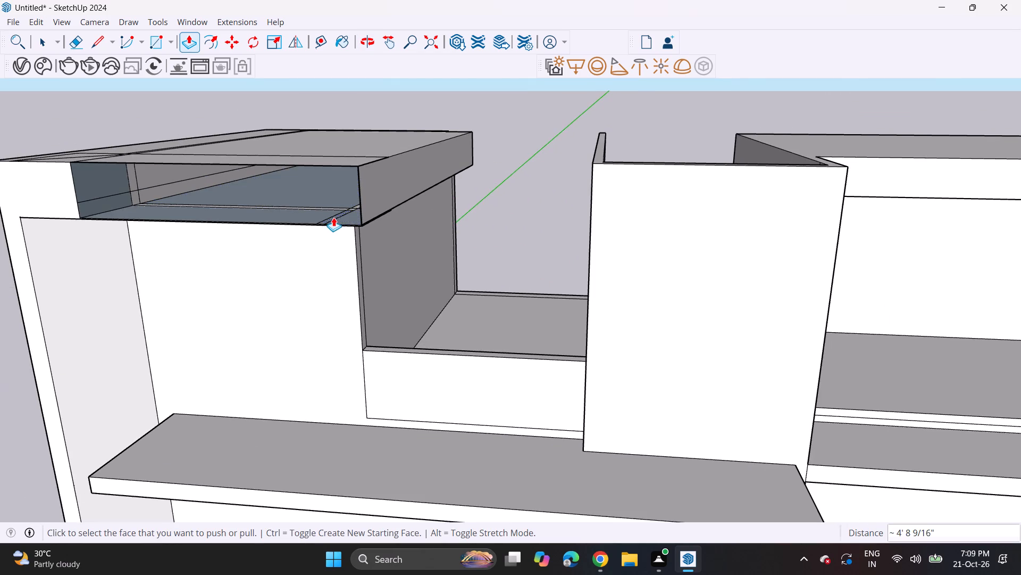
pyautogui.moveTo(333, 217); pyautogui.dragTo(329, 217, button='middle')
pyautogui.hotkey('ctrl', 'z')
# Push/pull the front fascia's inner face about 33' 1" back to the rear end of the corner roof, filling the open end.
pyautogui.moveTo(359, 201); pyautogui.dragTo(0, 266, button='middle')
pyautogui.scroll(4, 312, 112)
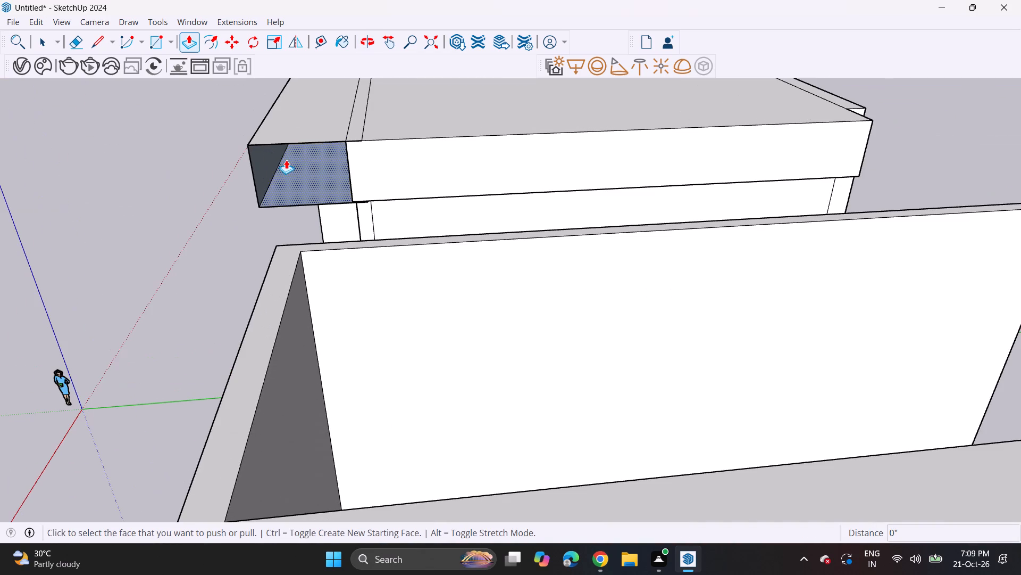
pyautogui.click(267, 171)
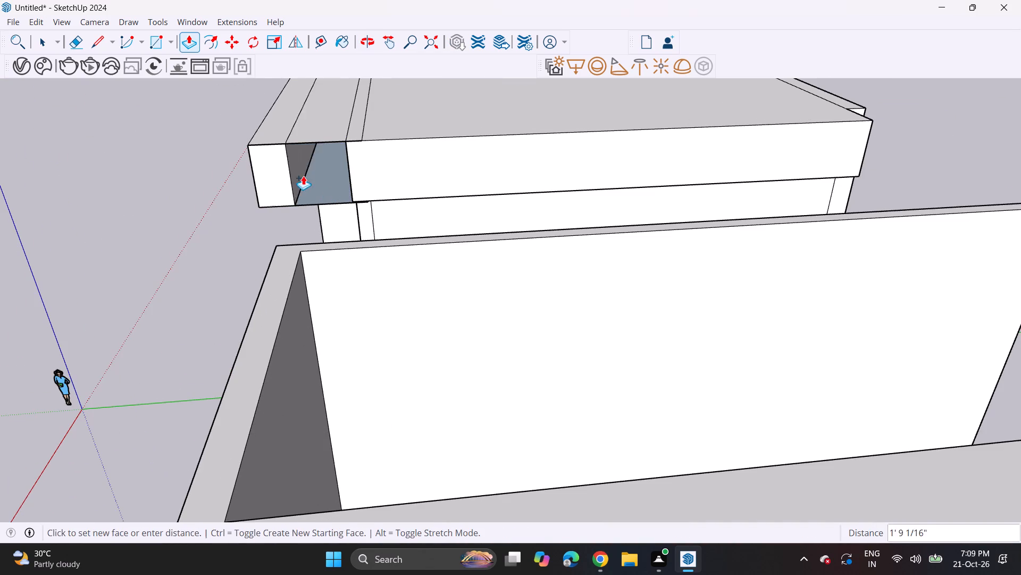
pyautogui.click(860, 177)
# Erase the leftover seam lines across the top of the corner roof slab near its front projection.
pyautogui.moveTo(78, 41); pyautogui.dragTo(87, 45)
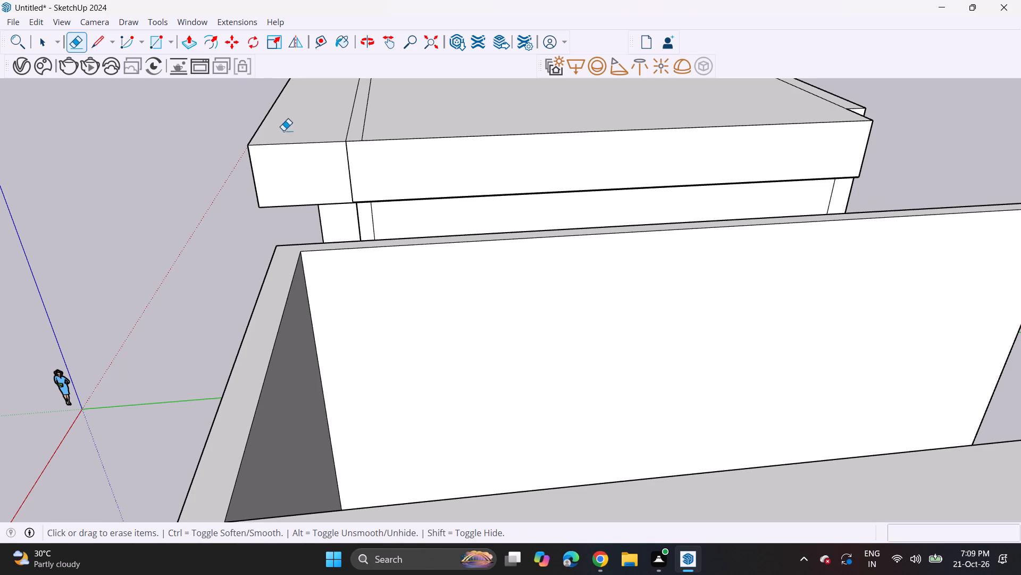
pyautogui.moveTo(349, 174); pyautogui.dragTo(359, 178)
pyautogui.moveTo(343, 177); pyautogui.dragTo(368, 167)
pyautogui.moveTo(332, 132); pyautogui.dragTo(369, 124)
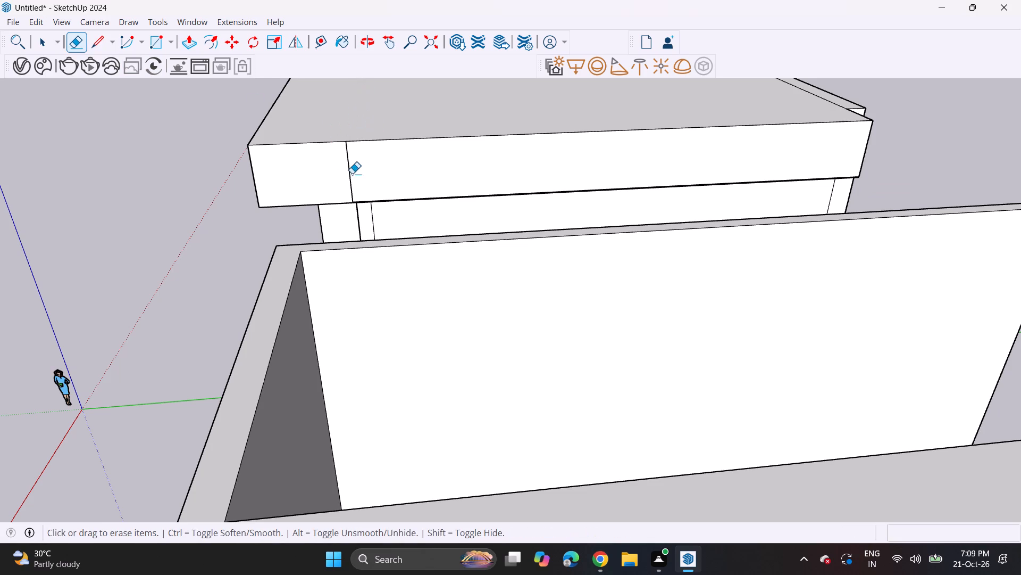
pyautogui.moveTo(348, 170); pyautogui.dragTo(356, 172)
pyautogui.click(346, 176)
# Erase the vertical seam edge on the corner block's end wall above the low parapet.
pyautogui.moveTo(347, 178); pyautogui.dragTo(611, 90, button='middle')
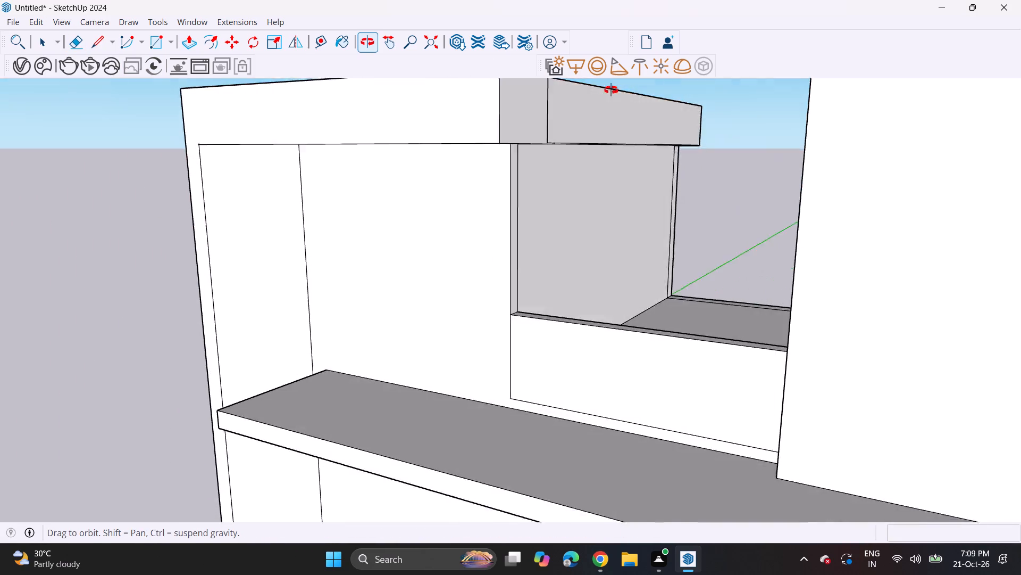
pyautogui.moveTo(611, 90); pyautogui.dragTo(627, 75, button='middle')
pyautogui.scroll(2, 594, 155)
pyautogui.scroll(4, 539, 224)
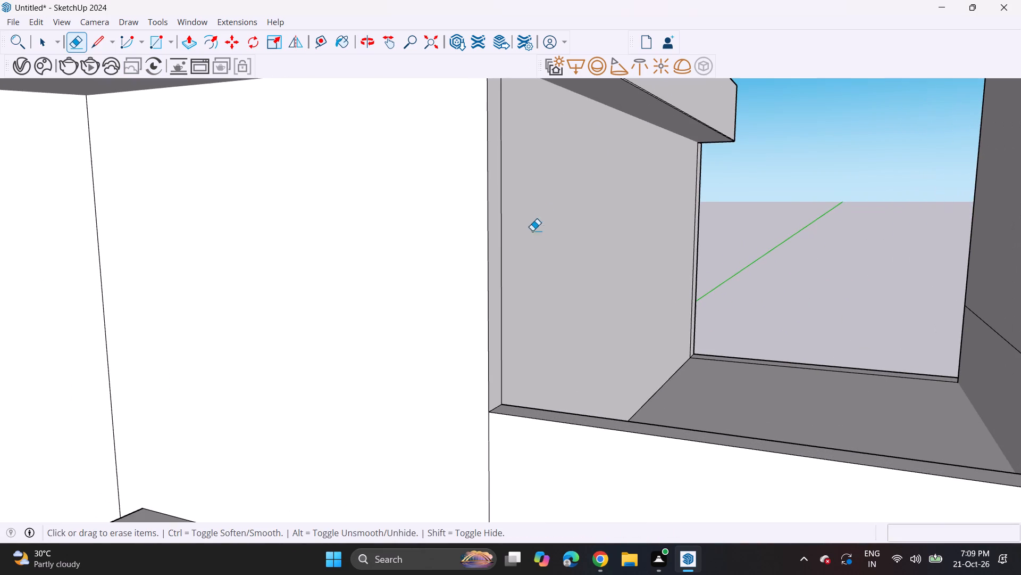
pyautogui.moveTo(491, 276); pyautogui.dragTo(509, 276)
pyautogui.scroll(-5, 492, 306)
pyautogui.moveTo(497, 422); pyautogui.dragTo(507, 428)
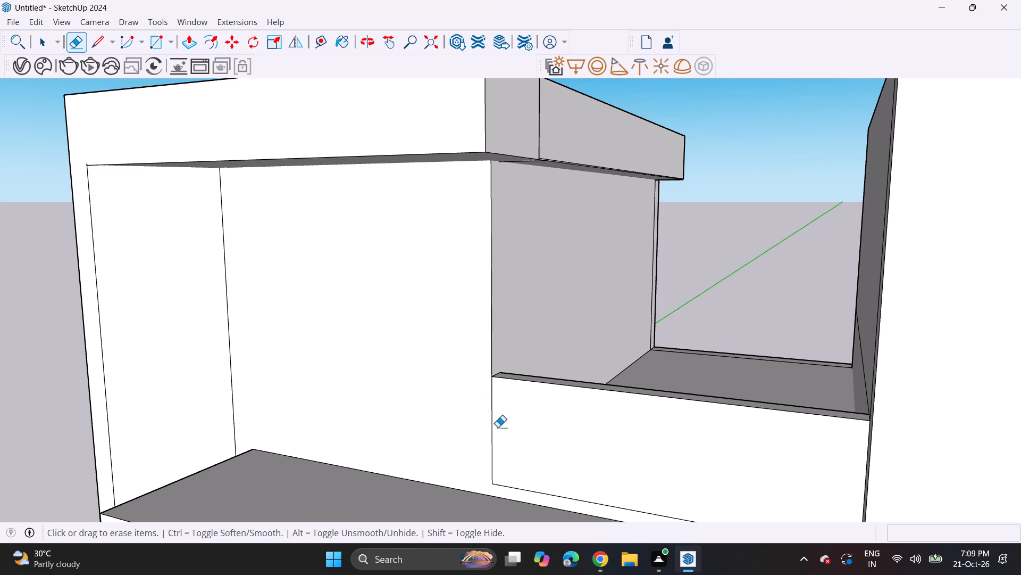
pyautogui.scroll(-5, 478, 422)
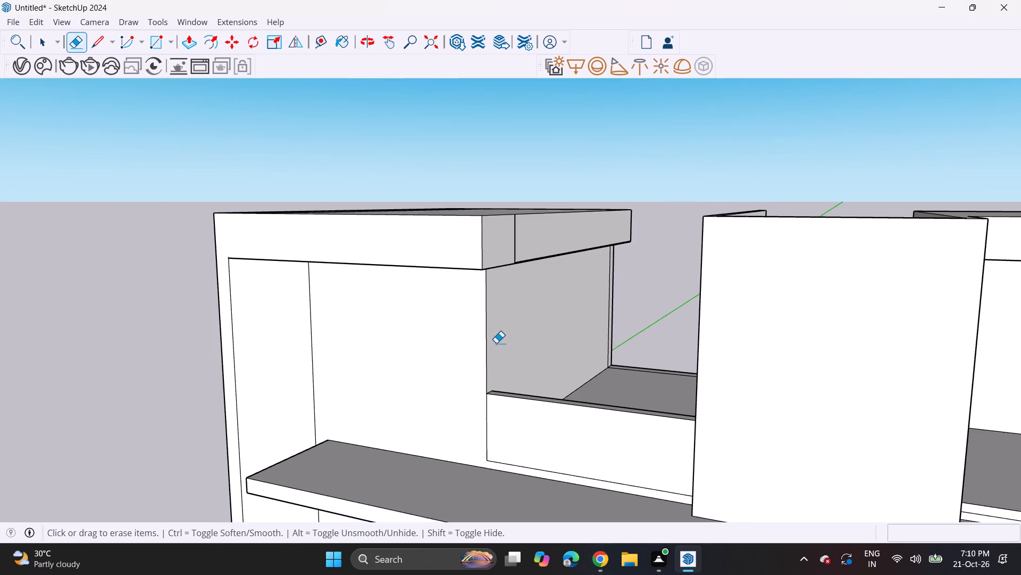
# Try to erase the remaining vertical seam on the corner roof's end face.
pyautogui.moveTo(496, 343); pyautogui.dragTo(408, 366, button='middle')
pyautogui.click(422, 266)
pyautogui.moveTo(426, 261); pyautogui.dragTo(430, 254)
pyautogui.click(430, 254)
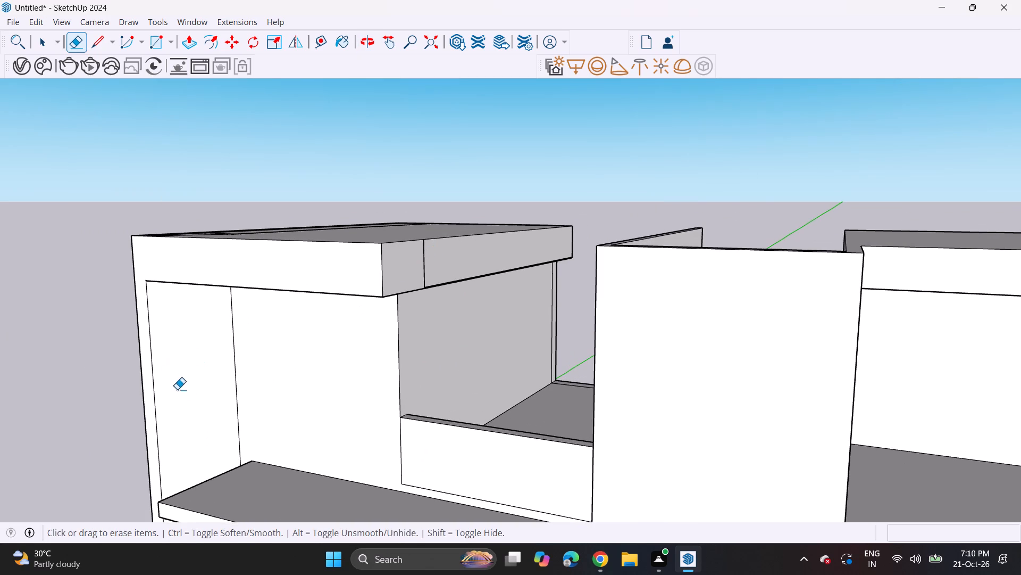
# Draw a vertical strip rectangle about 6 3/16" by 4' 10 1/8" on the low parapet's front face, at the end beside the corner block.
pyautogui.moveTo(184, 395); pyautogui.dragTo(247, 336, button='middle')
pyautogui.scroll(-3, 247, 336)
pyautogui.keyDown('shift'); pyautogui.moveTo(258, 334); pyautogui.dragTo(82, 234, button='middle'); pyautogui.keyUp('shift')
pyautogui.keyDown('shift'); pyautogui.scroll(1, 253, 333); pyautogui.keyUp('shift')
pyautogui.moveTo(82, 229); pyautogui.dragTo(202, 291, button='middle')
pyautogui.scroll(2, 284, 367)
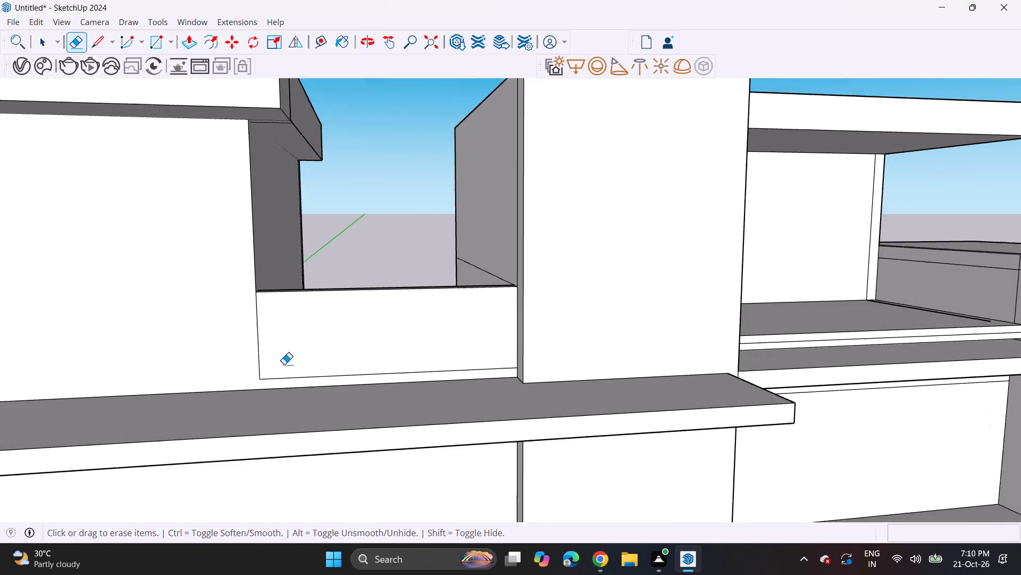
pyautogui.scroll(1, 284, 364)
pyautogui.click(148, 49)
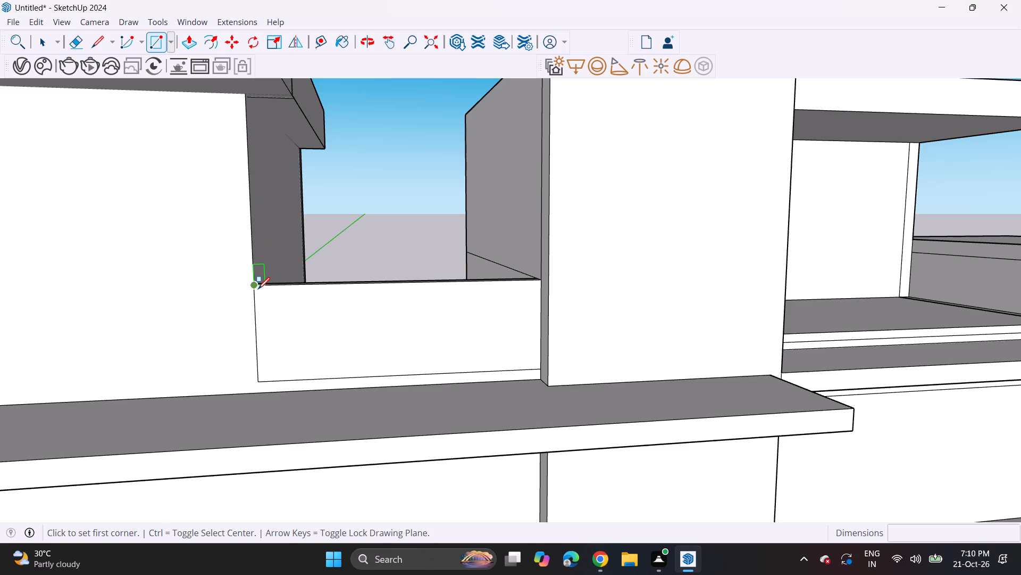
pyautogui.click(258, 289)
pyautogui.scroll(3, 273, 362)
pyautogui.click(268, 384)
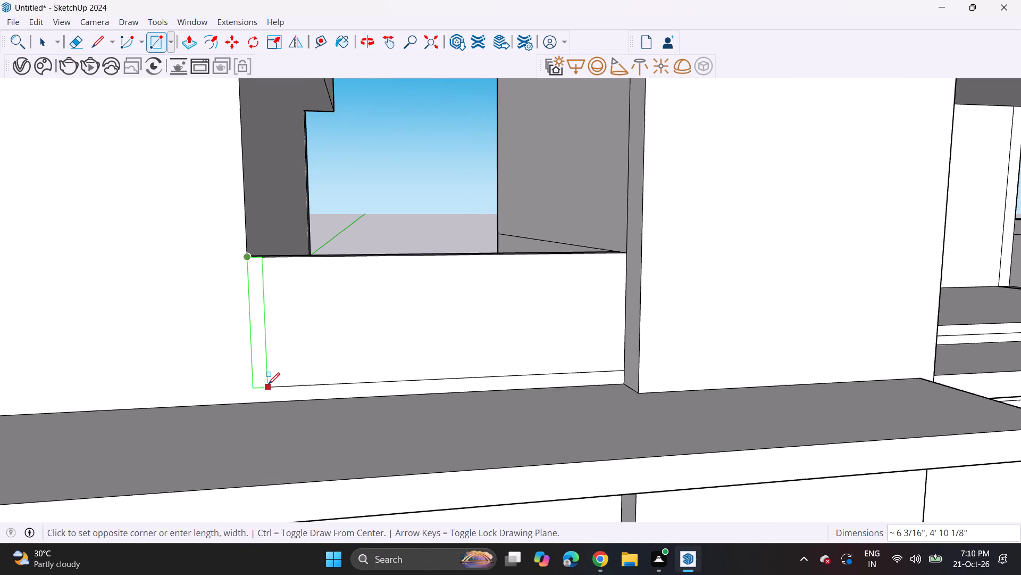
# Copy the vertical strip on the low parapet's front face twice along the parapet, spacing the copies about 8 1/4" apart.
pyautogui.moveTo(290, 308); pyautogui.dragTo(280, 312, button='middle')
pyautogui.scroll(3, 250, 362)
pyautogui.press('space')
pyautogui.doubleClick(247, 357)
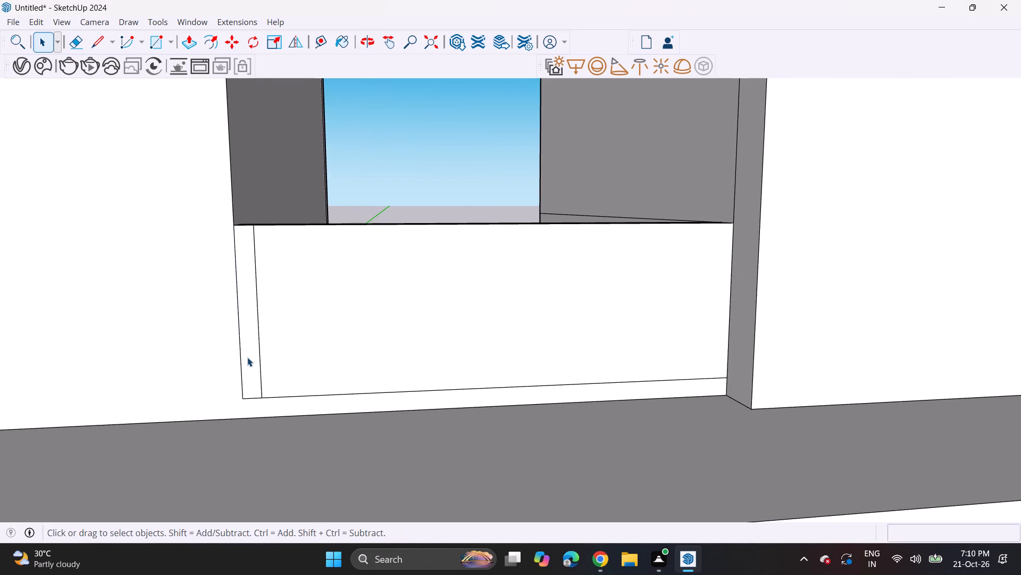
pyautogui.scroll(6, 248, 358)
pyautogui.press('m')
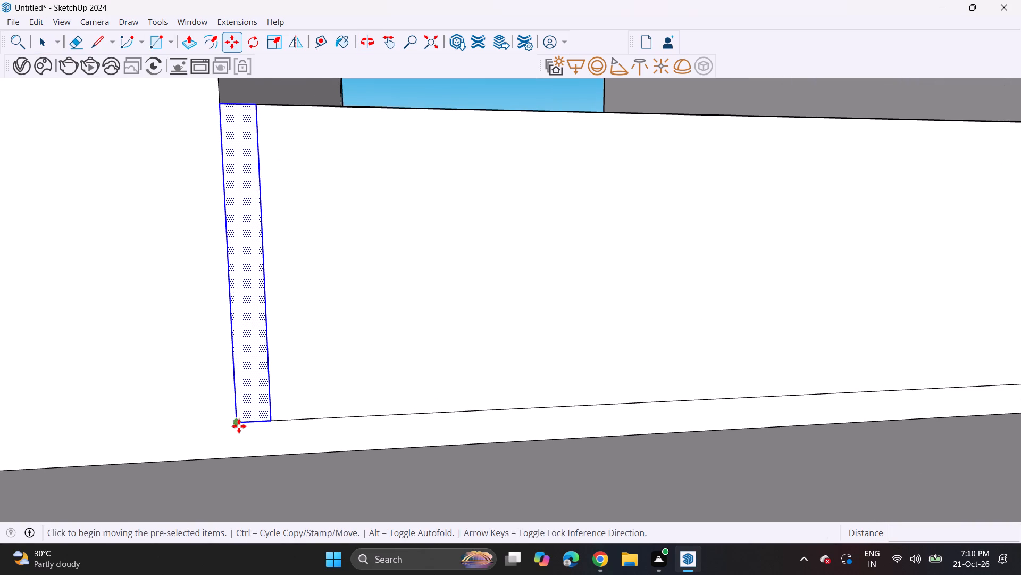
pyautogui.click(239, 426)
pyautogui.click(282, 421)
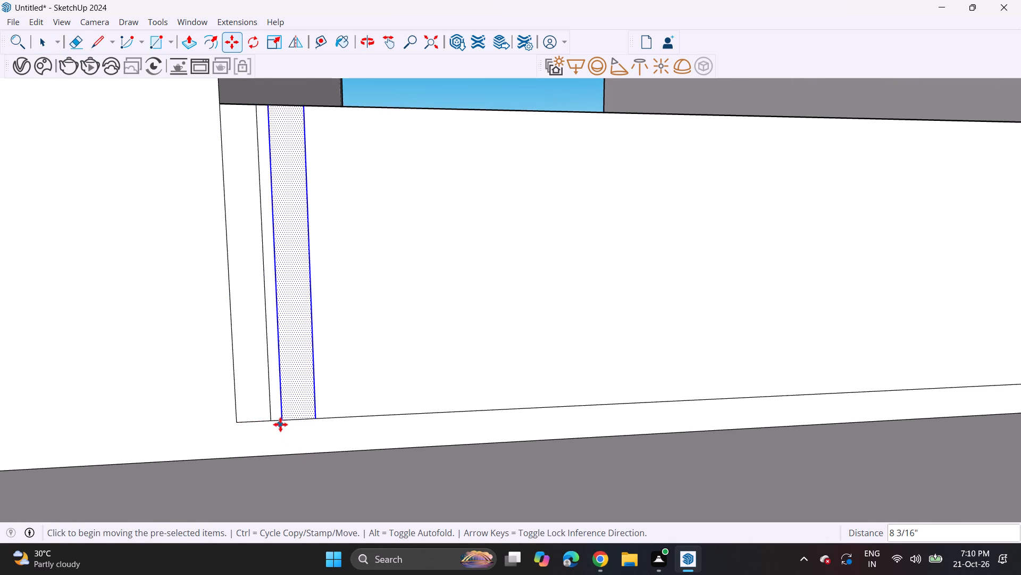
pyautogui.click(284, 421)
pyautogui.click(327, 426)
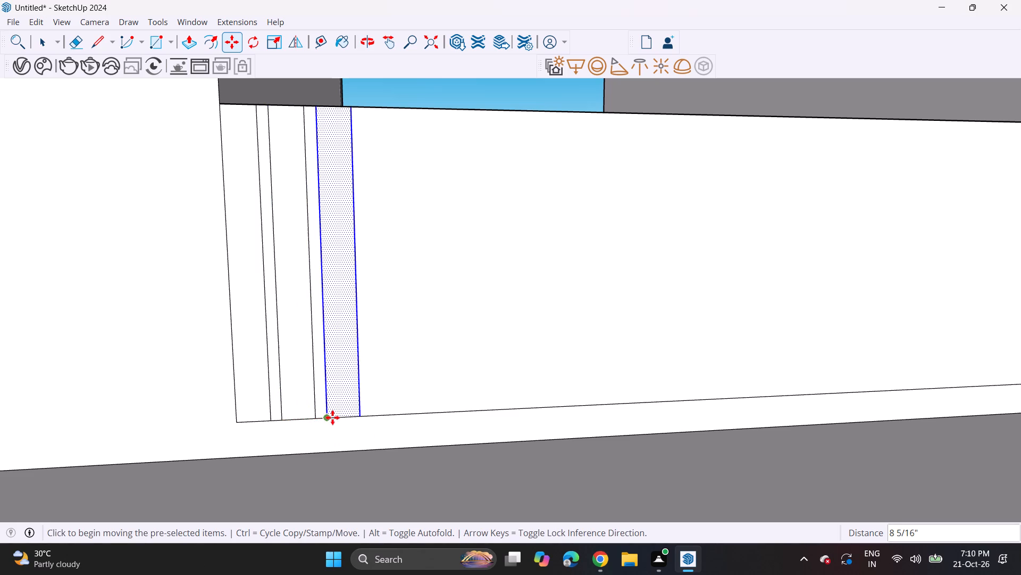
# Add six more strip copies along the parapet's front face, continuing the row at about 8" spacing.
pyautogui.click(326, 422)
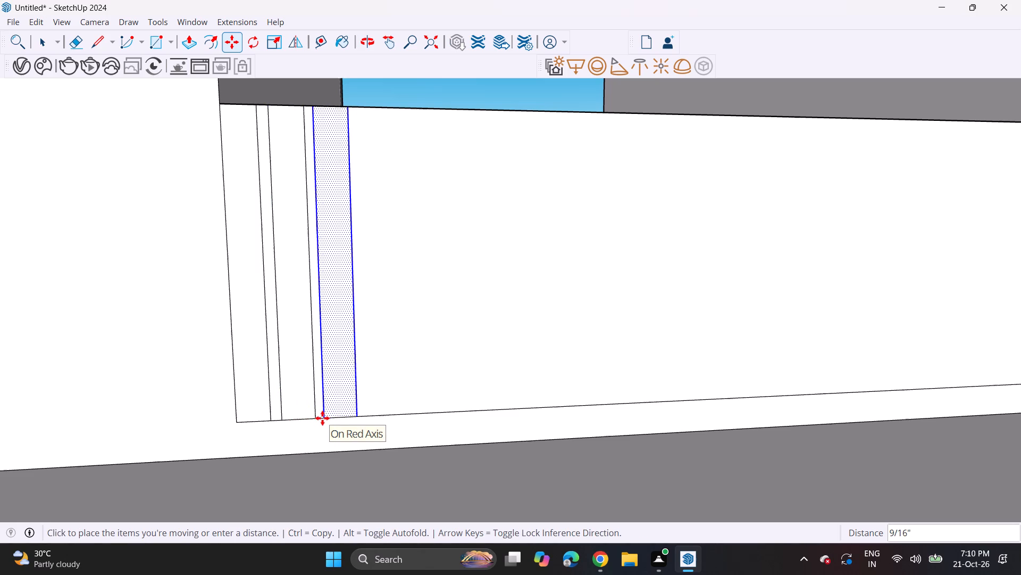
pyautogui.click(326, 419)
pyautogui.click(325, 416)
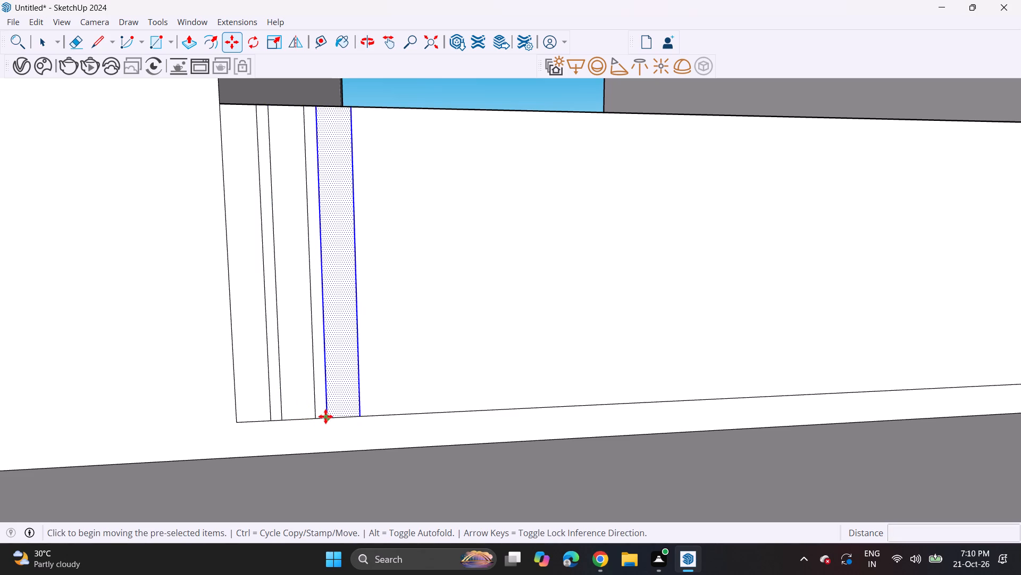
pyautogui.click(372, 416)
pyautogui.click(359, 416)
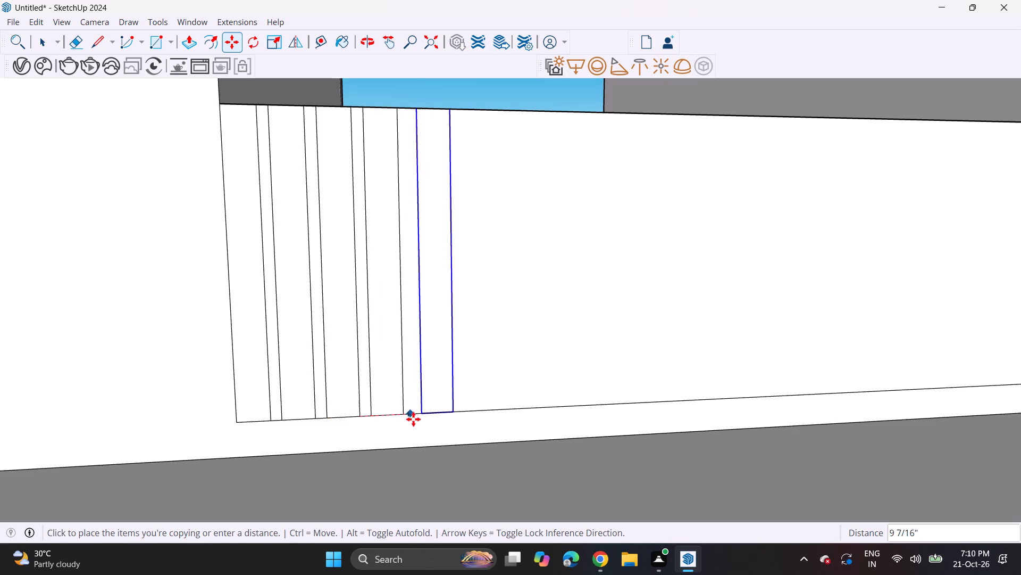
pyautogui.click(403, 420)
pyautogui.click(401, 416)
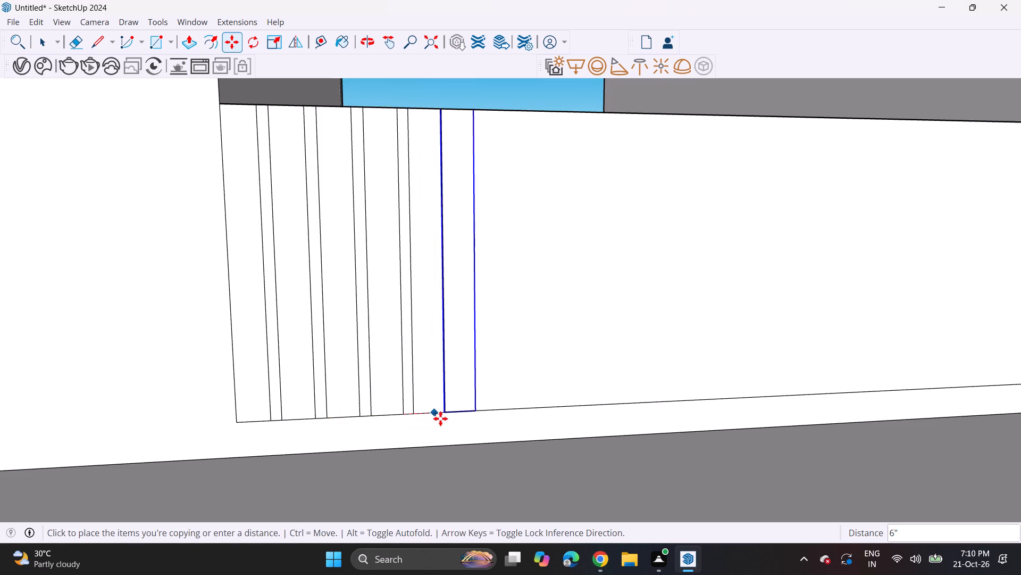
pyautogui.click(443, 418)
pyautogui.click(443, 413)
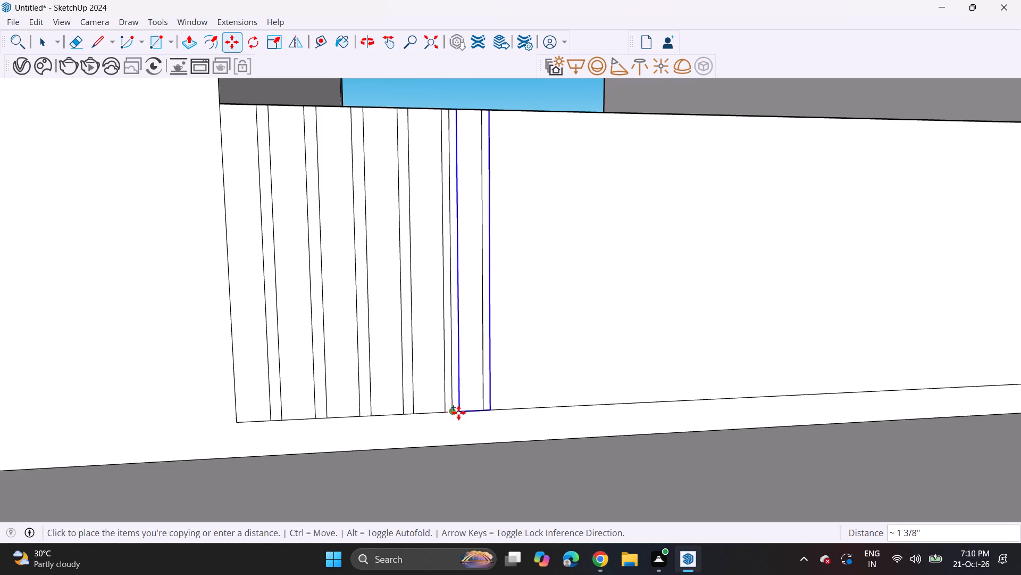
pyautogui.click(487, 410)
pyautogui.click(482, 410)
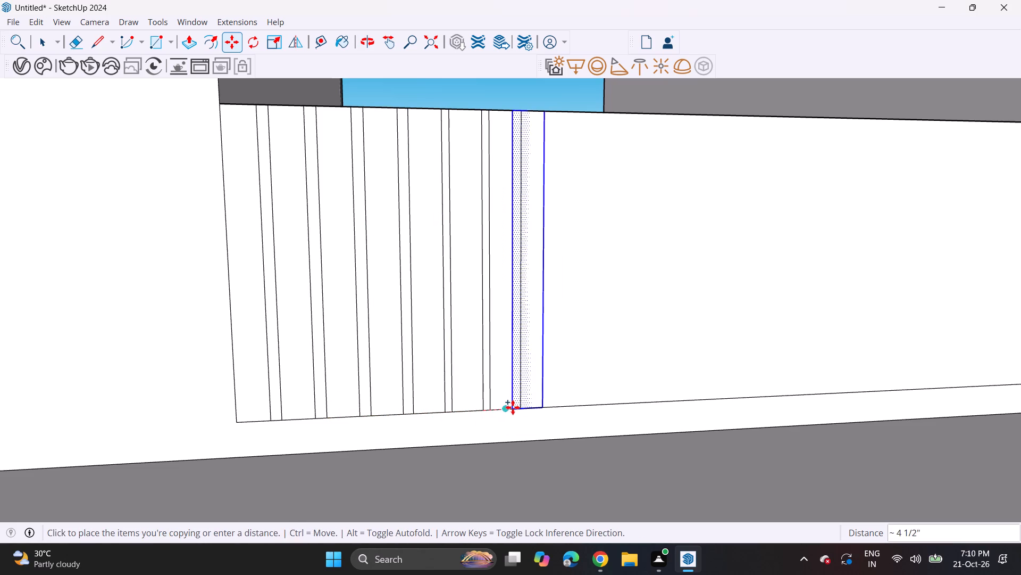
pyautogui.click(517, 407)
pyautogui.click(518, 406)
pyautogui.click(557, 406)
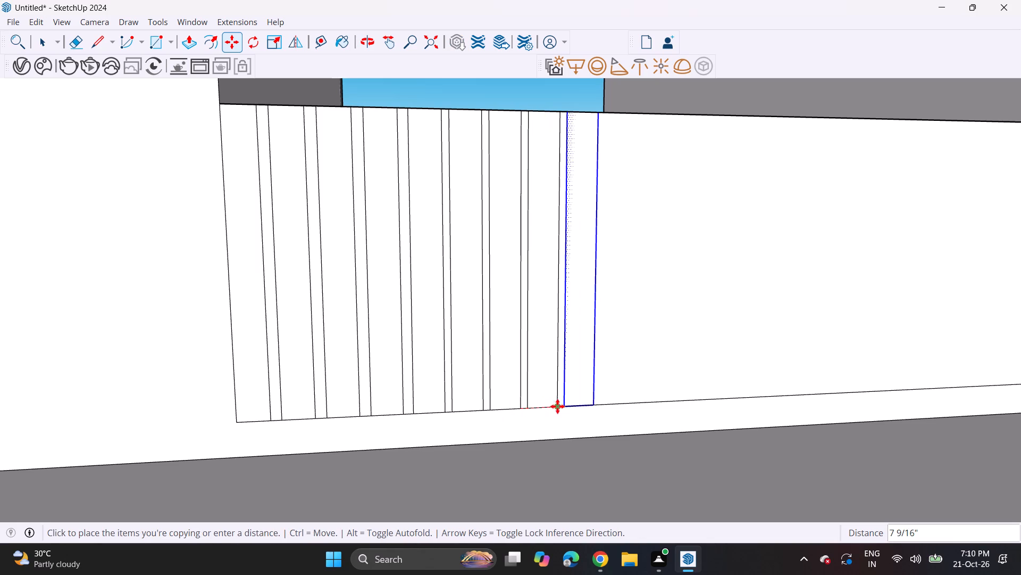
# Continue the row with three more strip copies on the parapet face, about 7 9/16" apart.
pyautogui.keyDown('shift'); pyautogui.moveTo(565, 402); pyautogui.dragTo(431, 382, button='middle'); pyautogui.keyUp('shift')
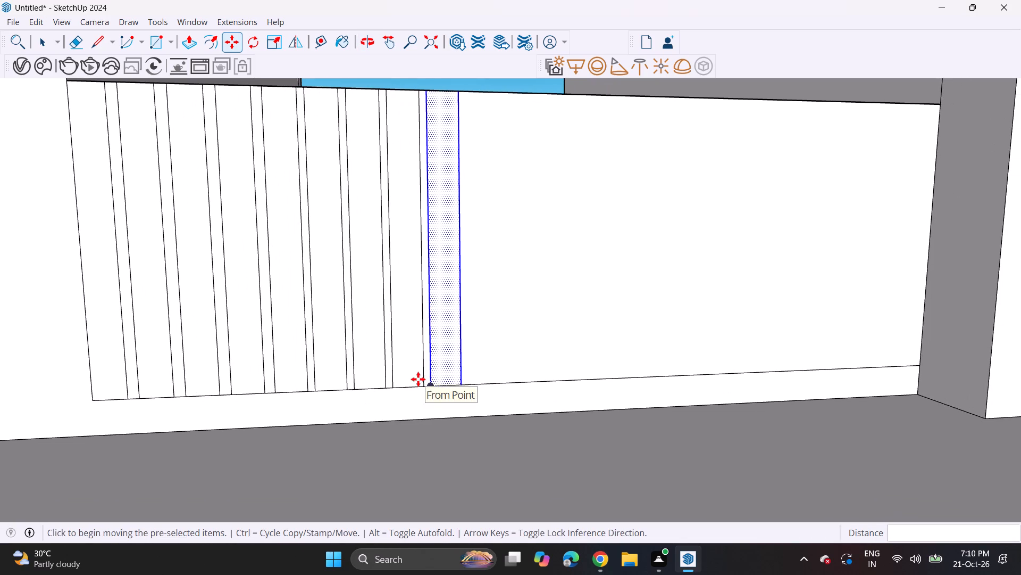
pyautogui.scroll(5, 418, 379)
pyautogui.click(429, 389)
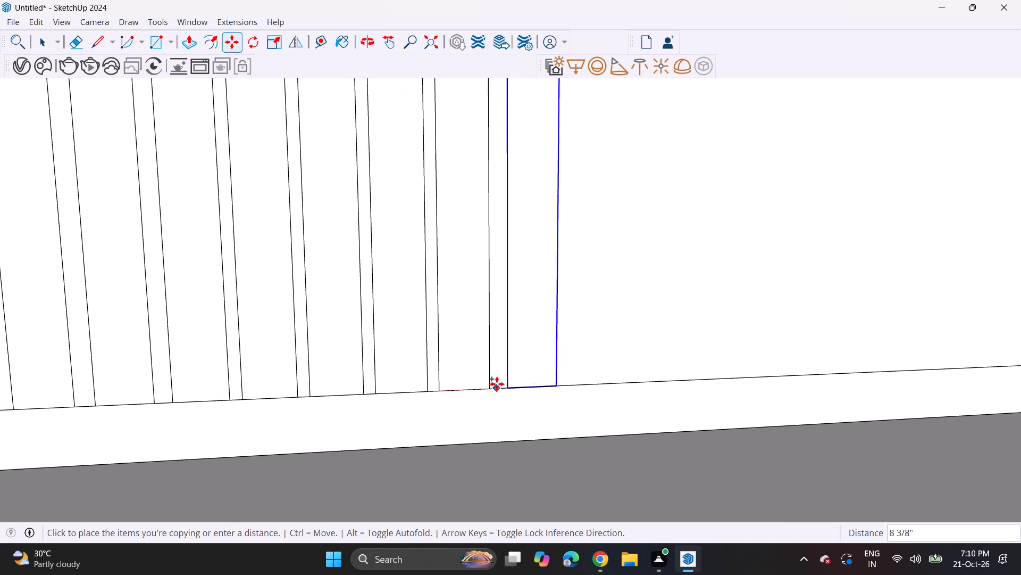
pyautogui.click(494, 390)
pyautogui.click(490, 390)
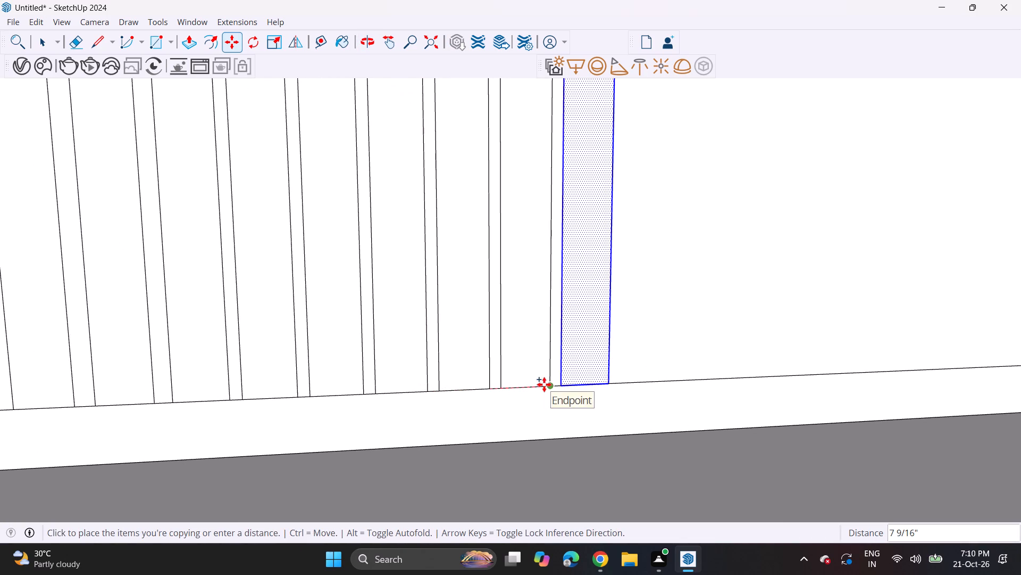
pyautogui.moveTo(544, 384); pyautogui.dragTo(550, 384)
pyautogui.click(548, 388)
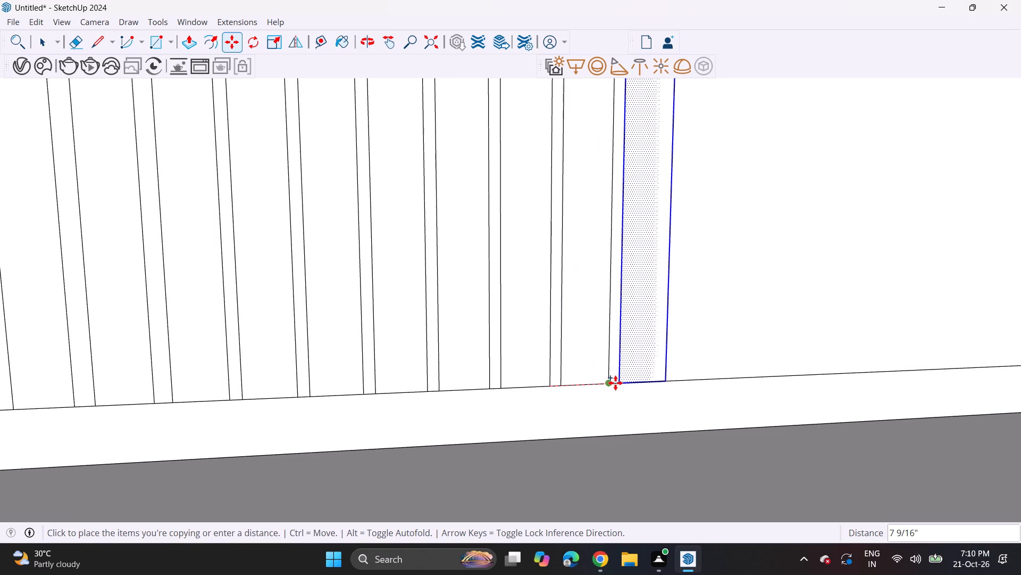
pyautogui.click(613, 383)
# Copy the latest strip five more times toward the projecting wall, about 7 9/16" apart, leaving narrow gaps between strips.
pyautogui.scroll(-3, 609, 377)
pyautogui.moveTo(609, 377); pyautogui.dragTo(327, 382, button='middle')
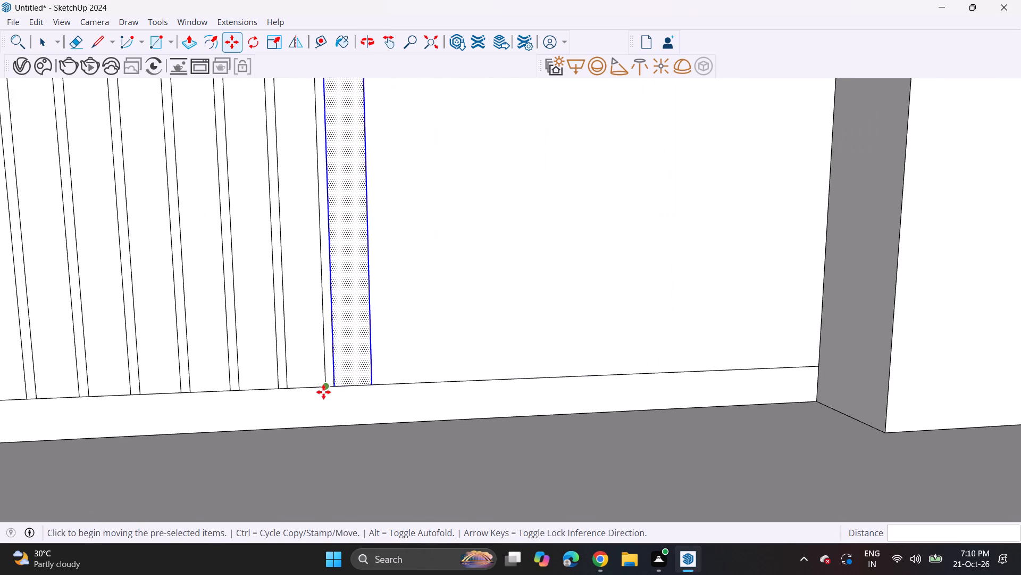
pyautogui.click(323, 392)
pyautogui.click(364, 384)
pyautogui.click(370, 386)
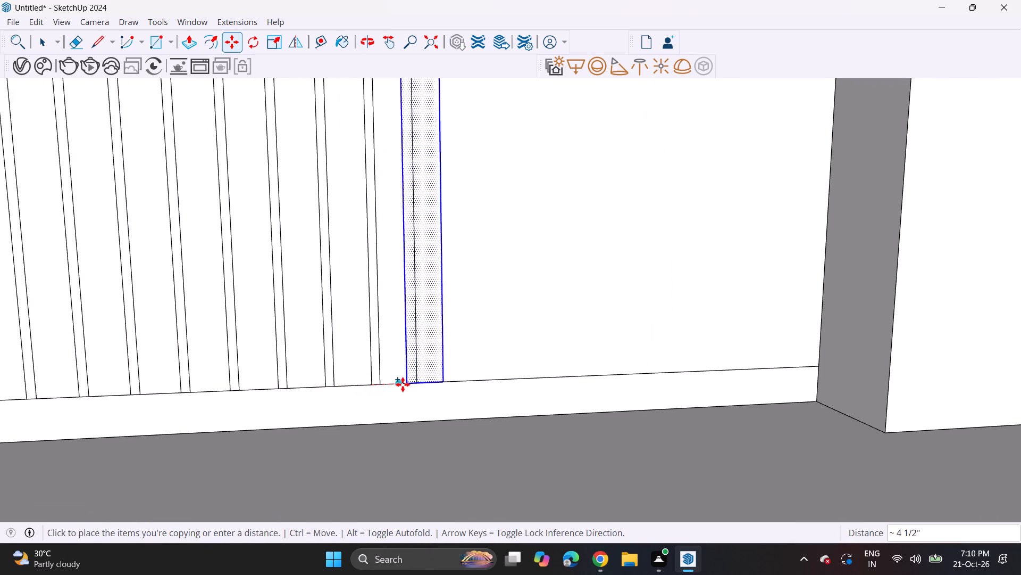
pyautogui.click(415, 384)
pyautogui.click(419, 382)
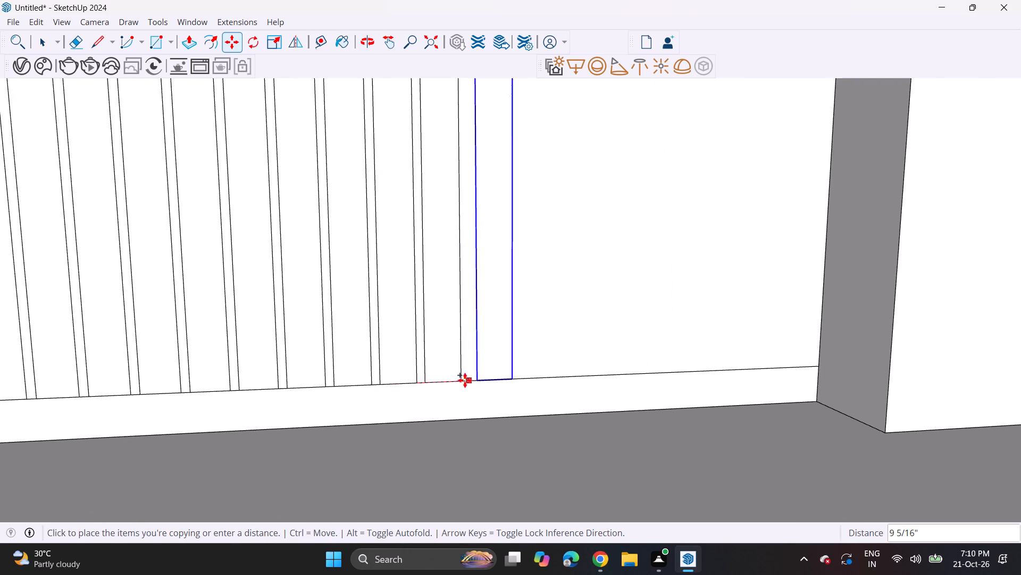
pyautogui.click(461, 382)
pyautogui.click(458, 383)
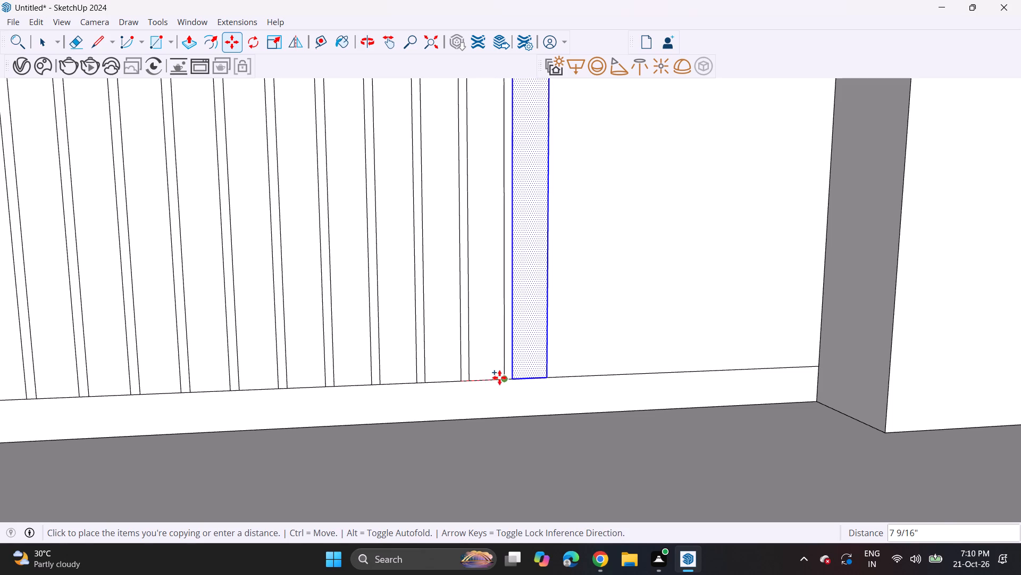
pyautogui.click(499, 377)
pyautogui.click(504, 376)
pyautogui.click(542, 377)
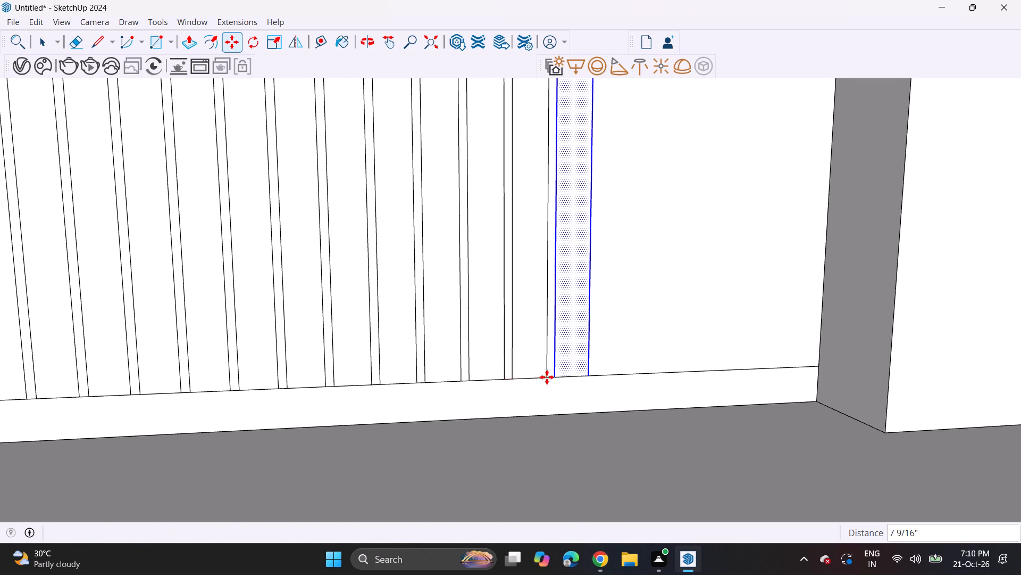
# Complete the row with five more strip copies about 8 1/2" apart, ending beside the projecting wall.
pyautogui.click(548, 377)
pyautogui.click(590, 371)
pyautogui.click(591, 375)
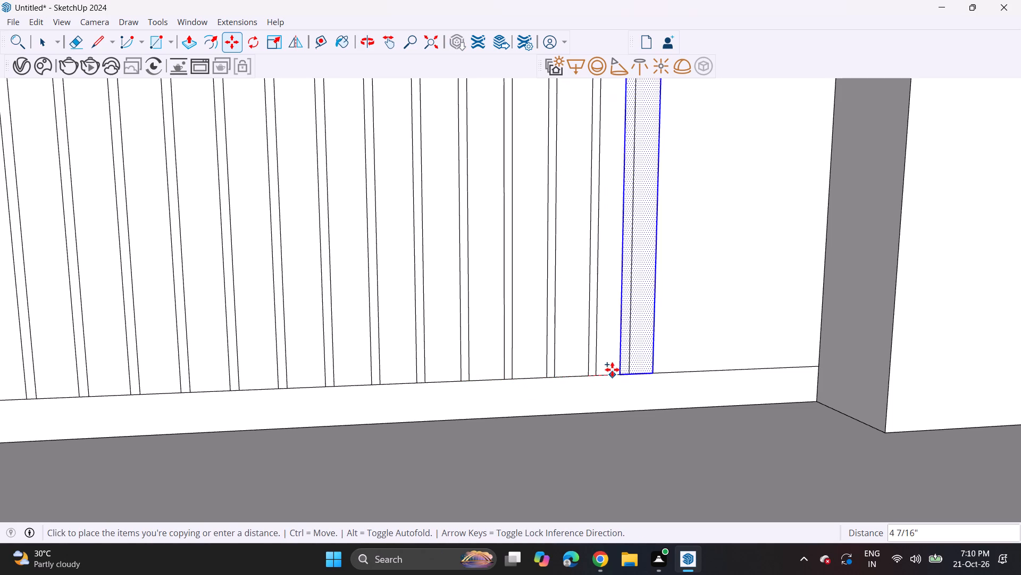
pyautogui.click(634, 369)
pyautogui.click(625, 375)
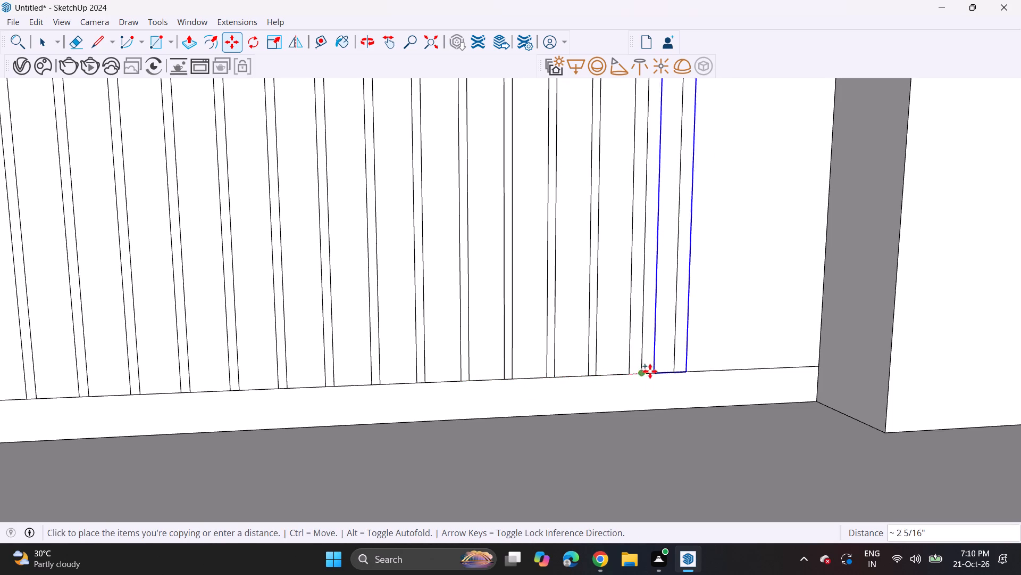
pyautogui.click(672, 368)
pyautogui.click(674, 372)
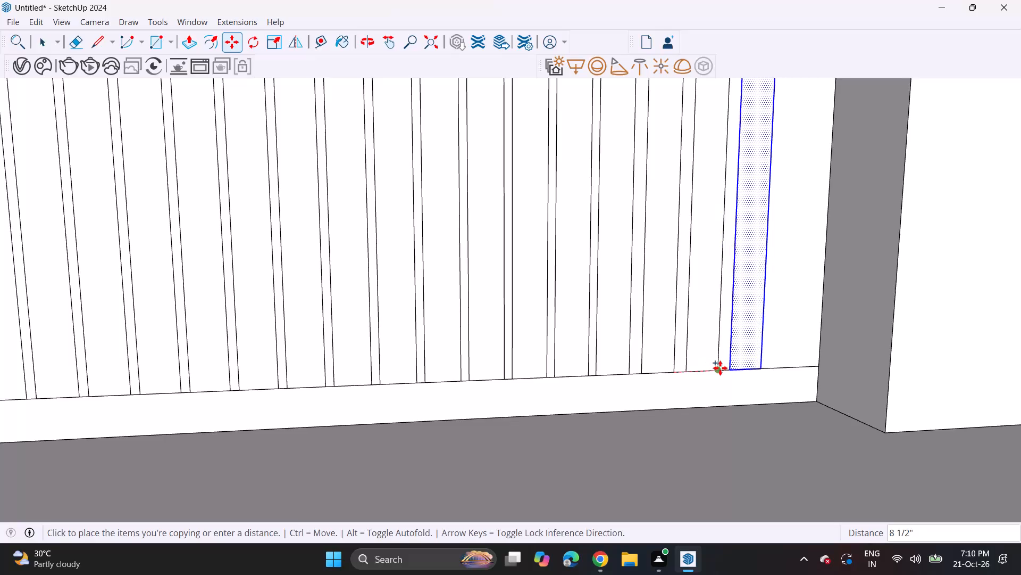
pyautogui.click(720, 368)
pyautogui.click(717, 370)
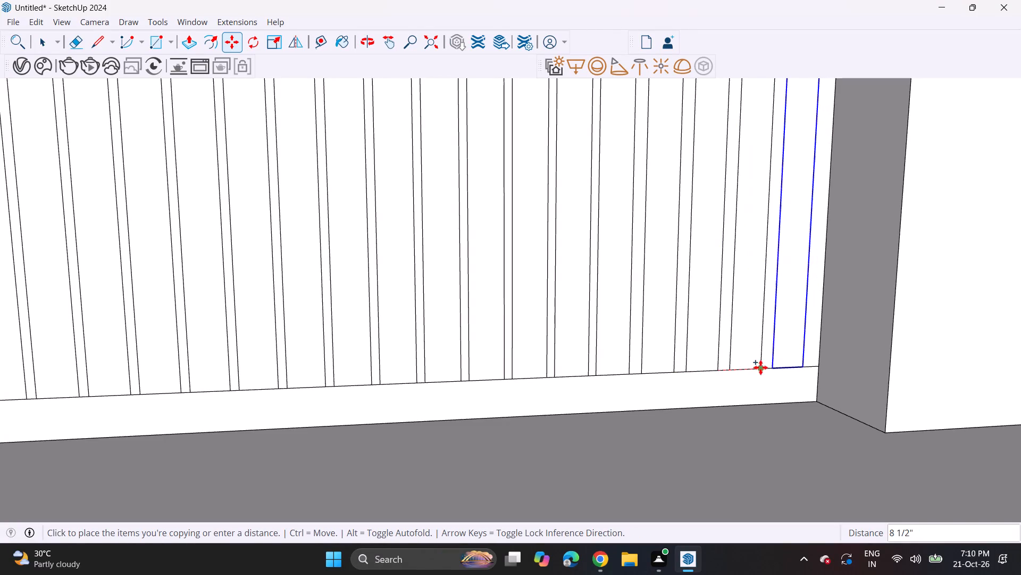
pyautogui.click(760, 367)
# Push/Pull the first strip at the starting end of the row 2" out from the parapet face.
pyautogui.scroll(-5, 422, 349)
pyautogui.scroll(-3, 313, 291)
pyautogui.moveTo(390, 267); pyautogui.dragTo(257, 294, button='middle')
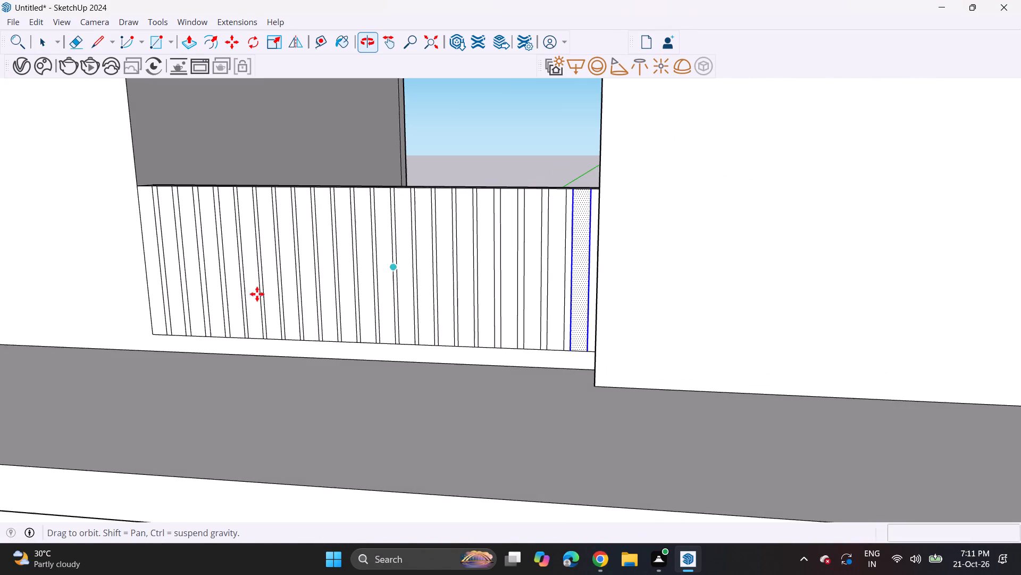
pyautogui.moveTo(257, 294); pyautogui.dragTo(301, 287, button='middle')
pyautogui.moveTo(216, 166); pyautogui.dragTo(152, 209, button='middle')
pyautogui.scroll(3, 97, 209)
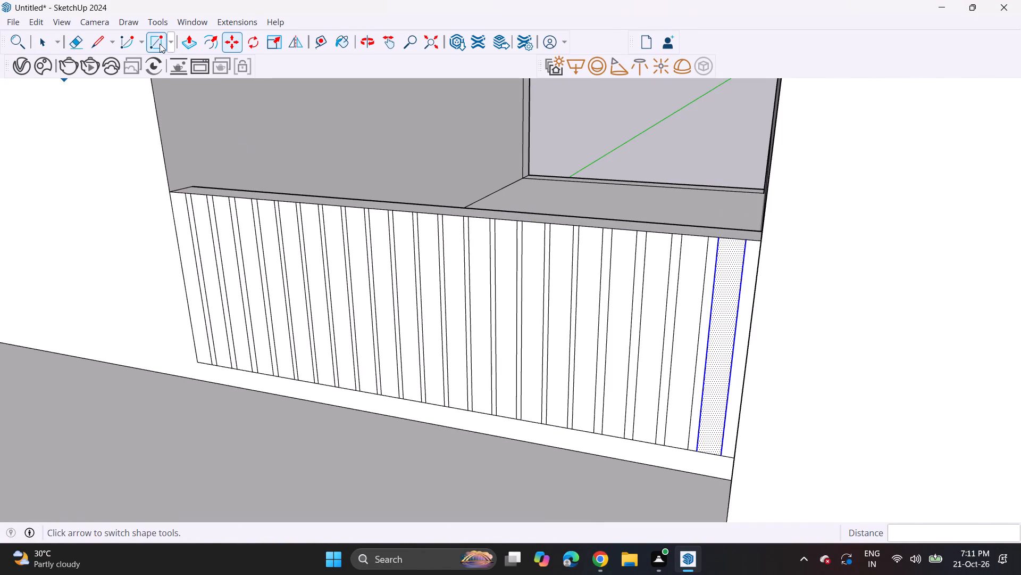
pyautogui.click(191, 44)
pyautogui.moveTo(197, 310); pyautogui.dragTo(191, 322, button='middle')
pyautogui.scroll(2, 191, 321)
pyautogui.press('Escape')
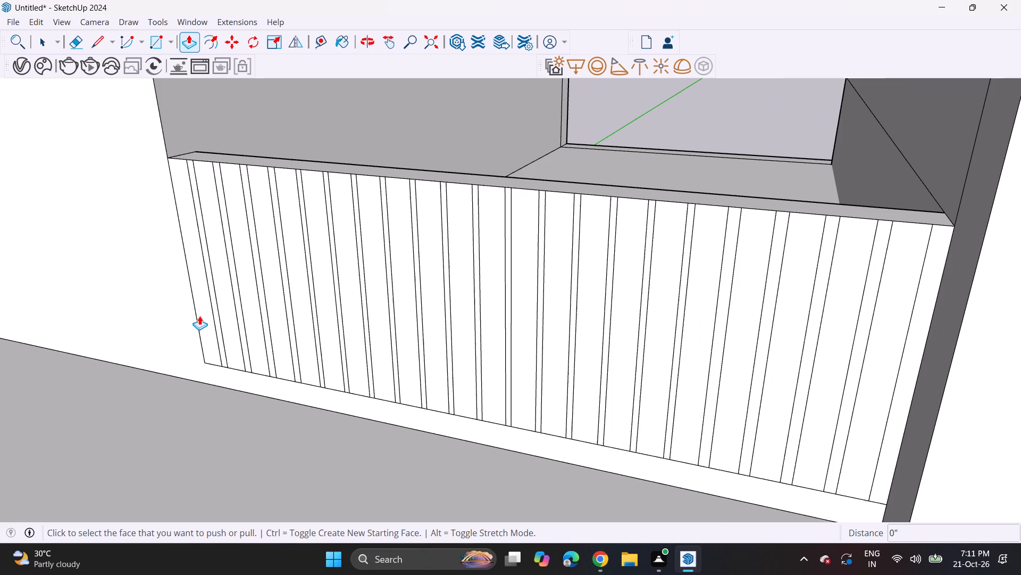
pyautogui.scroll(3, 209, 323)
pyautogui.click(209, 323)
pyautogui.click(203, 329)
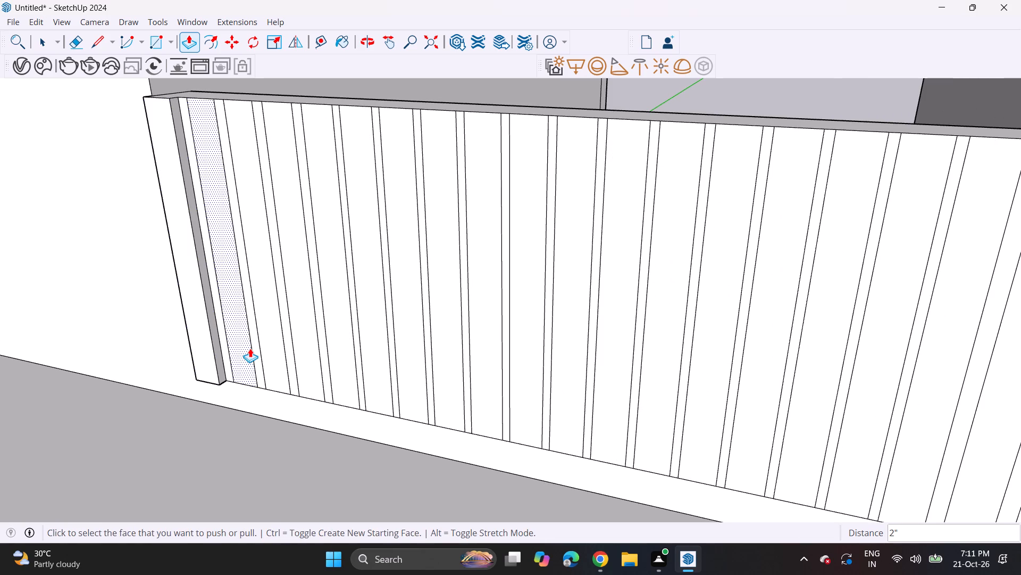
# Extrude the second through ninth strips by the same 2" from the parapet face, keeping the gaps flat.
pyautogui.doubleClick(250, 350)
pyautogui.doubleClick(274, 351)
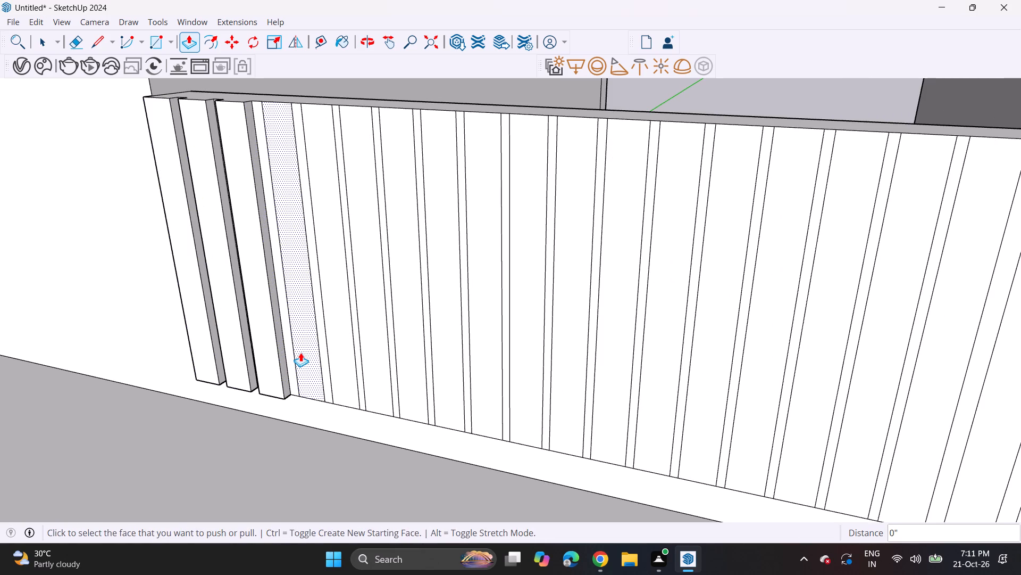
pyautogui.doubleClick(300, 352)
pyautogui.doubleClick(340, 356)
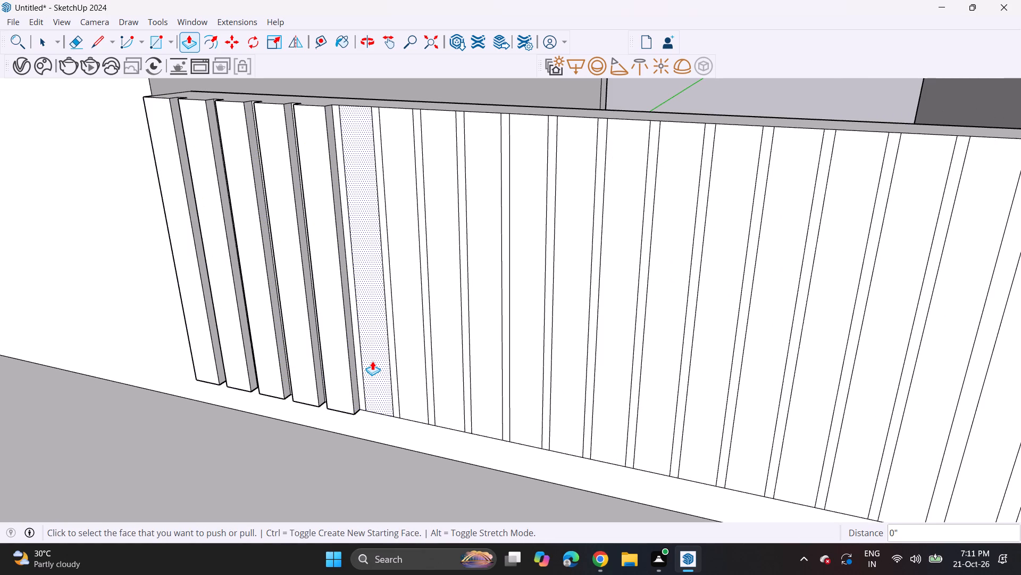
pyautogui.doubleClick(372, 361)
pyautogui.doubleClick(409, 356)
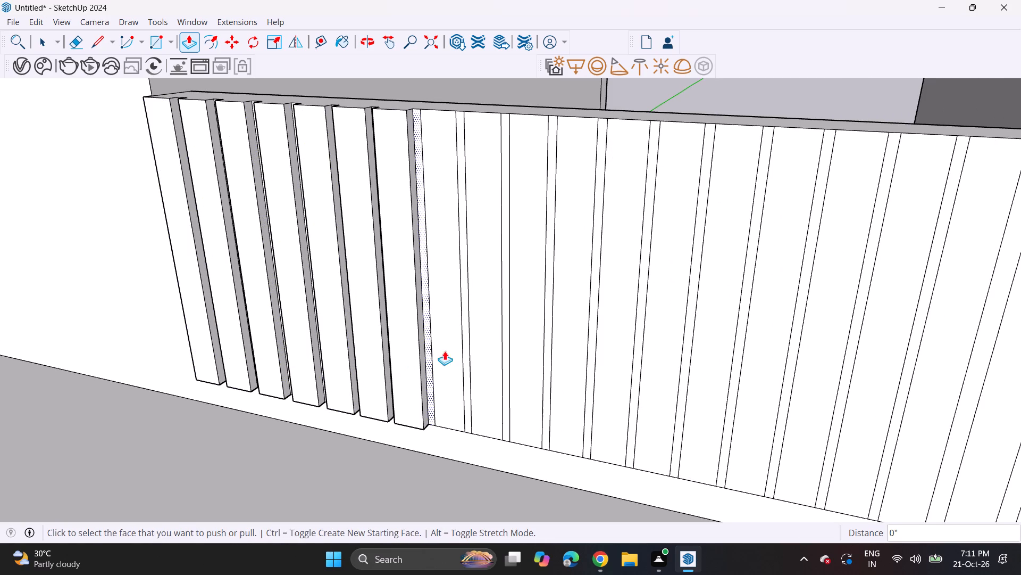
pyautogui.click(463, 344)
pyautogui.press('Escape')
pyautogui.doubleClick(460, 358)
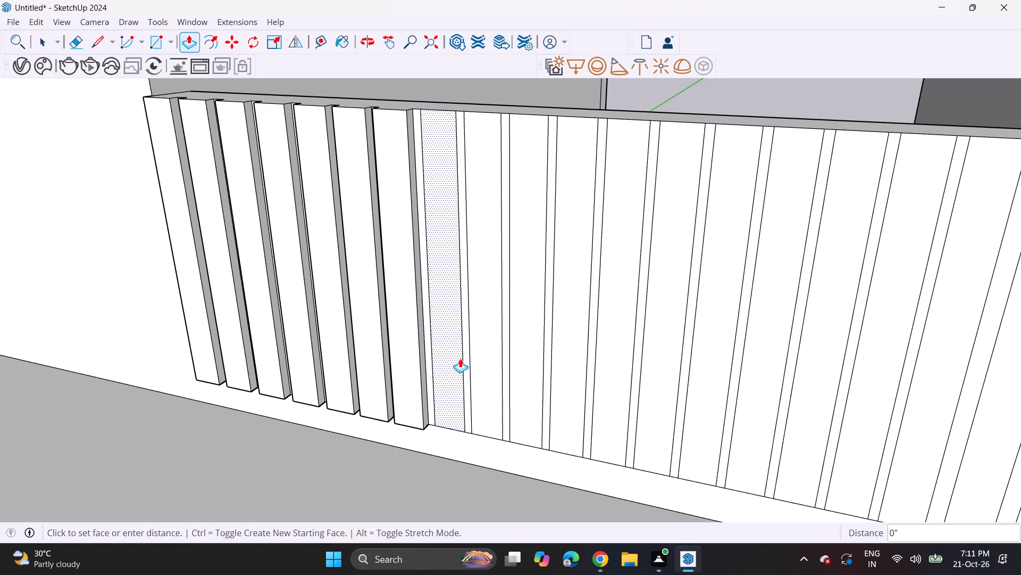
pyautogui.doubleClick(487, 357)
# Extrude the next six vertical strips of the parapet row, the tenth through fifteenth, by the same 2" from the parapet face.
pyautogui.scroll(-4, 491, 364)
pyautogui.moveTo(509, 365); pyautogui.dragTo(287, 338, button='middle')
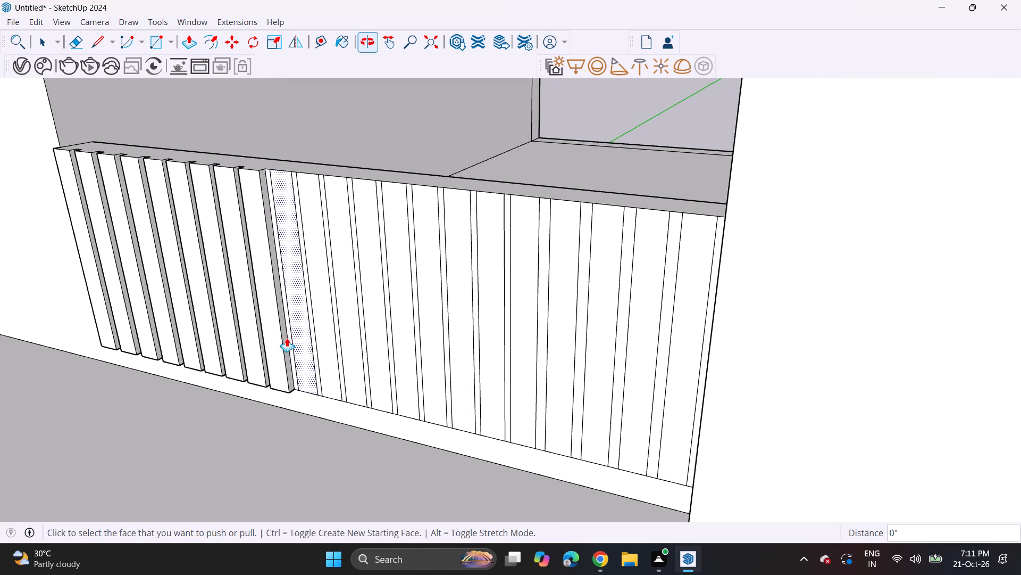
pyautogui.click(303, 355)
pyautogui.click(303, 355)
pyautogui.doubleClick(333, 364)
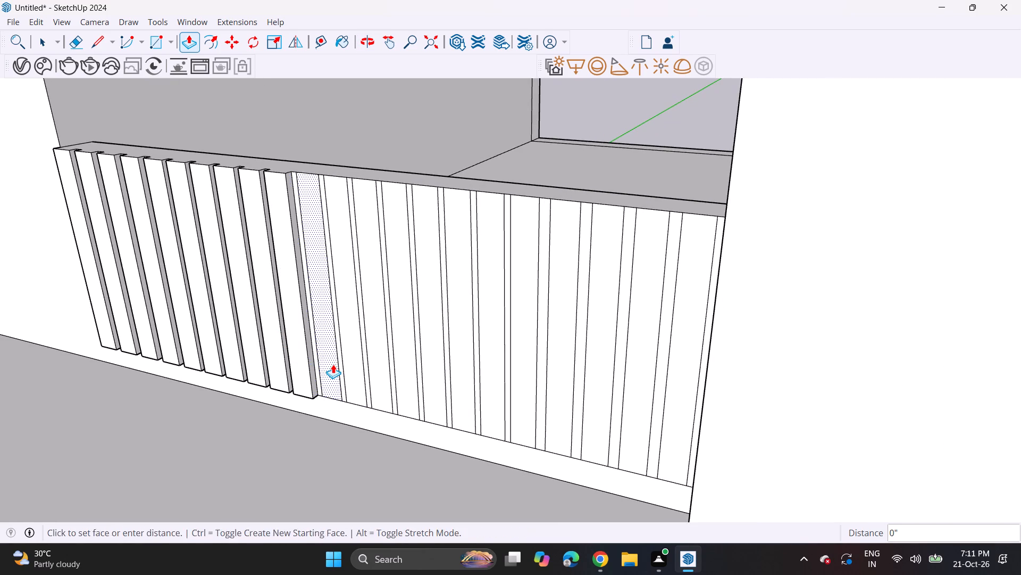
pyautogui.doubleClick(358, 366)
pyautogui.doubleClick(385, 368)
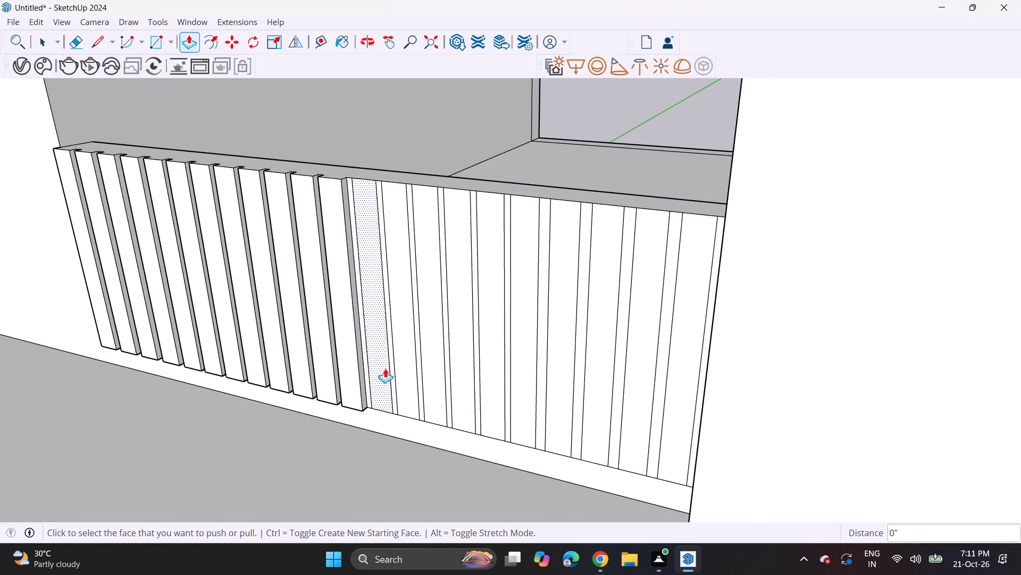
pyautogui.doubleClick(403, 364)
pyautogui.doubleClick(438, 366)
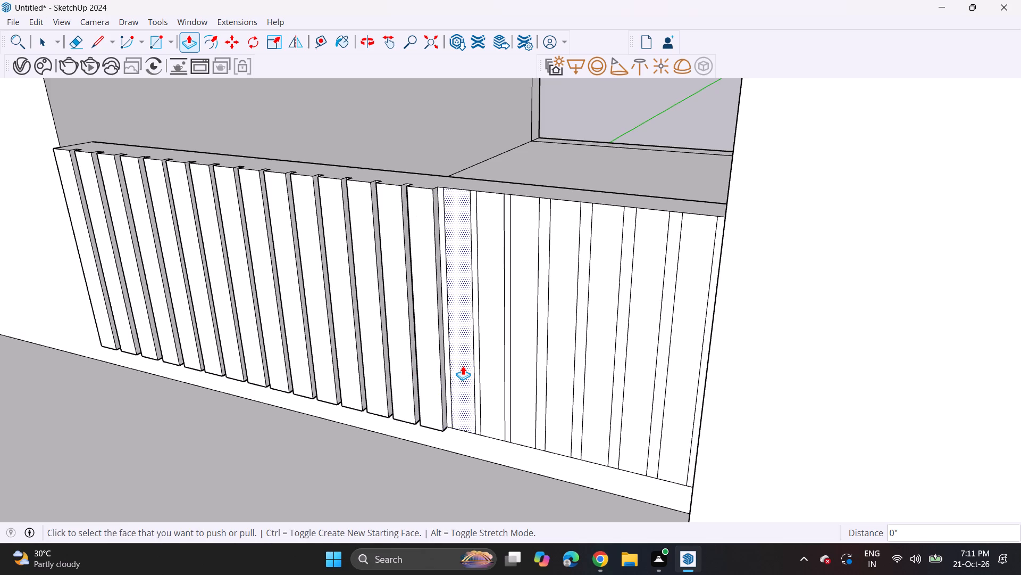
# Extrude the remaining strips by the same 2", finishing the row at the one beside the projecting wall.
pyautogui.doubleClick(463, 366)
pyautogui.doubleClick(488, 371)
pyautogui.doubleClick(519, 374)
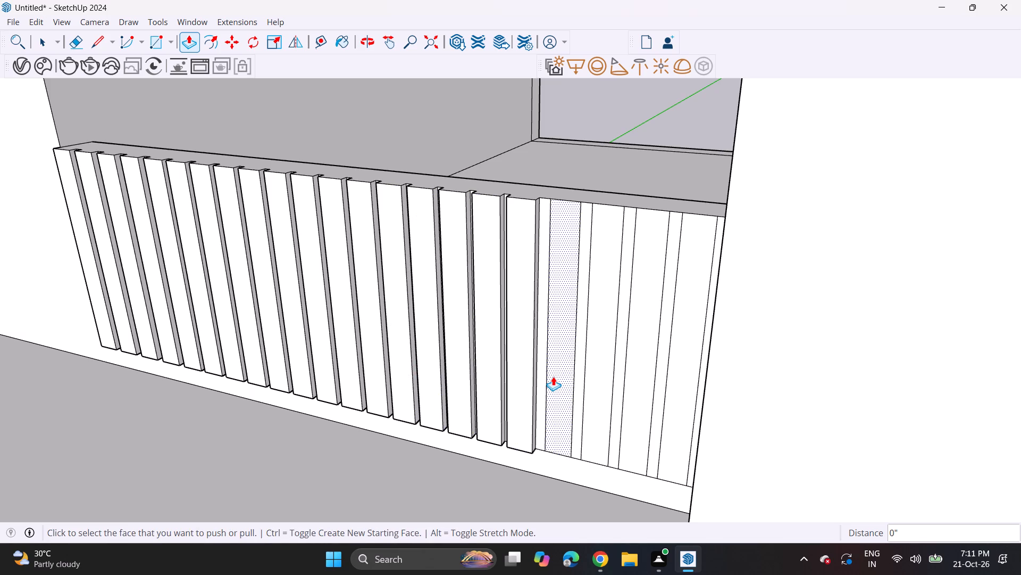
pyautogui.doubleClick(553, 376)
pyautogui.doubleClick(594, 383)
pyautogui.doubleClick(640, 390)
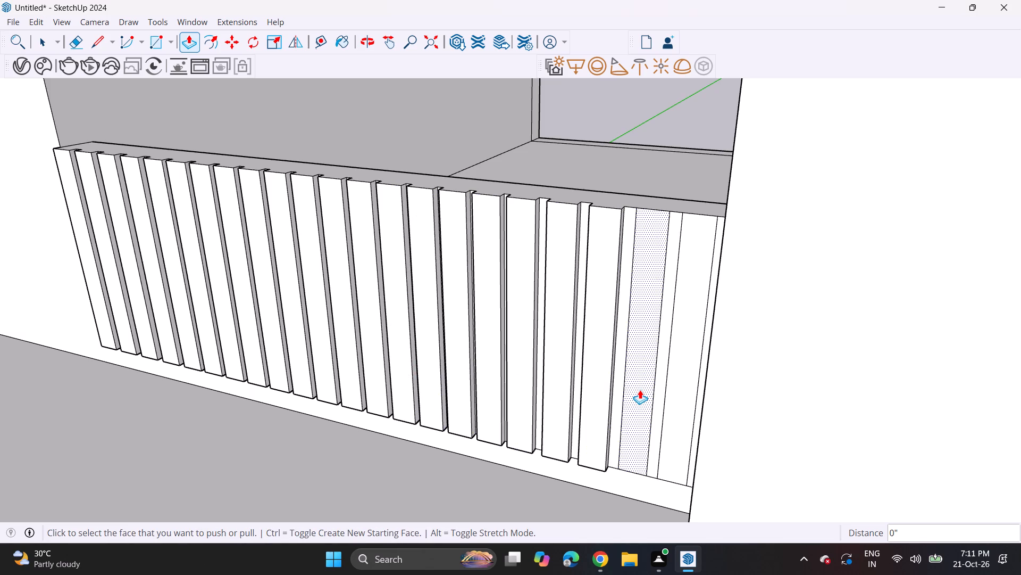
pyautogui.doubleClick(688, 389)
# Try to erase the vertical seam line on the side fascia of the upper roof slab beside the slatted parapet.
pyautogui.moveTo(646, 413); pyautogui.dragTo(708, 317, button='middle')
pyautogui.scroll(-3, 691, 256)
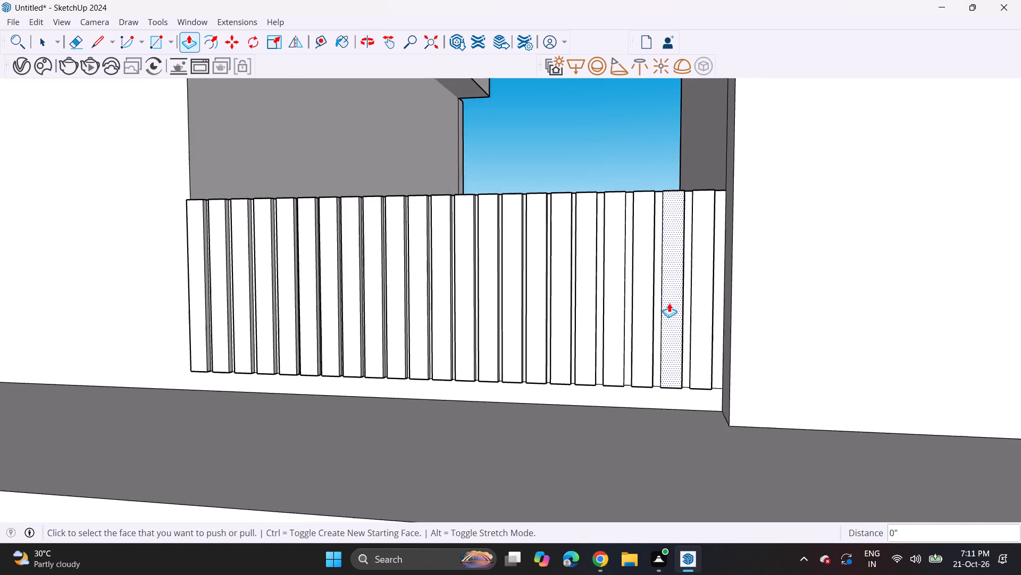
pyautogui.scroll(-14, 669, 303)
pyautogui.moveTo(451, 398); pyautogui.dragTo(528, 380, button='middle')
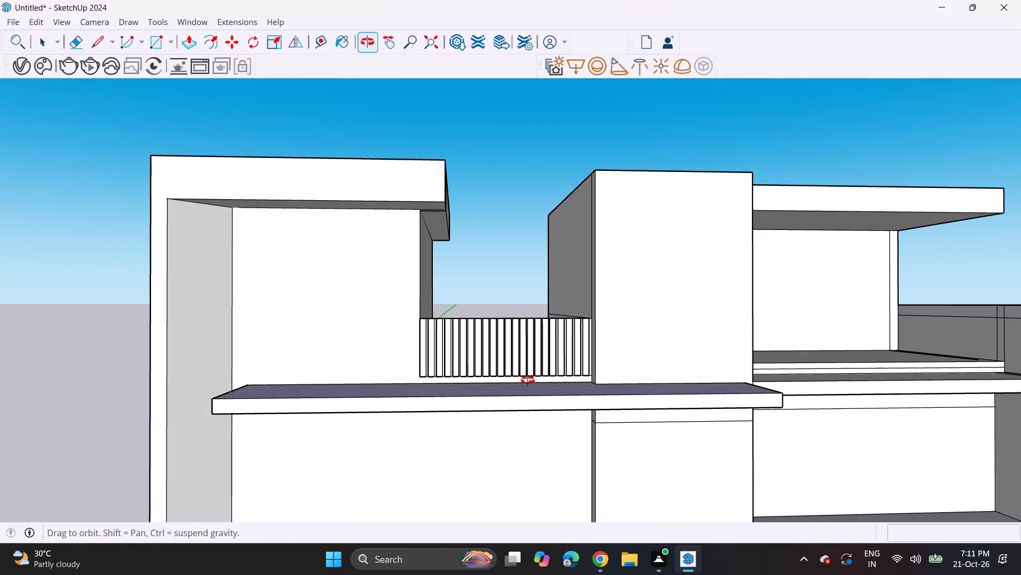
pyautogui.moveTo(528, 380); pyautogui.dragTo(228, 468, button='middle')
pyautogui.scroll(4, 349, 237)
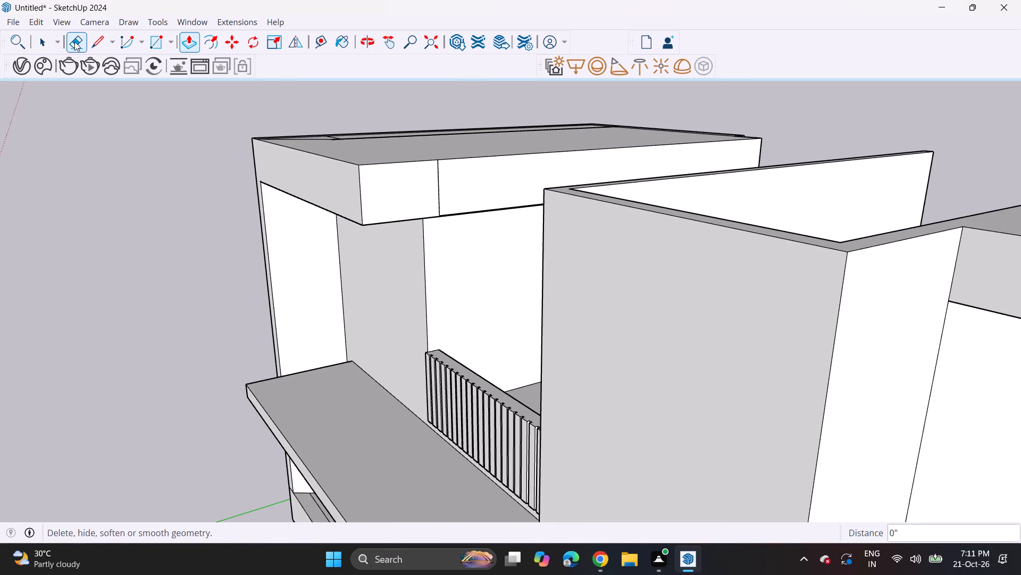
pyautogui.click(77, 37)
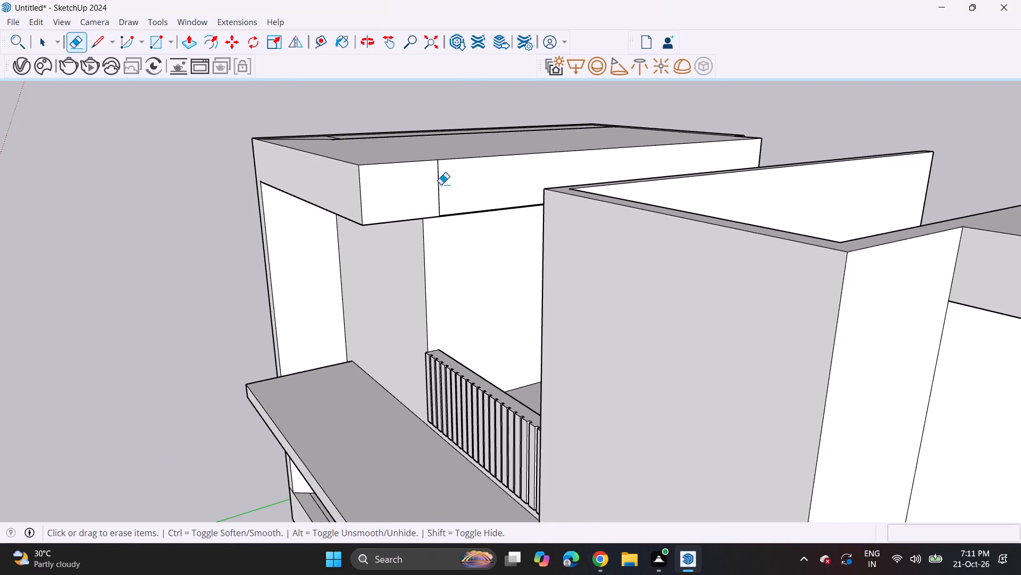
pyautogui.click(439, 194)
# Erase the stray diagonal, cross and long parallel lines on top of the upper roof slab near its outer corner.
pyautogui.moveTo(411, 133); pyautogui.dragTo(413, 256, button='middle')
pyautogui.keyDown('shift'); pyautogui.moveTo(357, 144); pyautogui.dragTo(419, 274, button='middle'); pyautogui.keyUp('shift')
pyautogui.scroll(7, 392, 190)
pyautogui.moveTo(387, 208); pyautogui.dragTo(397, 233)
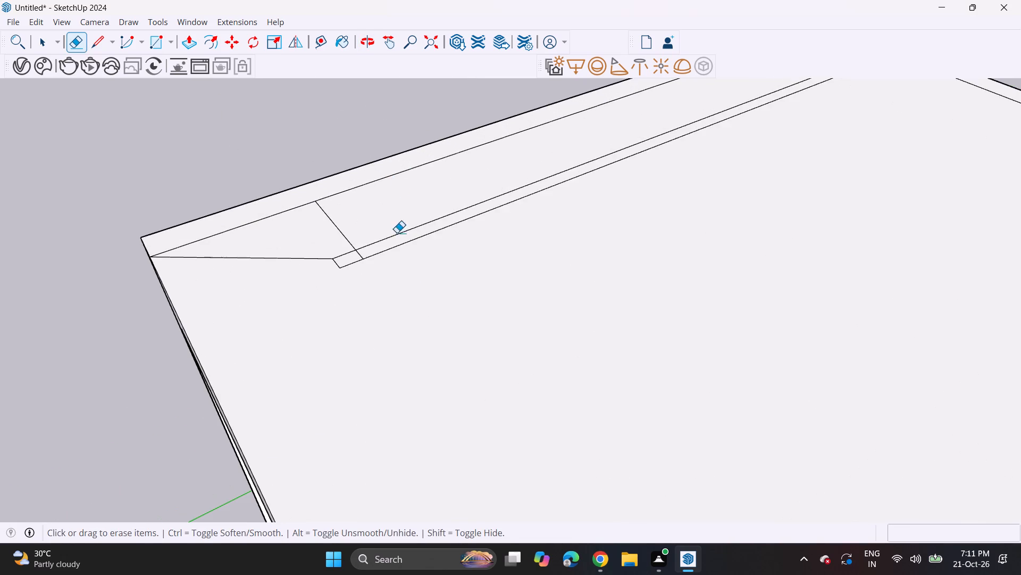
pyautogui.moveTo(397, 233); pyautogui.dragTo(412, 285)
pyautogui.moveTo(370, 200); pyautogui.dragTo(364, 248)
pyautogui.moveTo(347, 239); pyautogui.dragTo(331, 266)
pyautogui.moveTo(353, 227); pyautogui.dragTo(338, 264)
pyautogui.moveTo(312, 275); pyautogui.dragTo(305, 274)
pyautogui.moveTo(312, 252); pyautogui.dragTo(314, 261)
pyautogui.moveTo(320, 245); pyautogui.dragTo(338, 236)
pyautogui.moveTo(346, 239); pyautogui.dragTo(358, 245)
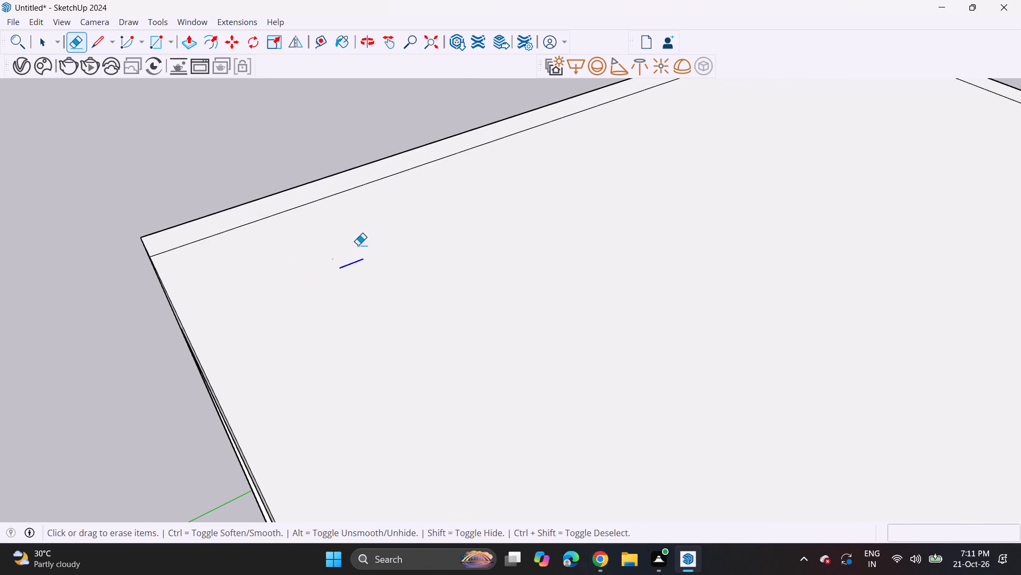
pyautogui.moveTo(358, 245); pyautogui.dragTo(358, 246)
# Clean up the leftover short segments and the inner edge line reaching the corner of the upper roof slab.
pyautogui.moveTo(346, 274); pyautogui.dragTo(364, 232)
pyautogui.moveTo(359, 248); pyautogui.dragTo(354, 262)
pyautogui.moveTo(345, 246); pyautogui.dragTo(344, 253)
pyautogui.moveTo(301, 204); pyautogui.dragTo(314, 224)
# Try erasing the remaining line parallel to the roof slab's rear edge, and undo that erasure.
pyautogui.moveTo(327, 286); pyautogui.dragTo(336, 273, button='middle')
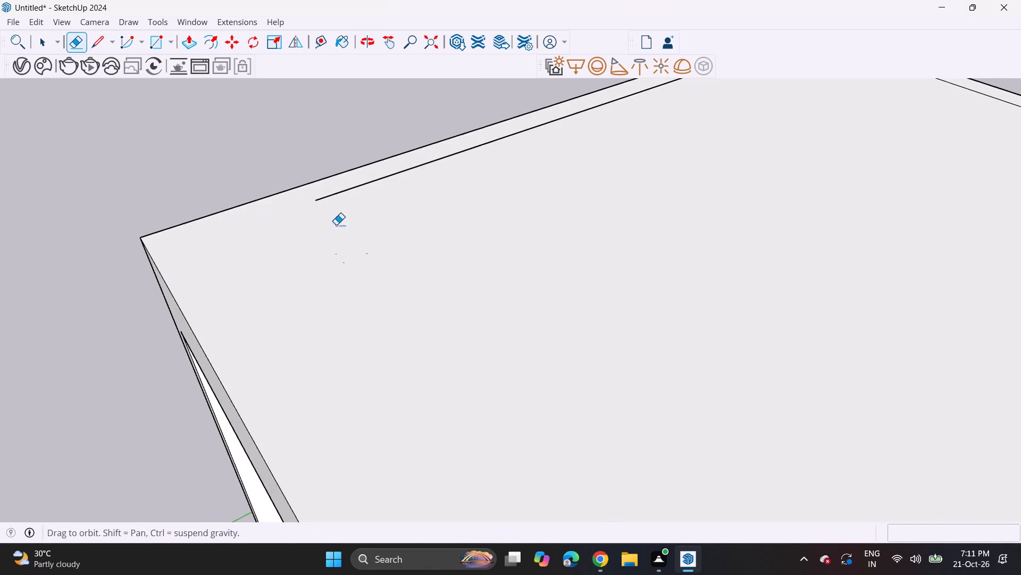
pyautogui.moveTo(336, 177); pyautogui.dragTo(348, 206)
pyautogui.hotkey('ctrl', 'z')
# Draw a rectangle about 9' 6" high, rising from the floor line, on the wall below the long ledge near the outer side wall.
pyautogui.moveTo(418, 300); pyautogui.dragTo(506, 180, button='middle')
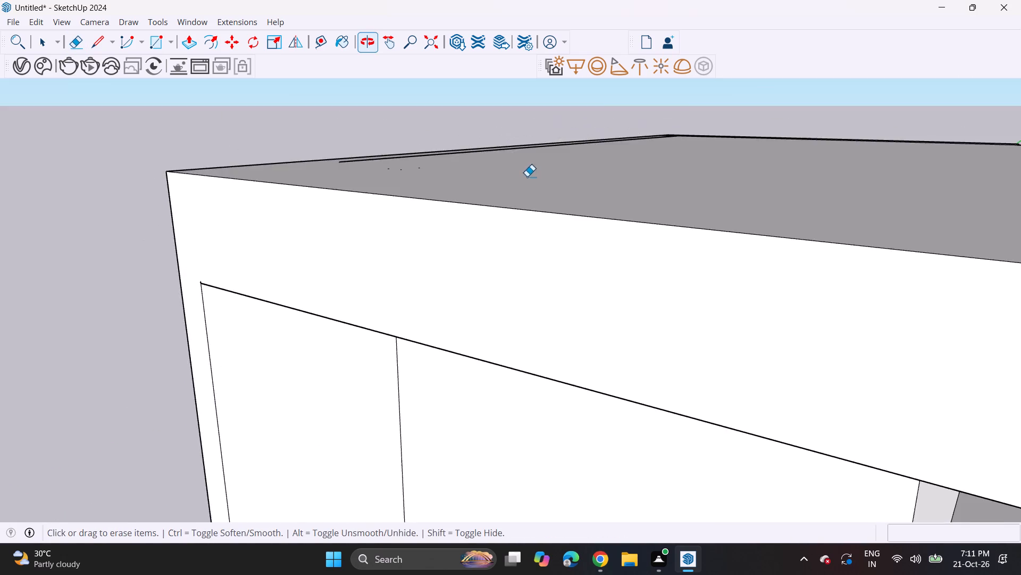
pyautogui.scroll(-15, 518, 199)
pyautogui.scroll(-2, 464, 349)
pyautogui.moveTo(486, 431); pyautogui.dragTo(414, 336, button='middle')
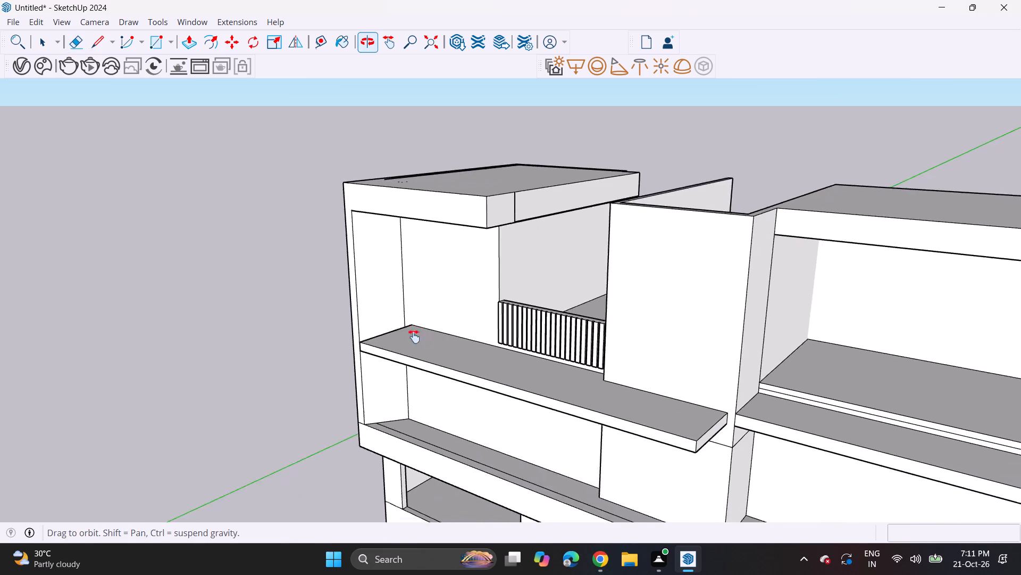
pyautogui.moveTo(414, 336); pyautogui.dragTo(386, 327, button='middle')
pyautogui.moveTo(238, 324); pyautogui.dragTo(339, 293, button='middle')
pyautogui.moveTo(476, 346); pyautogui.dragTo(322, 272, button='middle')
pyautogui.moveTo(312, 271); pyautogui.dragTo(380, 253, button='middle')
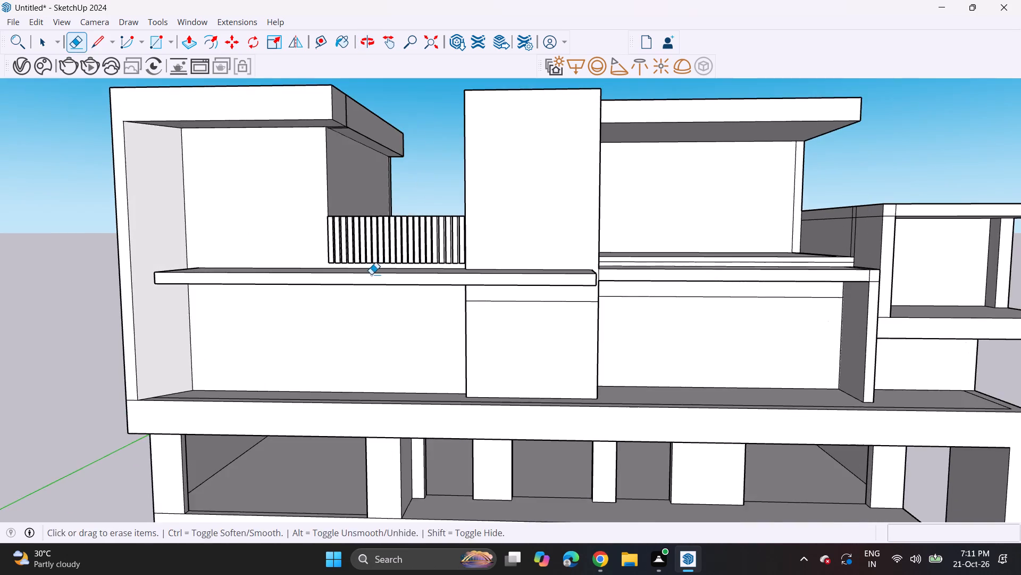
pyautogui.scroll(2, 411, 280)
pyautogui.moveTo(411, 280); pyautogui.dragTo(409, 274, button='middle')
pyautogui.click(163, 44)
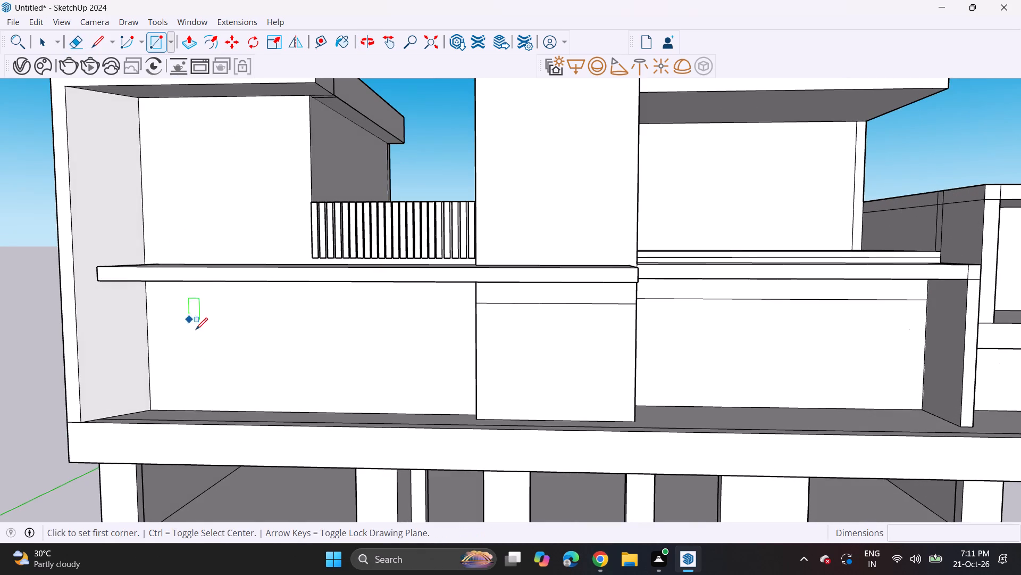
pyautogui.scroll(3, 196, 330)
pyautogui.keyDown('shift'); pyautogui.moveTo(212, 395); pyautogui.dragTo(187, 295, button='middle'); pyautogui.keyUp('shift')
pyautogui.moveTo(183, 301); pyautogui.dragTo(176, 361, button='middle')
pyautogui.scroll(4, 153, 368)
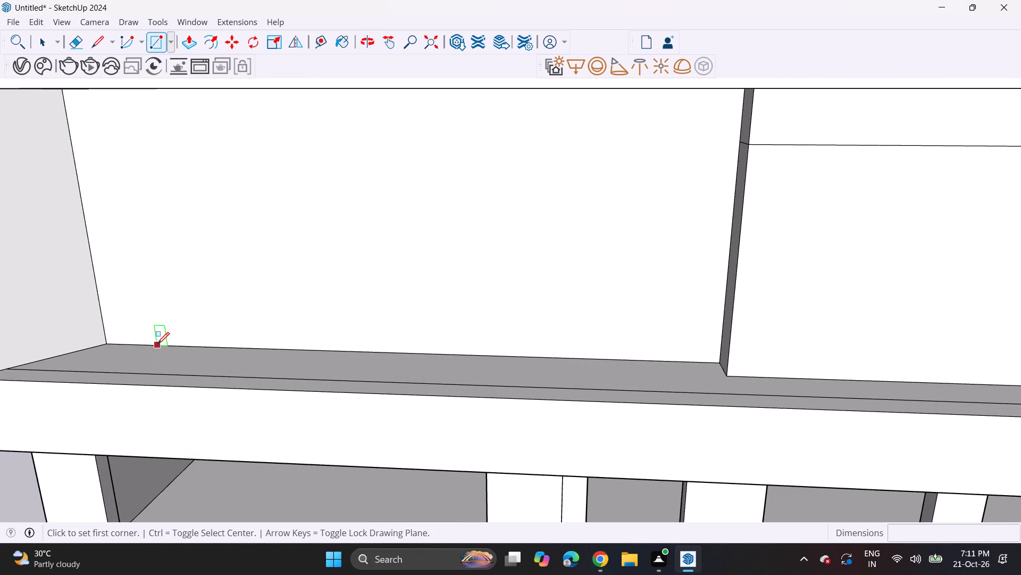
pyautogui.click(157, 344)
pyautogui.scroll(-7, 186, 213)
pyautogui.keyDown('shift'); pyautogui.moveTo(234, 228); pyautogui.dragTo(261, 269, button='middle'); pyautogui.keyUp('shift')
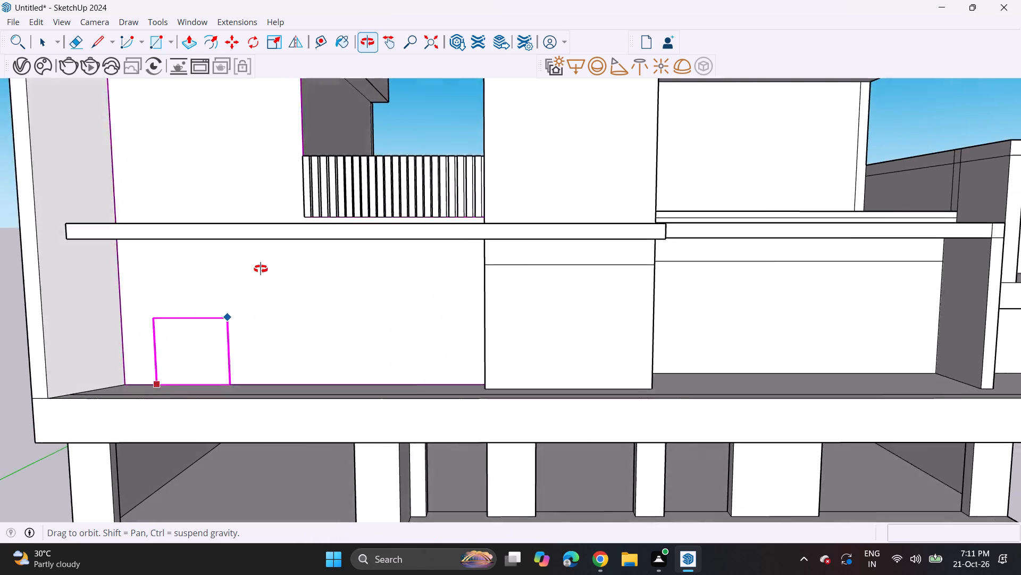
pyautogui.keyDown('shift'); pyautogui.moveTo(261, 269); pyautogui.dragTo(269, 258, button='middle'); pyautogui.keyUp('shift')
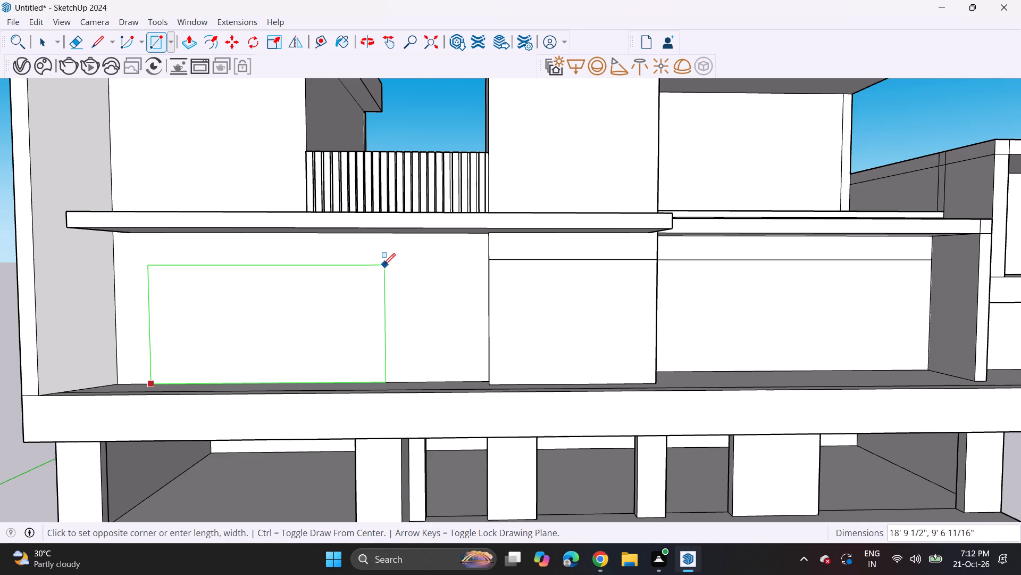
pyautogui.click(369, 265)
# Draw a rectangle about 20' 11" by 10' on the recessed wall, from its floor corner beside the projecting block to the horizontal line.
pyautogui.scroll(-3, 478, 305)
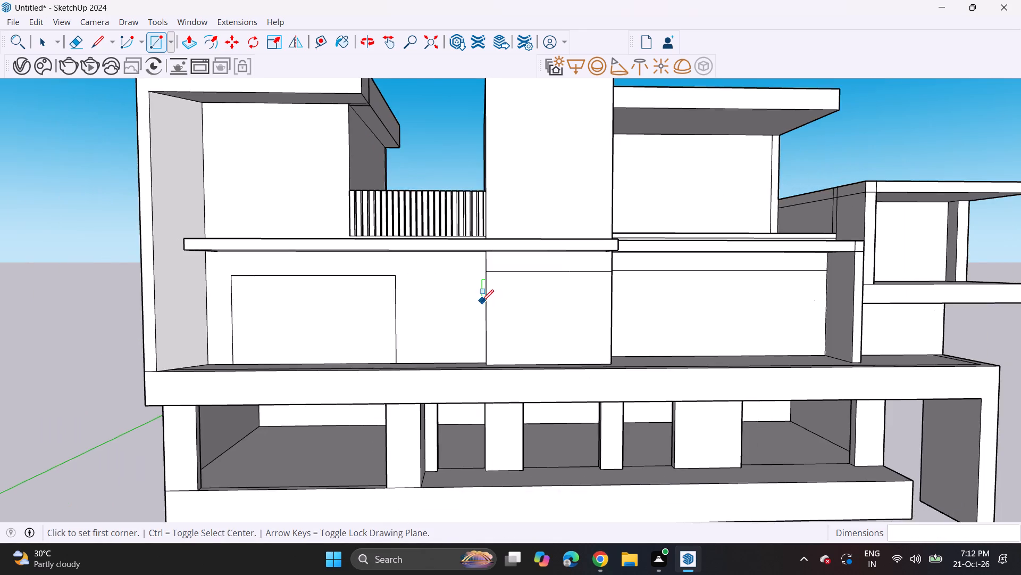
pyautogui.keyDown('shift'); pyautogui.moveTo(482, 301); pyautogui.dragTo(281, 334, button='middle'); pyautogui.keyUp('shift')
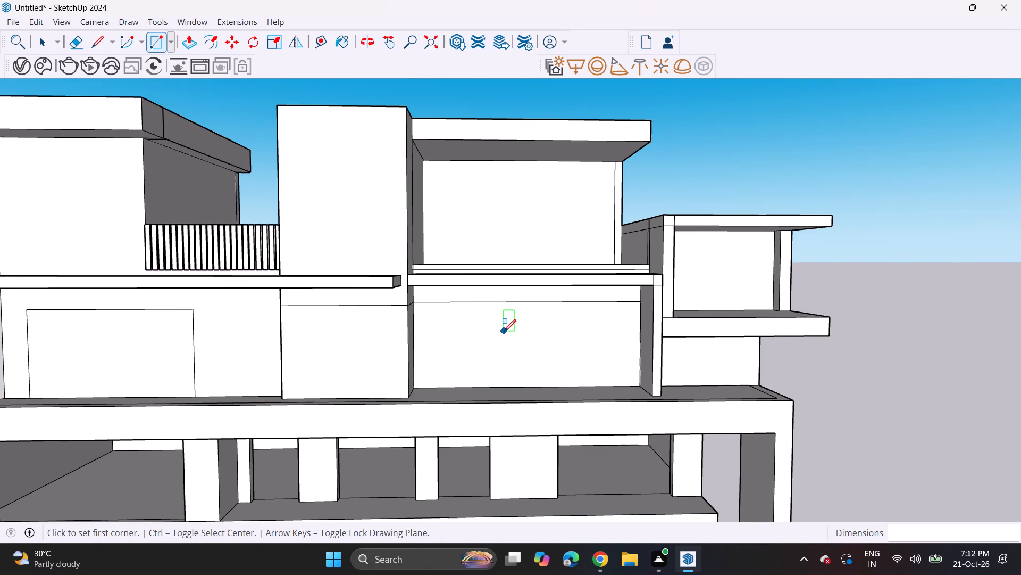
pyautogui.moveTo(501, 334); pyautogui.dragTo(467, 343, button='middle')
pyautogui.scroll(4, 431, 369)
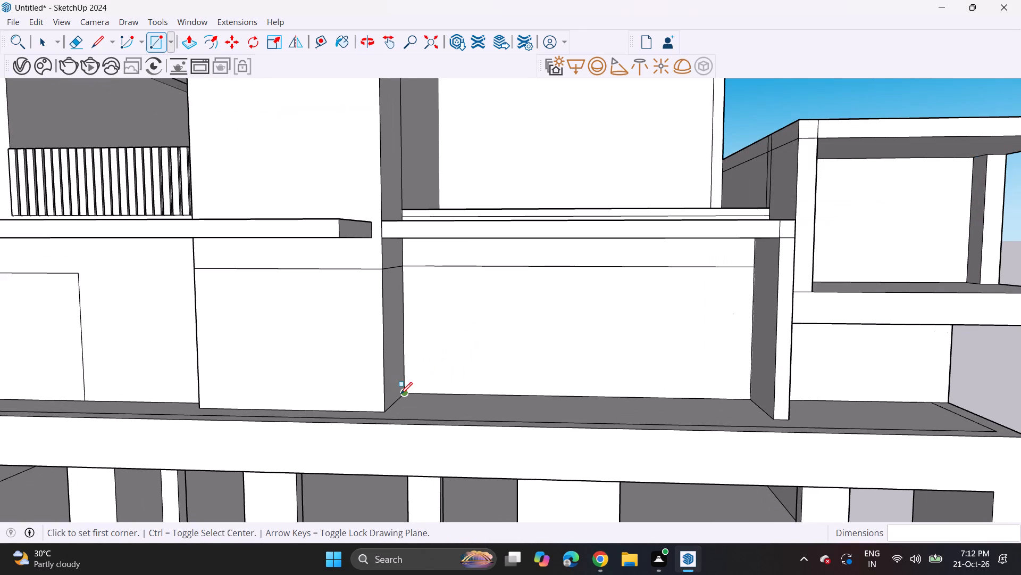
pyautogui.moveTo(417, 381); pyautogui.dragTo(426, 378)
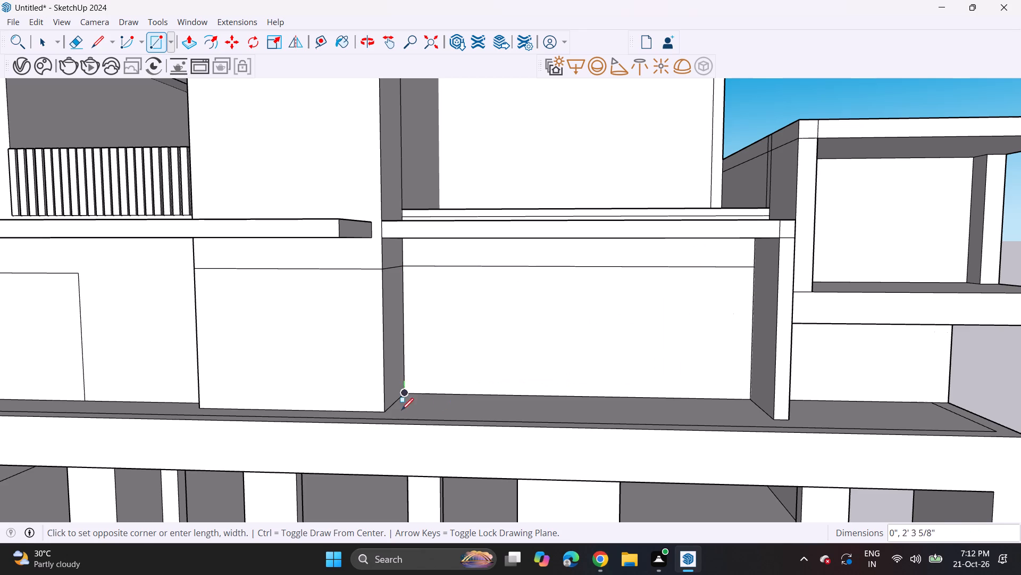
pyautogui.press('Escape')
pyautogui.click(406, 395)
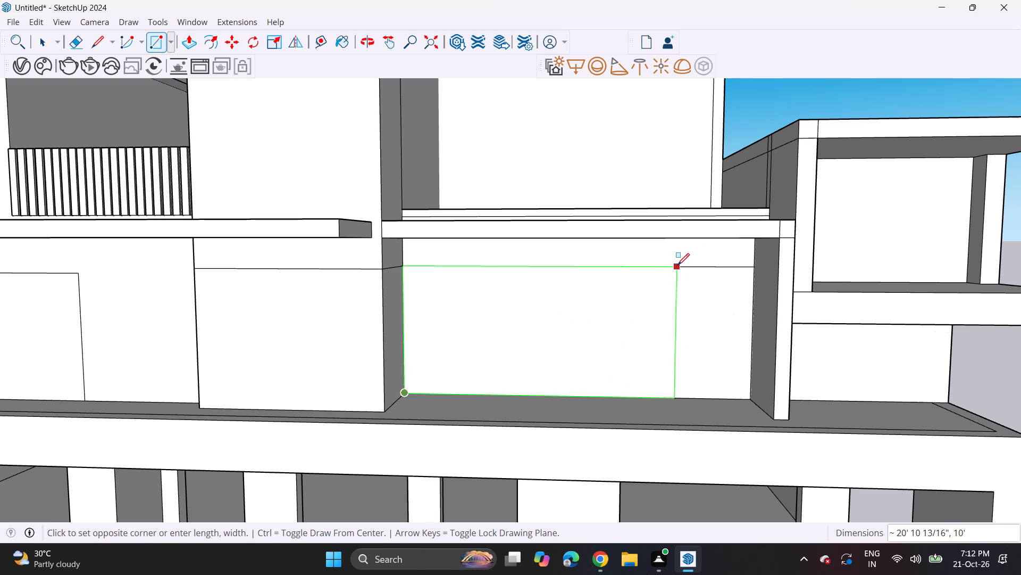
pyautogui.click(677, 265)
# Push/Pull the new rectangle beside the projecting block about 10 13/16" into the wall.
pyautogui.click(197, 41)
pyautogui.moveTo(536, 414); pyautogui.dragTo(404, 479, button='middle')
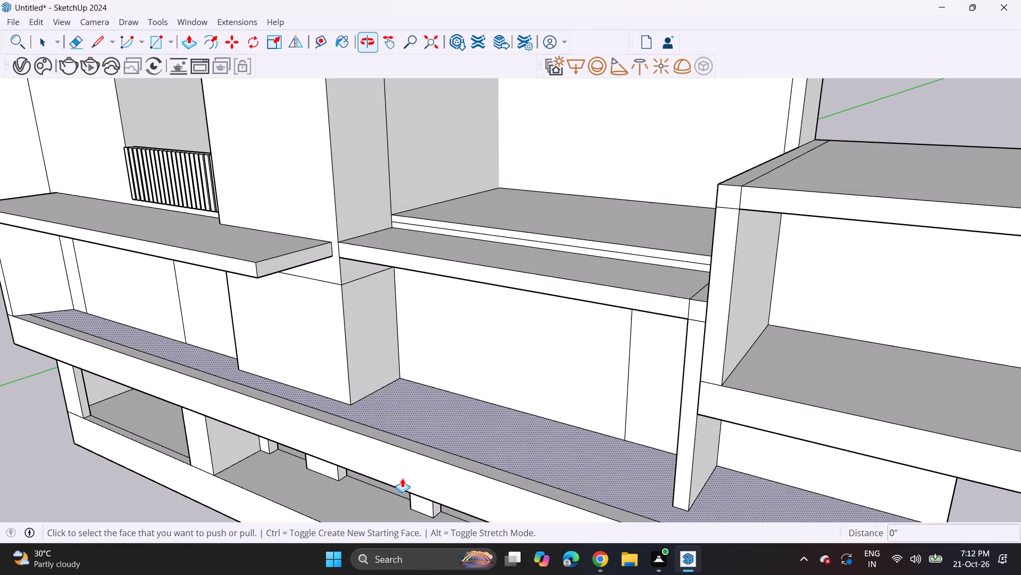
pyautogui.click(537, 392)
pyautogui.click(564, 377)
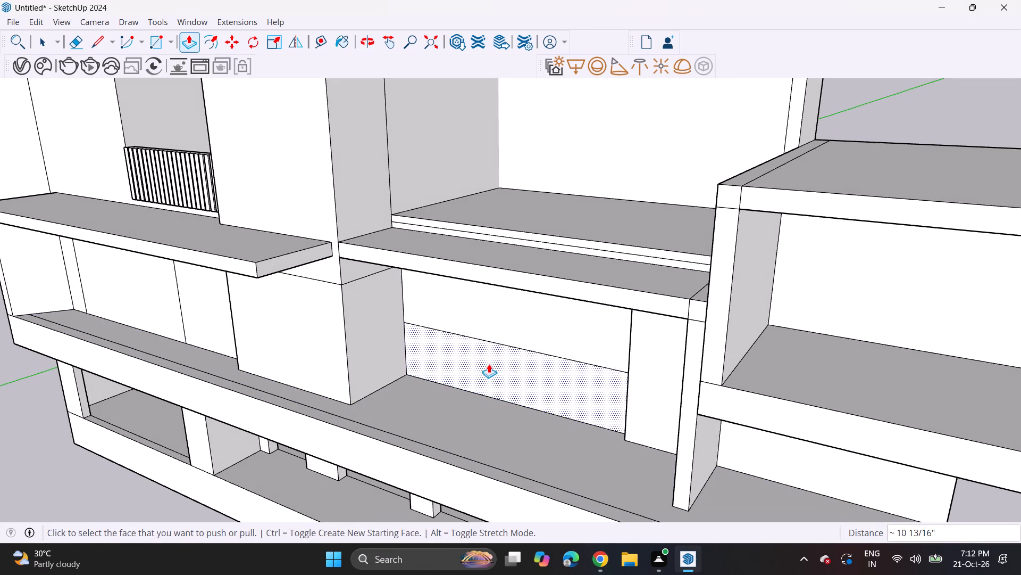
# Push the lower back face of this opening further inward, and push the upper back face in after it.
pyautogui.middleClick(489, 364)
pyautogui.click(494, 374)
pyautogui.click(524, 351)
pyautogui.doubleClick(495, 306)
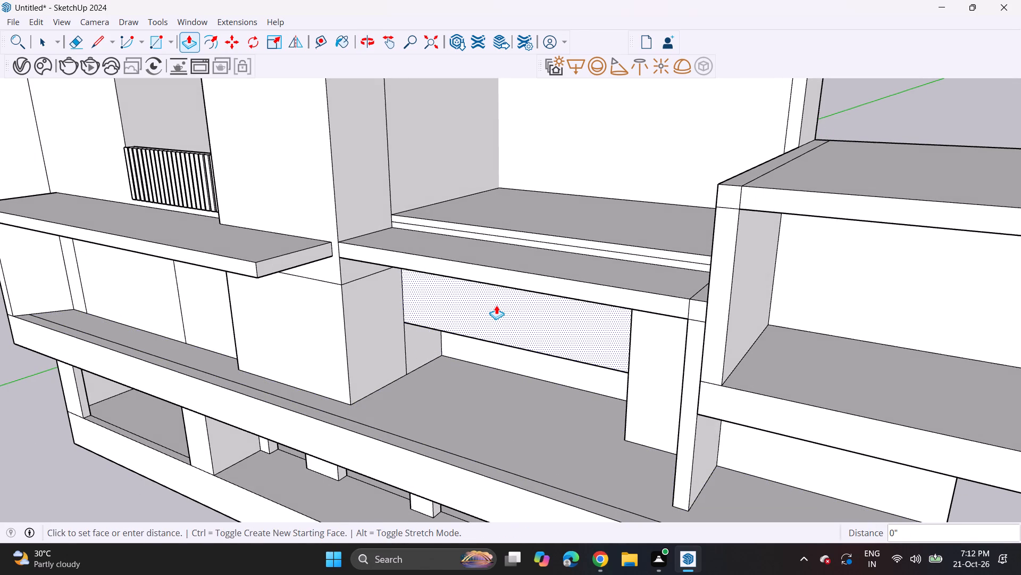
pyautogui.click(568, 336)
# Deepen the opening by pushing its lower back face another 14' 10 5/8" inward and the upper back face by the same distance.
pyautogui.moveTo(517, 354); pyautogui.dragTo(555, 327, button='middle')
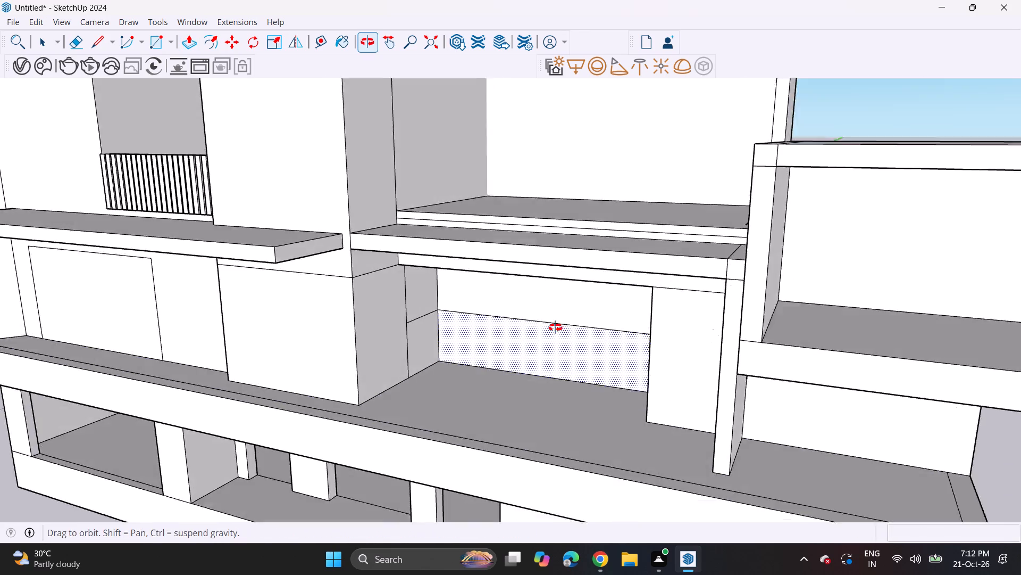
pyautogui.moveTo(555, 327); pyautogui.dragTo(600, 347, button='middle')
pyautogui.click(603, 364)
pyautogui.click(617, 314)
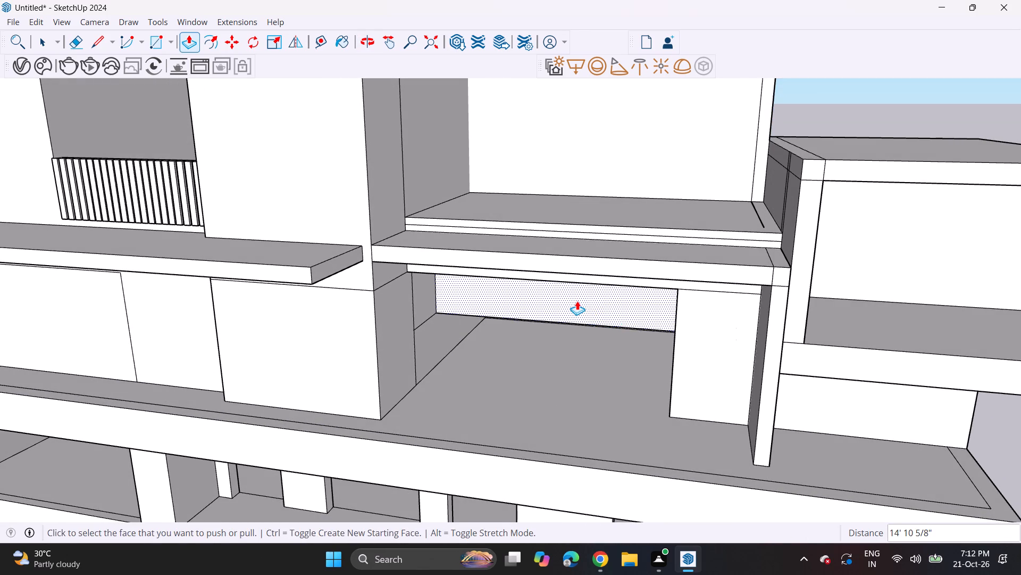
pyautogui.doubleClick(577, 301)
# Push/Pull the rectangle below the long ledge about 9 7/16" into the wall.
pyautogui.moveTo(571, 317); pyautogui.dragTo(619, 207, button='middle')
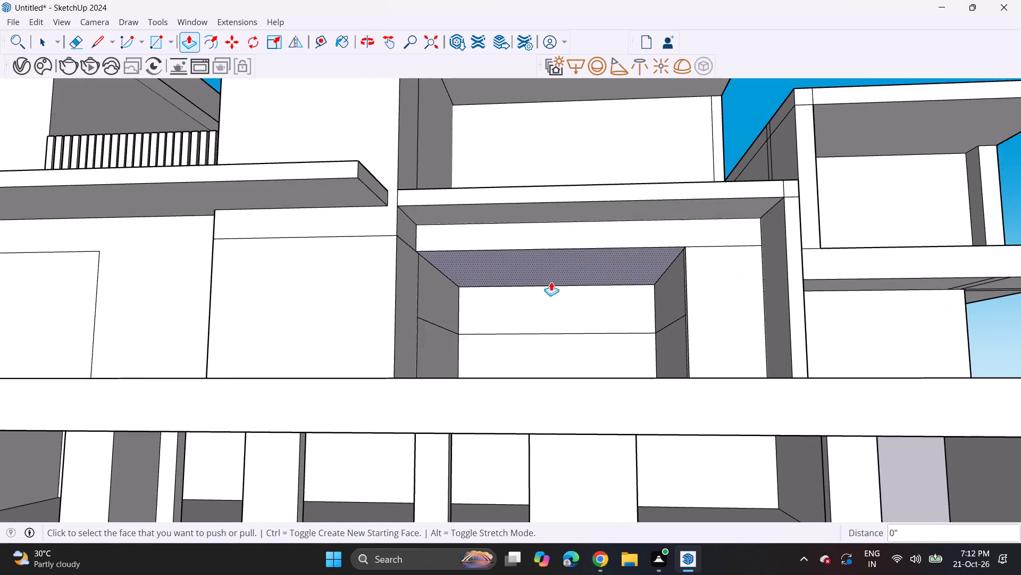
pyautogui.scroll(-3, 549, 318)
pyautogui.keyDown('shift'); pyautogui.moveTo(516, 316); pyautogui.dragTo(676, 311, button='middle'); pyautogui.keyUp('shift')
pyautogui.moveTo(417, 302); pyautogui.dragTo(376, 392, button='middle')
pyautogui.scroll(4, 407, 316)
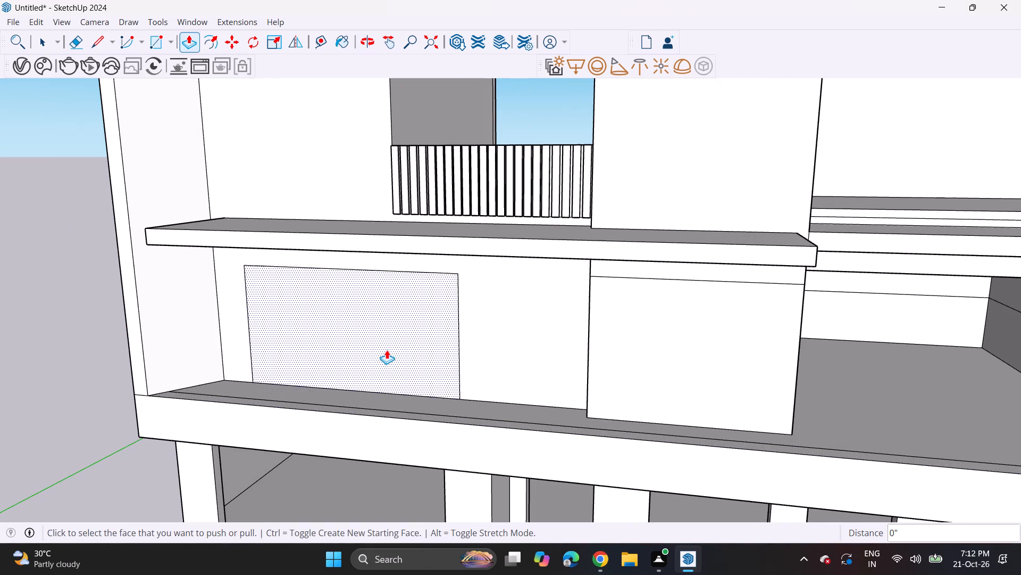
pyautogui.click(386, 352)
pyautogui.click(399, 331)
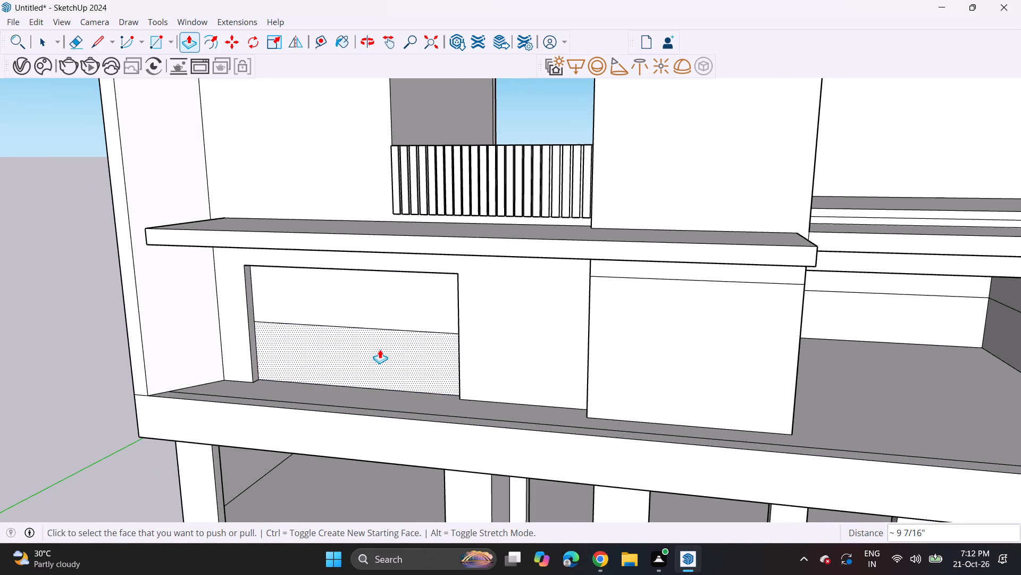
# Push this opening's lower back face about 17' 6 1/4" inward and repeat the same distance on the upper back face.
pyautogui.click(380, 349)
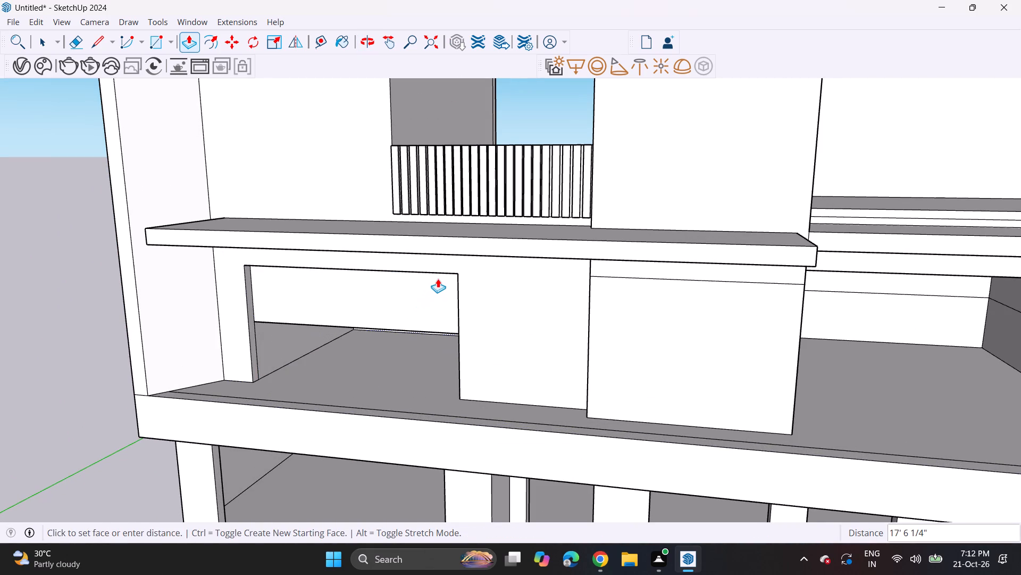
pyautogui.click(438, 278)
pyautogui.doubleClick(397, 314)
pyautogui.moveTo(403, 291); pyautogui.dragTo(432, 256, button='middle')
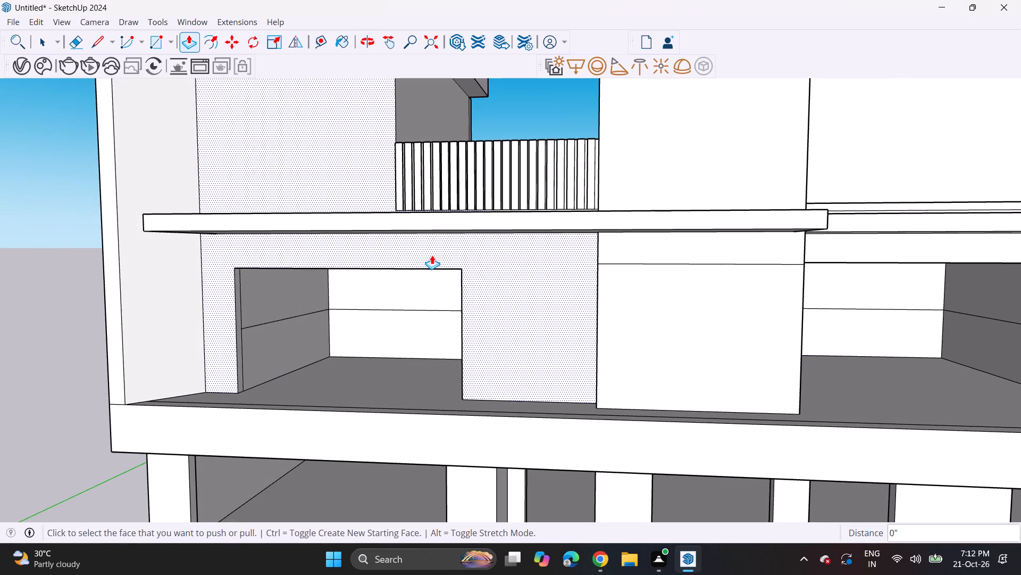
# Erase the leftover horizontal dividing lines on the back and side walls inside the opening below the long ledge.
pyautogui.scroll(-2, 435, 262)
pyautogui.scroll(-8, 435, 307)
pyautogui.moveTo(394, 356); pyautogui.dragTo(414, 299, button='middle')
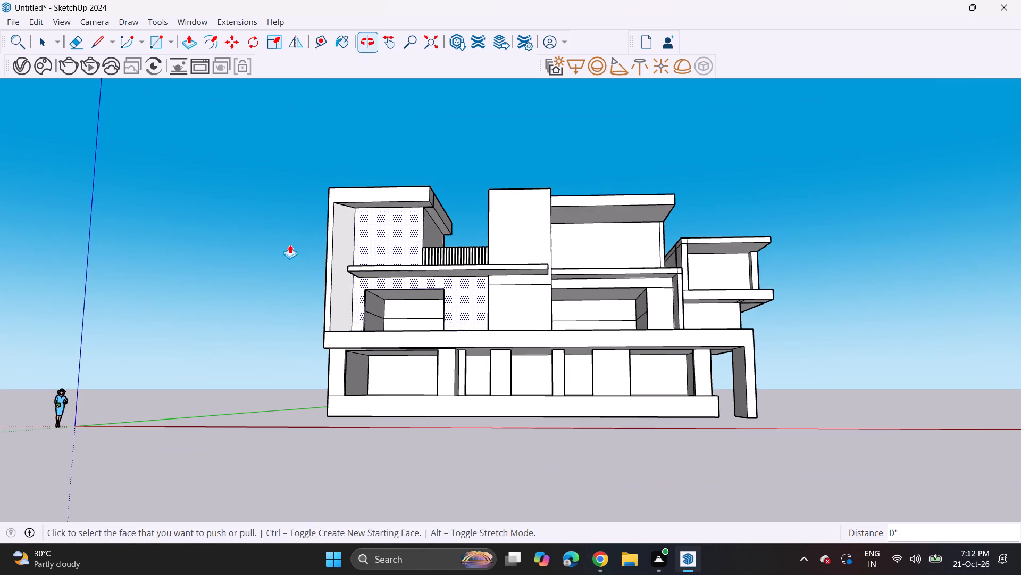
pyautogui.click(77, 38)
pyautogui.moveTo(312, 309); pyautogui.dragTo(339, 445, button='middle')
pyautogui.scroll(2, 364, 376)
pyautogui.moveTo(383, 350); pyautogui.dragTo(357, 317, button='middle')
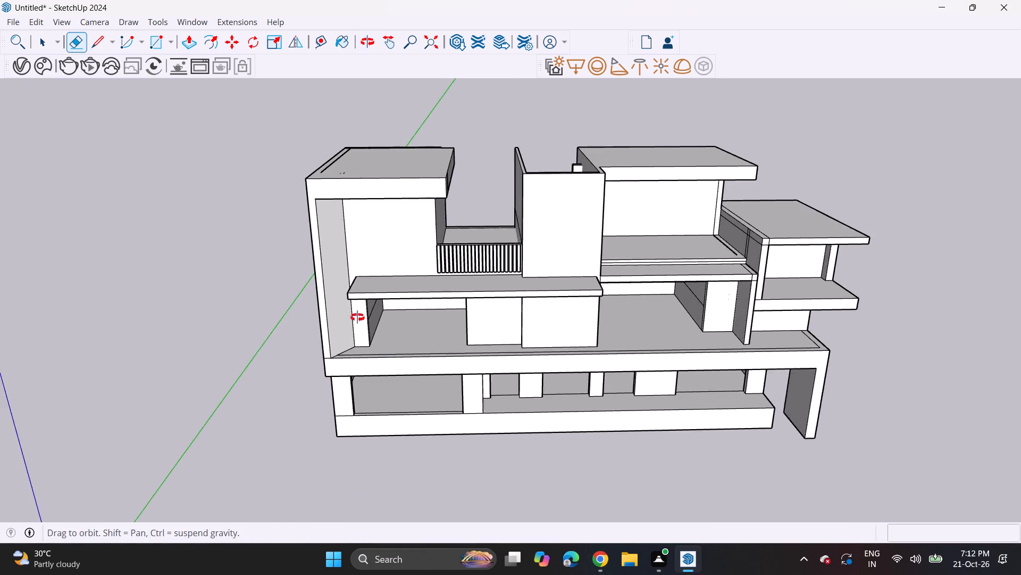
pyautogui.moveTo(357, 317); pyautogui.dragTo(300, 182, button='middle')
pyautogui.scroll(3, 381, 275)
pyautogui.moveTo(389, 322); pyautogui.dragTo(386, 339)
pyautogui.middleClick(439, 375)
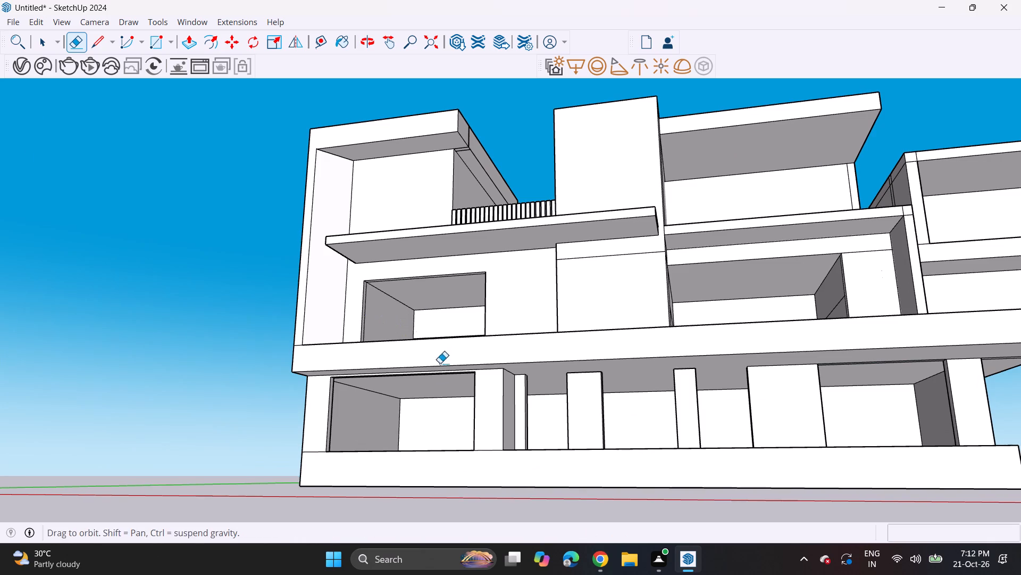
pyautogui.middleClick(436, 380)
pyautogui.moveTo(438, 323); pyautogui.dragTo(441, 348, button='middle')
pyautogui.moveTo(442, 330); pyautogui.dragTo(445, 338)
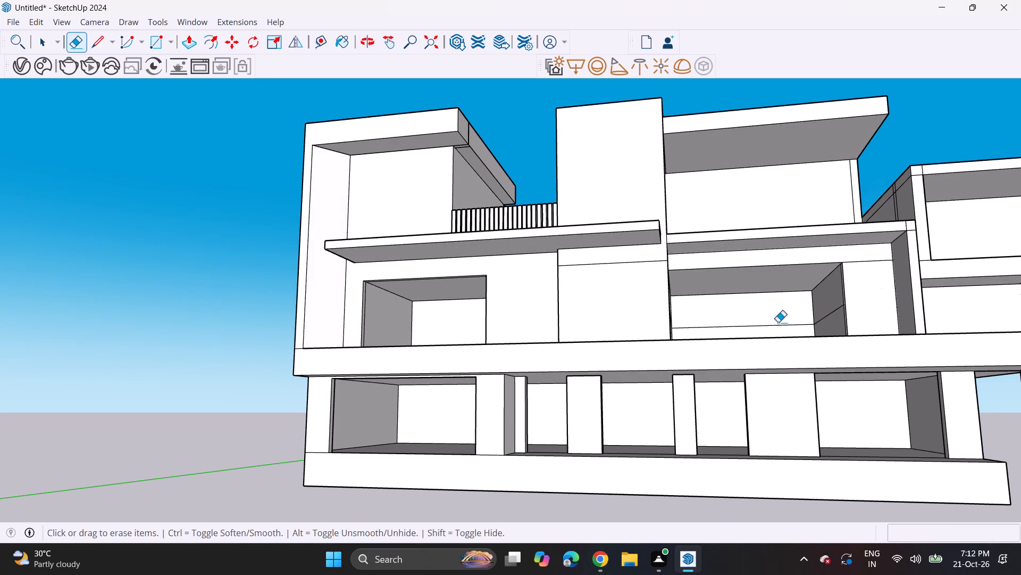
# Erase the horizontal dividing lines on the side and back walls inside the deep opening to the right of the central tower.
pyautogui.moveTo(778, 322); pyautogui.dragTo(788, 337)
pyautogui.hotkey('ctrl', 'z')
pyautogui.moveTo(781, 327); pyautogui.dragTo(780, 326)
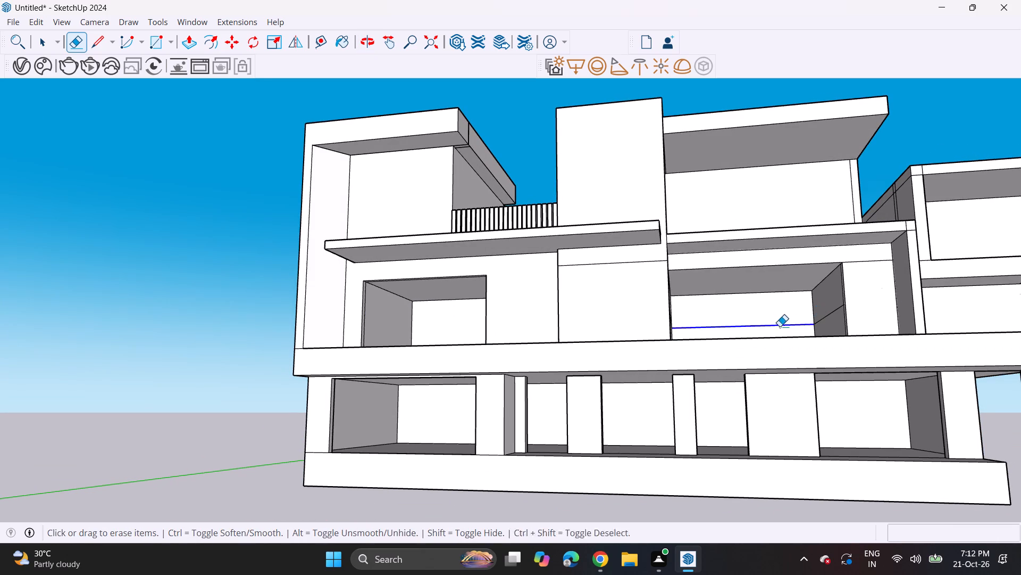
pyautogui.moveTo(780, 326); pyautogui.dragTo(781, 322)
pyautogui.moveTo(822, 314); pyautogui.dragTo(831, 323)
pyautogui.moveTo(821, 312); pyautogui.dragTo(609, 374, button='middle')
pyautogui.scroll(2, 660, 338)
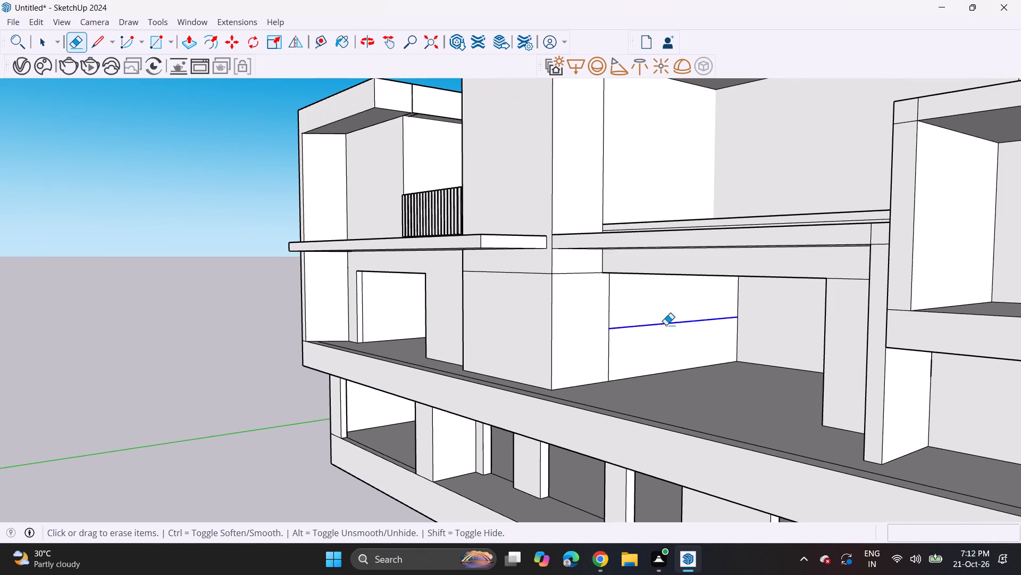
pyautogui.click(666, 325)
# Erase the horizontal line across the central tower's front face just below the long ledge.
pyautogui.moveTo(427, 383); pyautogui.dragTo(686, 359, button='middle')
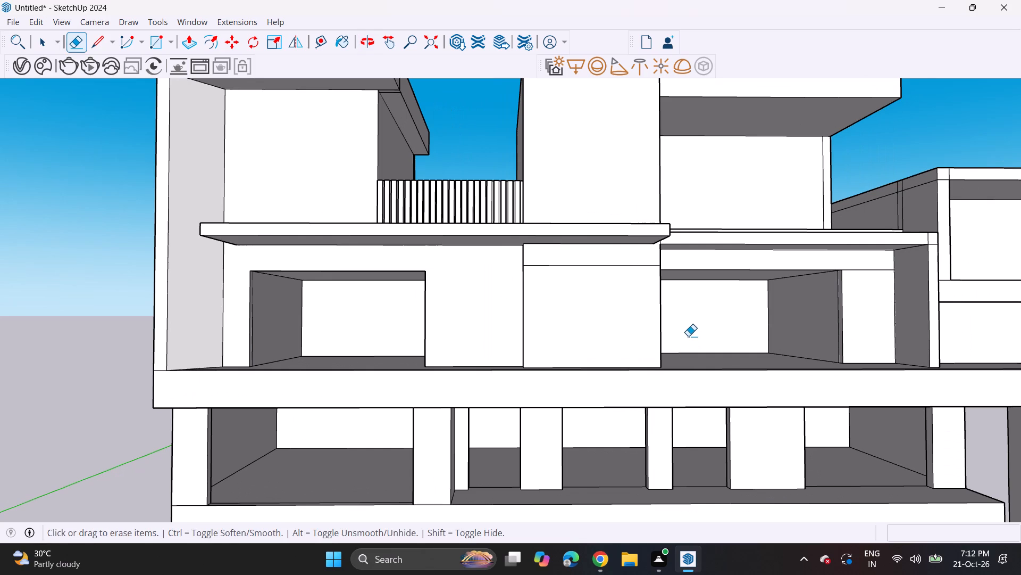
pyautogui.moveTo(587, 250); pyautogui.dragTo(587, 268)
pyautogui.scroll(-5, 605, 292)
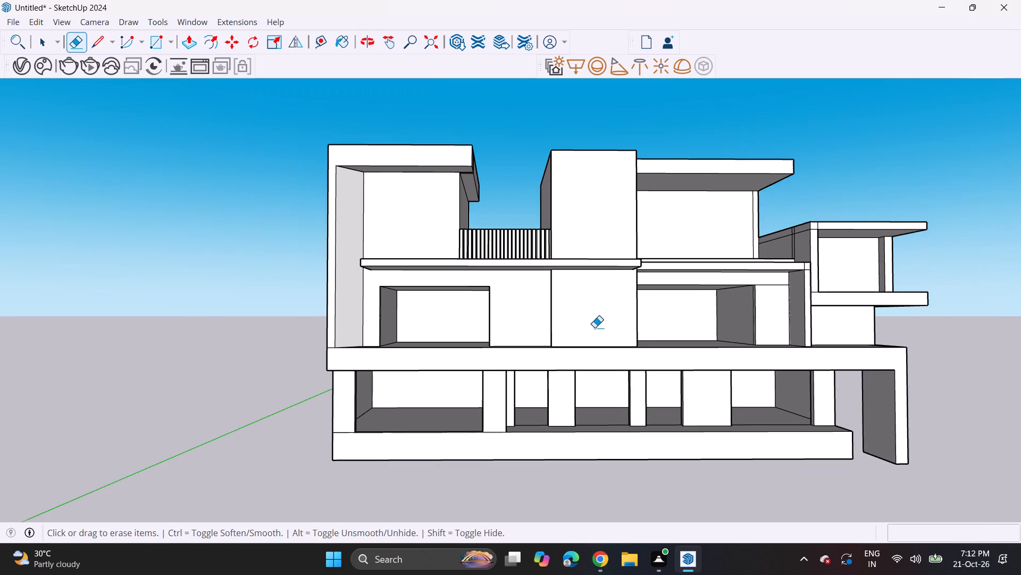
pyautogui.keyDown('shift'); pyautogui.moveTo(641, 334); pyautogui.dragTo(483, 372, button='middle'); pyautogui.keyUp('shift')
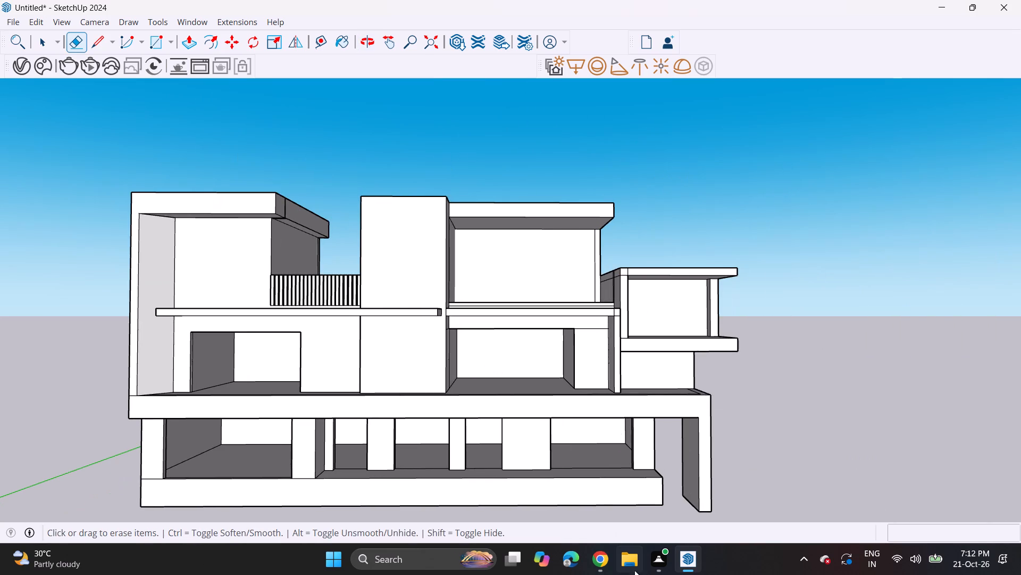
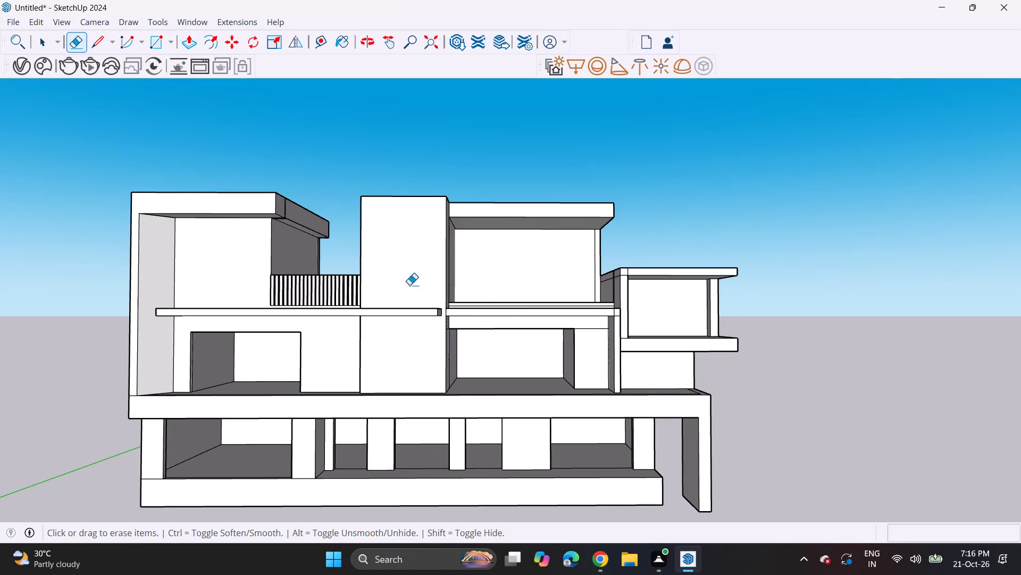
# Push the right side wall of the opening beside the central tower outward about 4' 5 7/16" and repeat on its front jamb.
pyautogui.click(198, 53)
pyautogui.moveTo(181, 47); pyautogui.dragTo(183, 47)
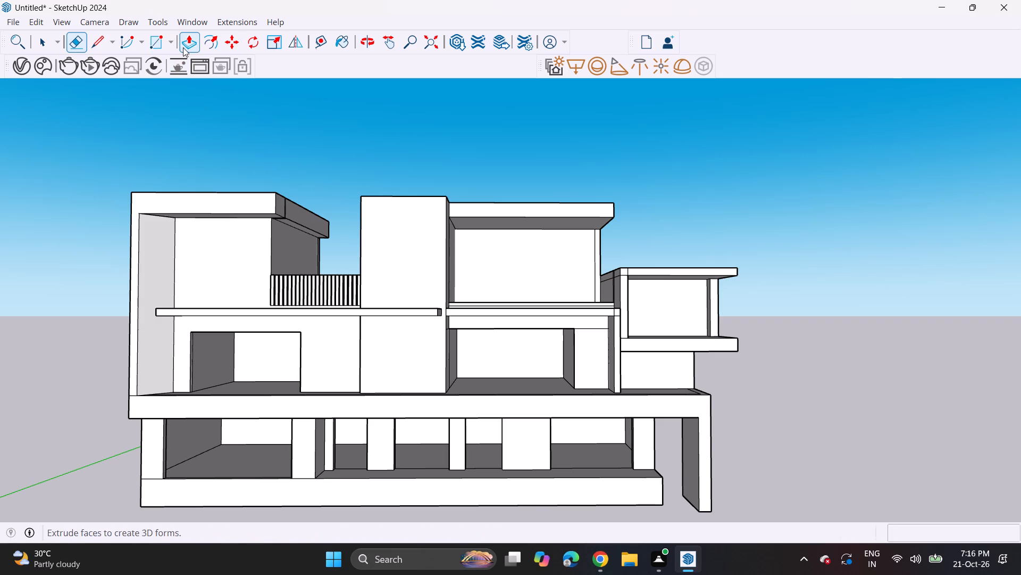
pyautogui.moveTo(183, 47); pyautogui.dragTo(190, 47)
pyautogui.moveTo(452, 384); pyautogui.dragTo(484, 382, button='middle')
pyautogui.scroll(4, 543, 355)
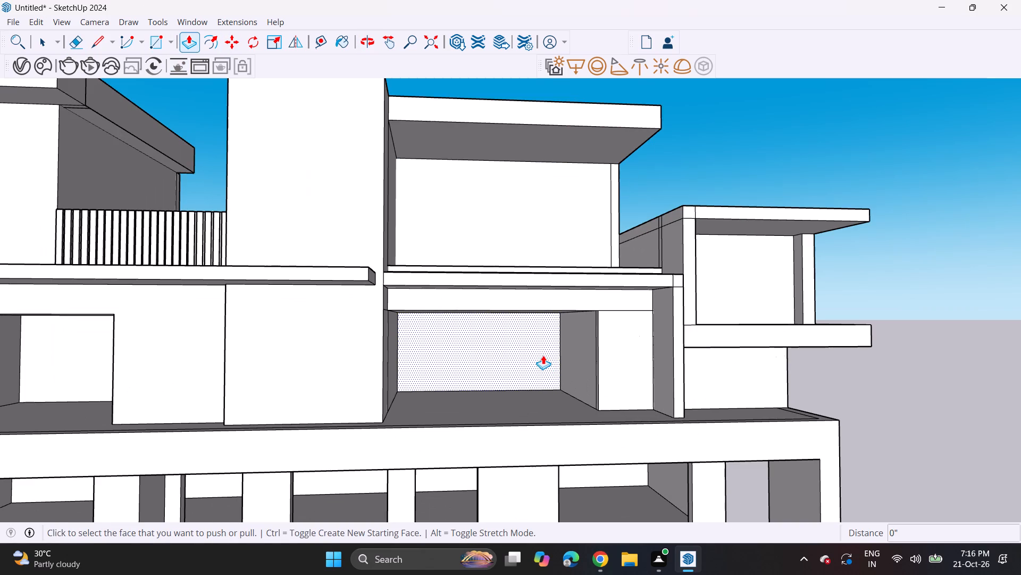
pyautogui.click(564, 368)
pyautogui.click(598, 371)
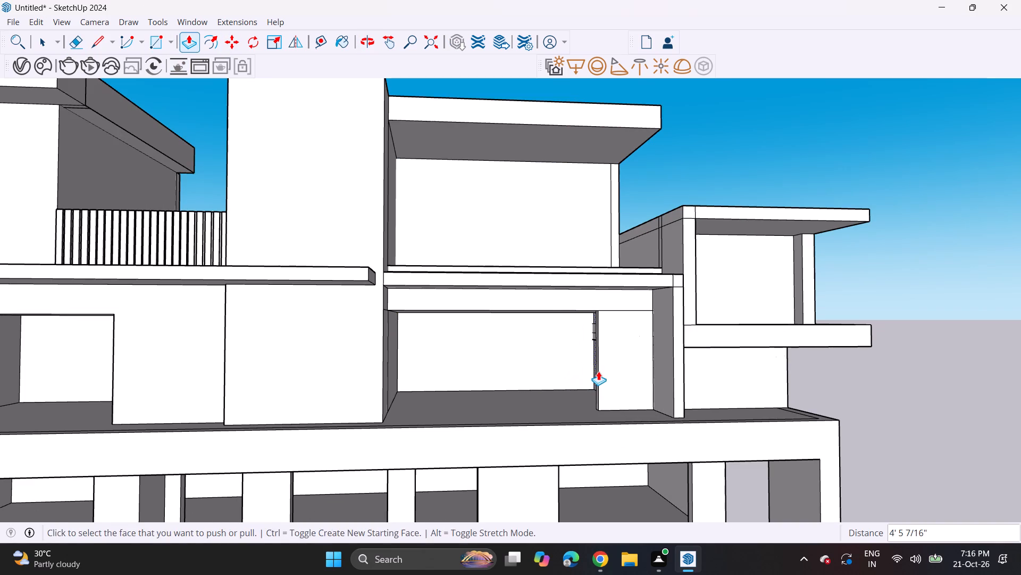
pyautogui.moveTo(569, 381); pyautogui.dragTo(628, 390, button='middle')
pyautogui.scroll(4, 596, 382)
pyautogui.click(605, 377)
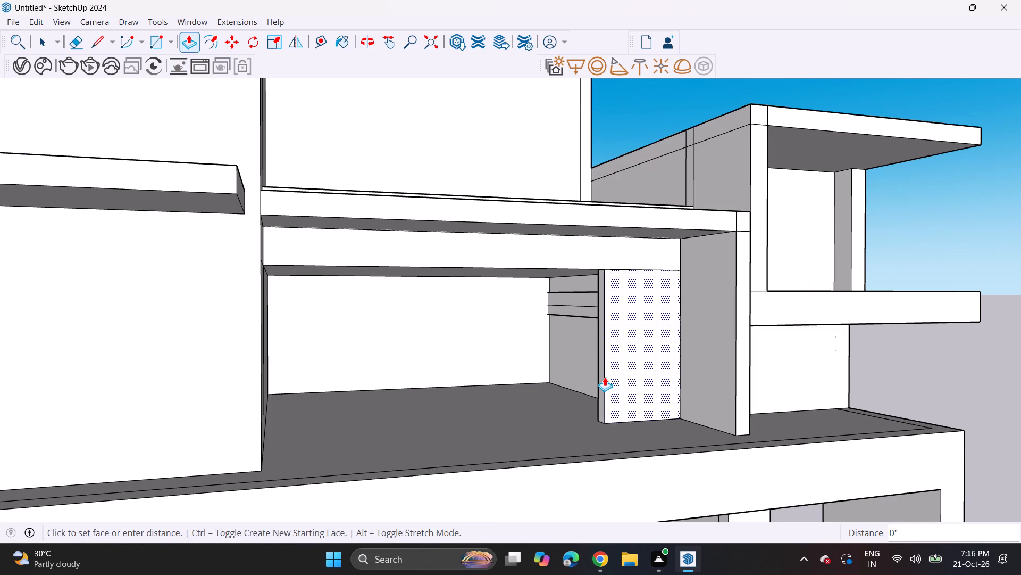
pyautogui.press('Escape')
pyautogui.doubleClick(599, 390)
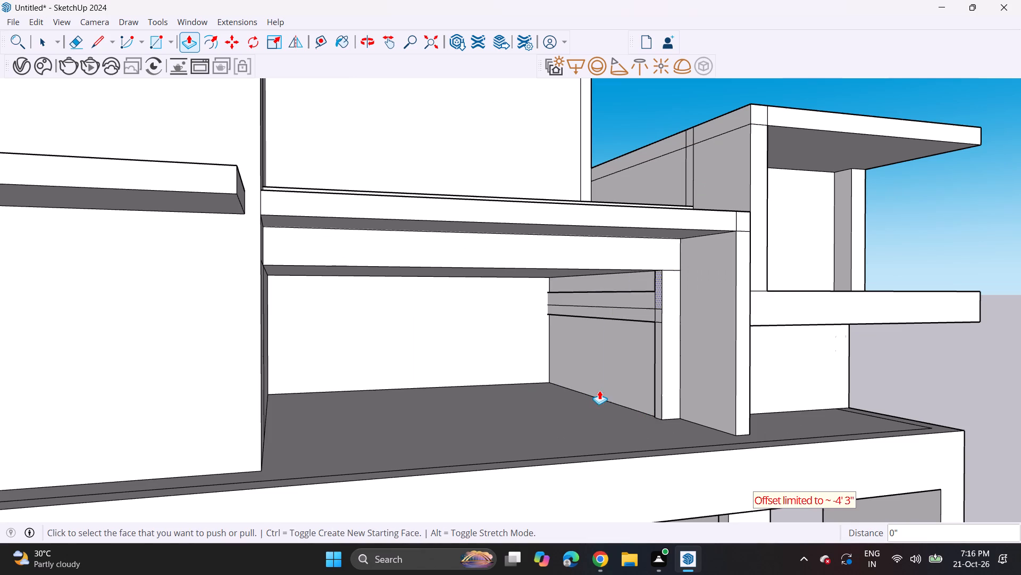
# Erase the leftover horizontal lines on that opening's right side wall and its narrow jamb strip.
pyautogui.scroll(3, 621, 303)
pyautogui.click(77, 45)
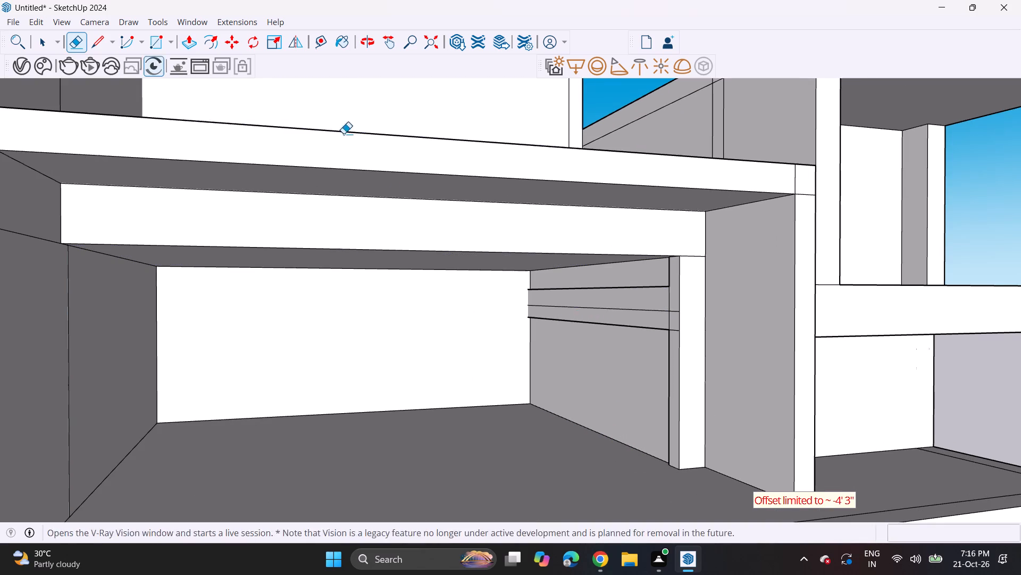
pyautogui.moveTo(580, 288); pyautogui.dragTo(580, 313)
pyautogui.moveTo(580, 313); pyautogui.dragTo(580, 338)
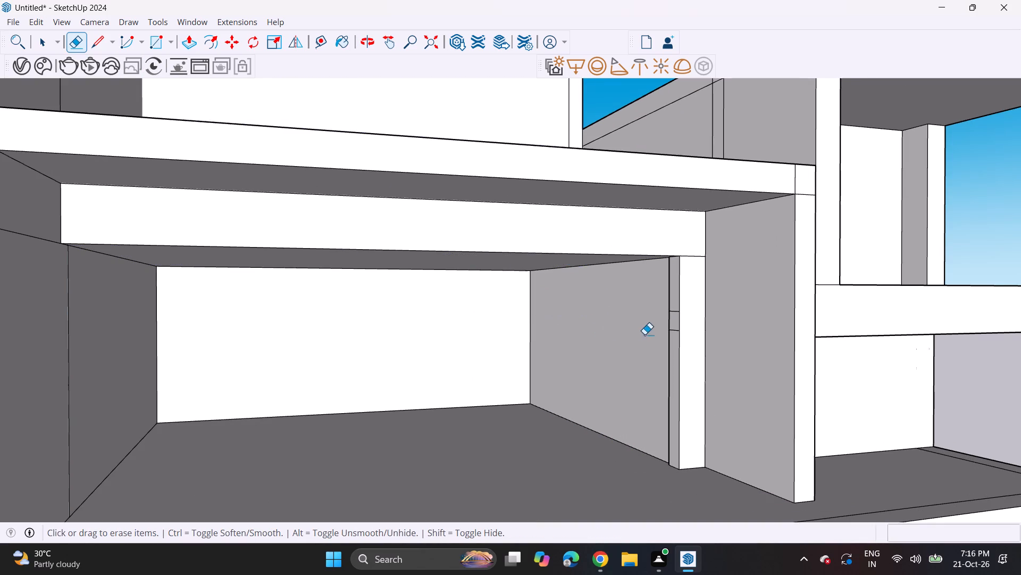
pyautogui.moveTo(675, 311); pyautogui.dragTo(675, 325)
pyautogui.click(675, 325)
pyautogui.click(673, 331)
# Push the same right side wall about another 10 1/16" behind the front jamb.
pyautogui.moveTo(679, 359); pyautogui.dragTo(619, 292, button='middle')
pyautogui.scroll(1, 673, 352)
pyautogui.scroll(-5, 583, 280)
pyautogui.scroll(-3, 548, 306)
pyautogui.moveTo(550, 305); pyautogui.dragTo(600, 347, button='middle')
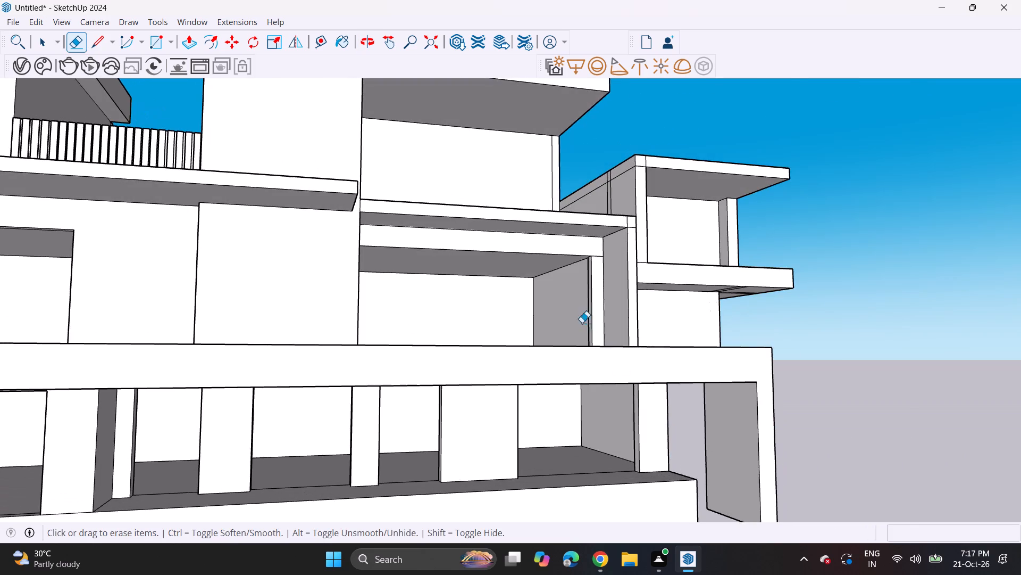
pyautogui.scroll(4, 578, 319)
pyautogui.click(180, 48)
pyautogui.middleClick(358, 310)
pyautogui.moveTo(366, 298); pyautogui.dragTo(389, 371, button='middle')
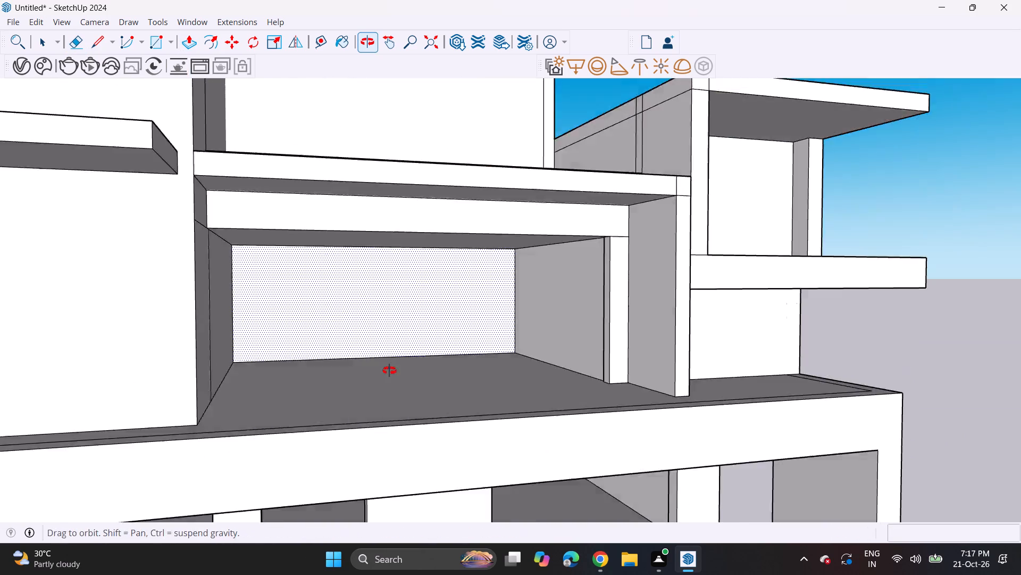
pyautogui.moveTo(389, 371); pyautogui.dragTo(389, 372, button='middle')
pyautogui.scroll(4, 565, 331)
pyautogui.click(567, 331)
pyautogui.click(581, 325)
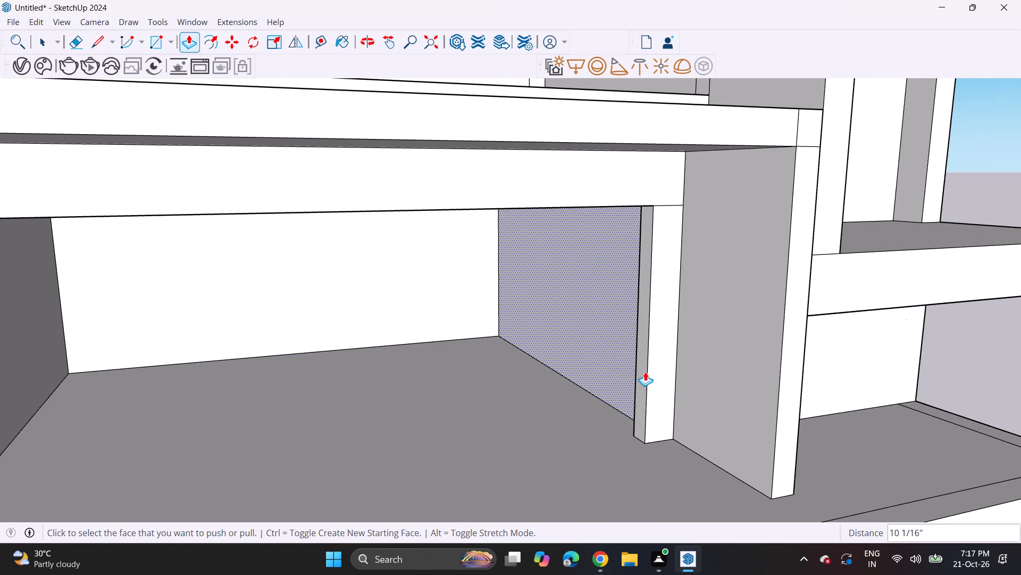
pyautogui.click(646, 373)
pyautogui.click(646, 373)
# In the opening below the long ledge, raise the front soffit strip about 1' 2 1/16" and bring the ceiling behind level with it.
pyautogui.moveTo(661, 384); pyautogui.dragTo(585, 316, button='middle')
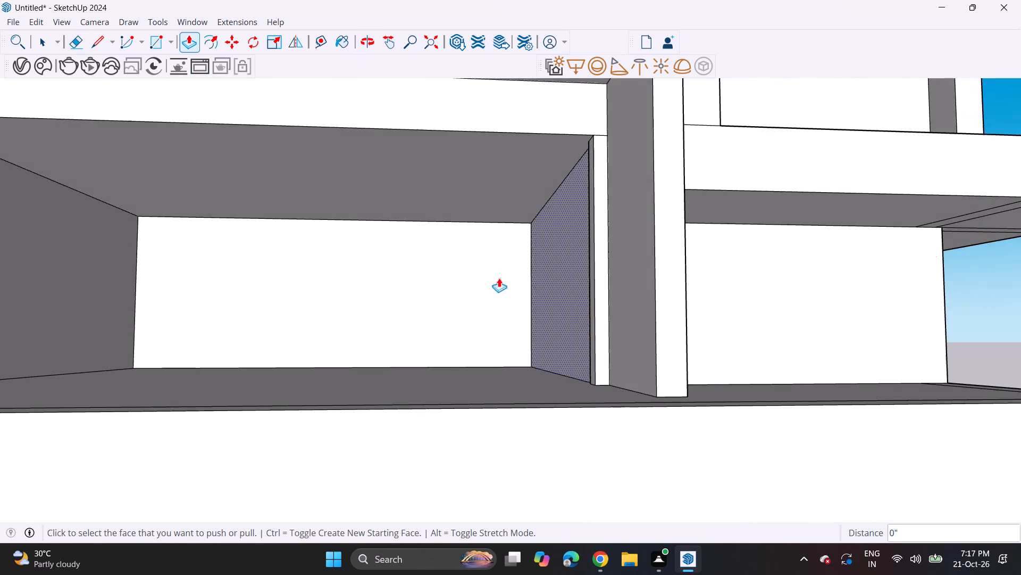
pyautogui.scroll(-3, 482, 269)
pyautogui.scroll(-4, 432, 218)
pyautogui.keyDown('shift'); pyautogui.moveTo(421, 227); pyautogui.dragTo(657, 317, button='middle'); pyautogui.keyUp('shift')
pyautogui.moveTo(635, 315); pyautogui.dragTo(609, 313, button='middle')
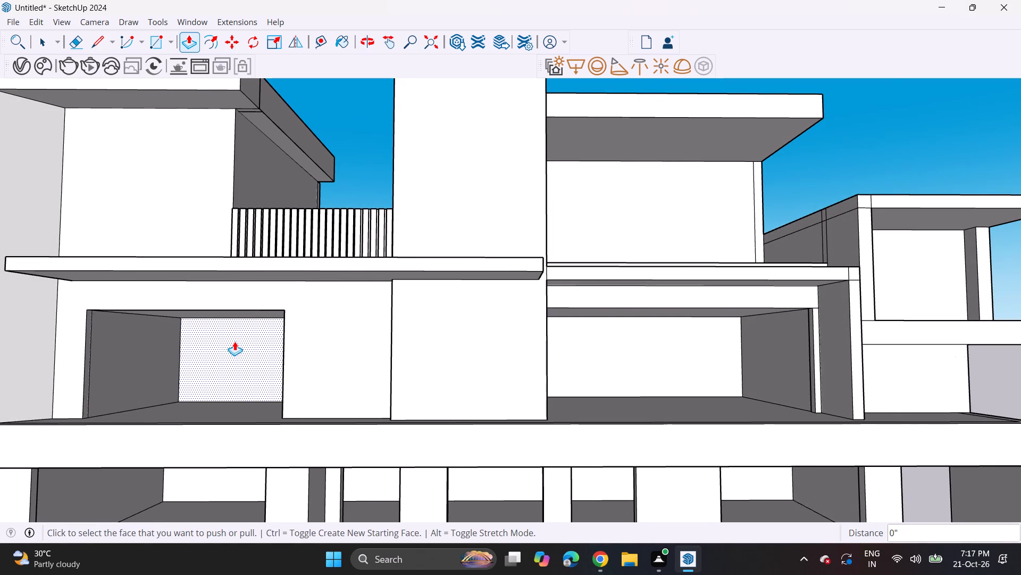
pyautogui.scroll(3, 208, 321)
pyautogui.moveTo(205, 319); pyautogui.dragTo(205, 265, button='middle')
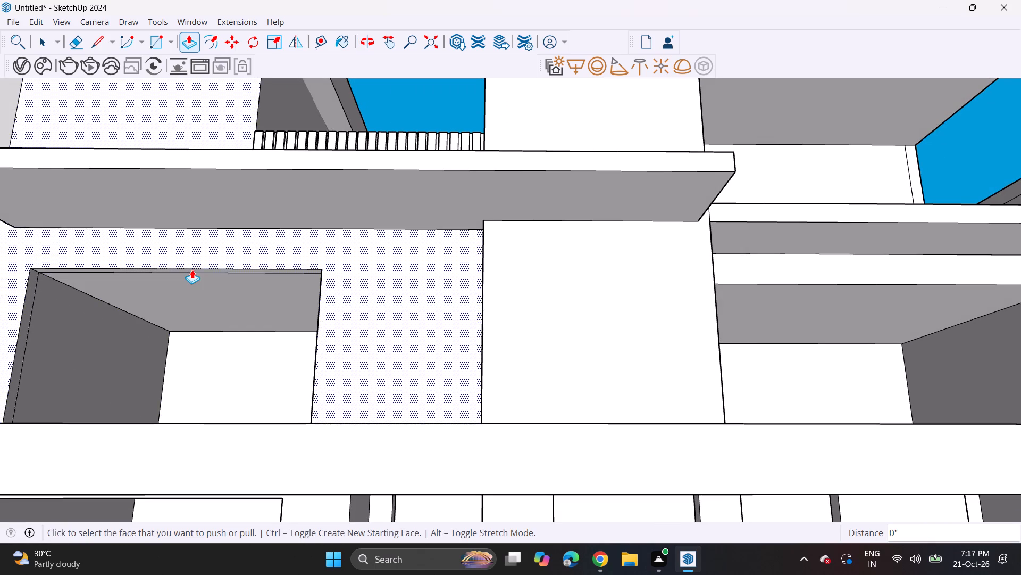
pyautogui.scroll(8, 194, 268)
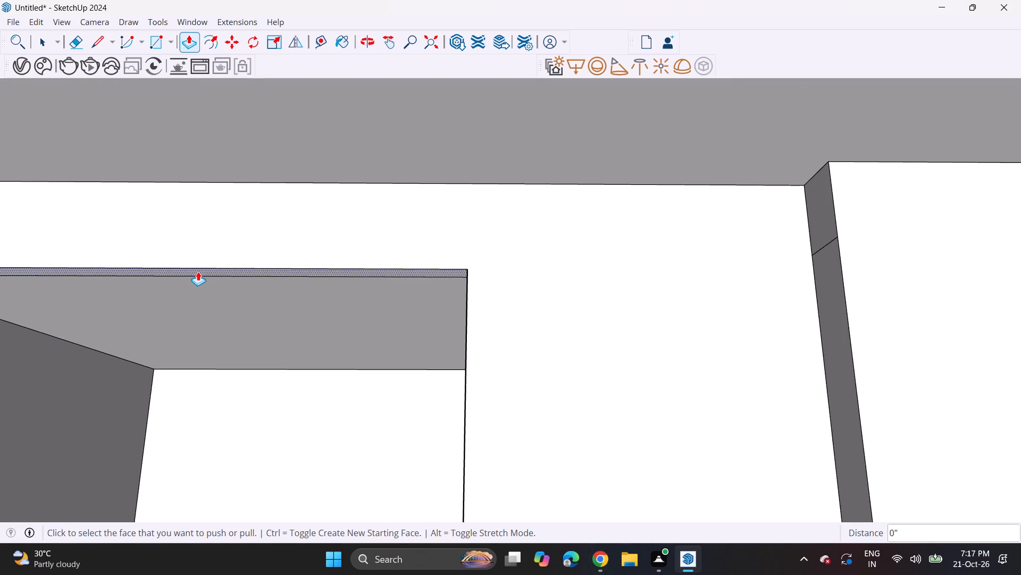
pyautogui.click(199, 273)
pyautogui.doubleClick(212, 235)
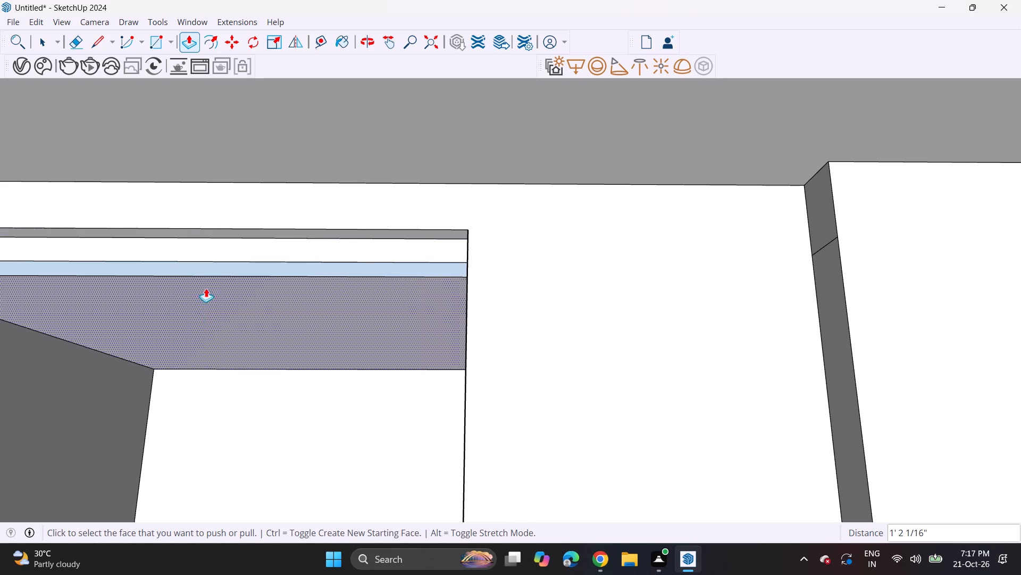
pyautogui.click(207, 317)
pyautogui.click(210, 278)
pyautogui.click(207, 305)
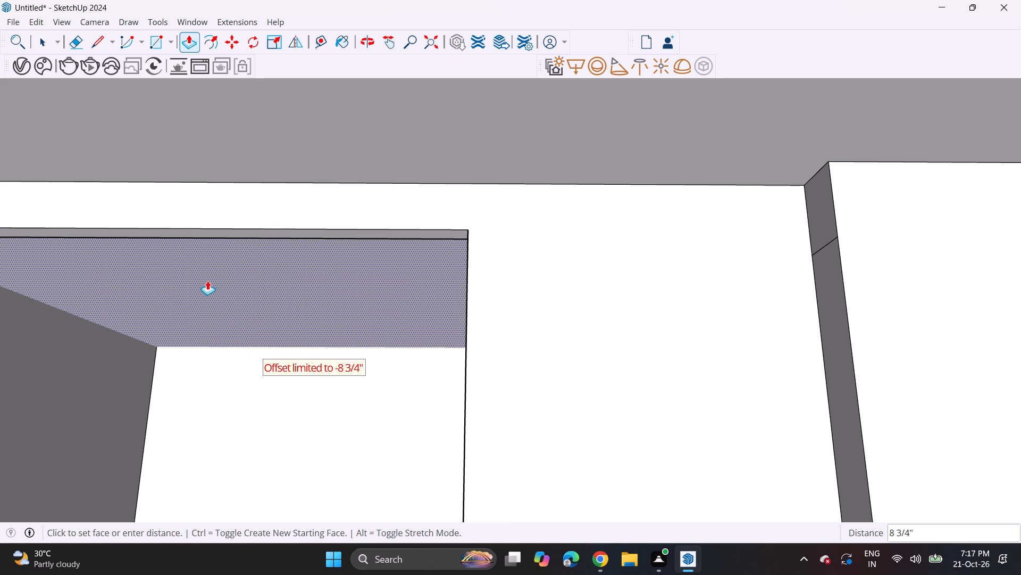
pyautogui.click(207, 281)
# Widen this opening by pushing the upper and lower parts of its right side wall and the front jamb about 1' 11 7/16".
pyautogui.scroll(-10, 208, 297)
pyautogui.moveTo(208, 332); pyautogui.dragTo(237, 346, button='middle')
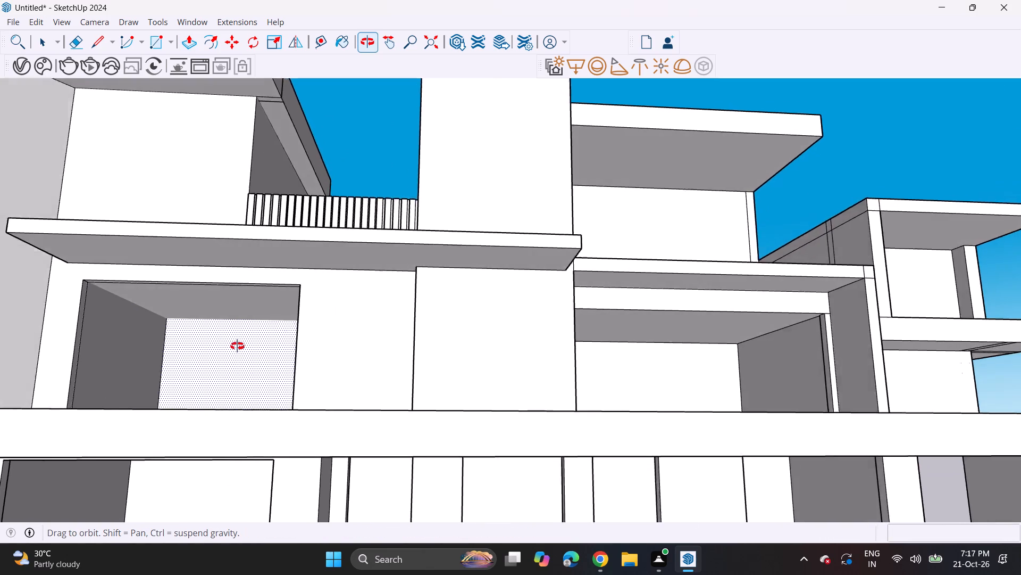
pyautogui.moveTo(237, 346); pyautogui.dragTo(356, 426, button='middle')
pyautogui.scroll(5, 361, 414)
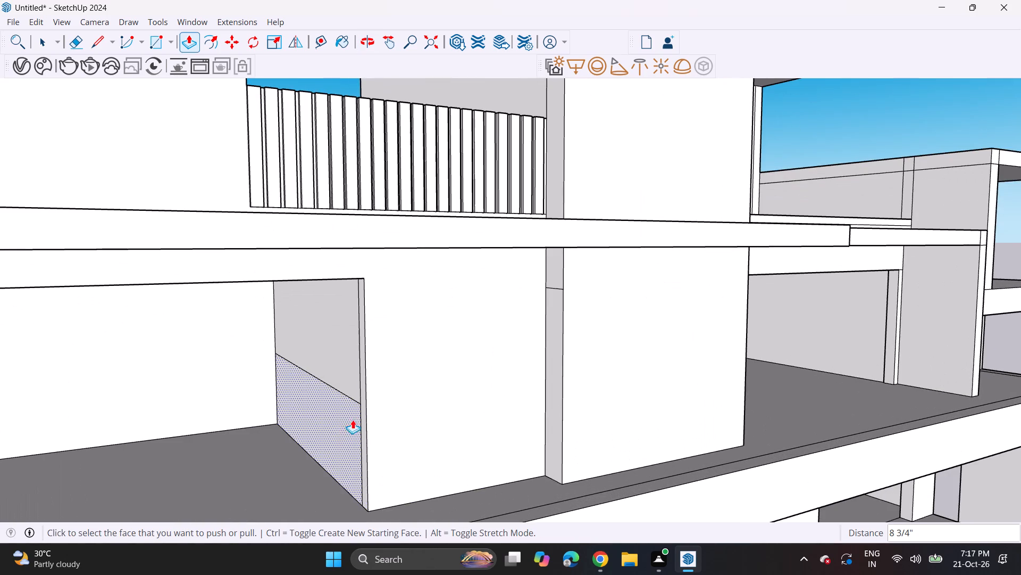
pyautogui.click(338, 437)
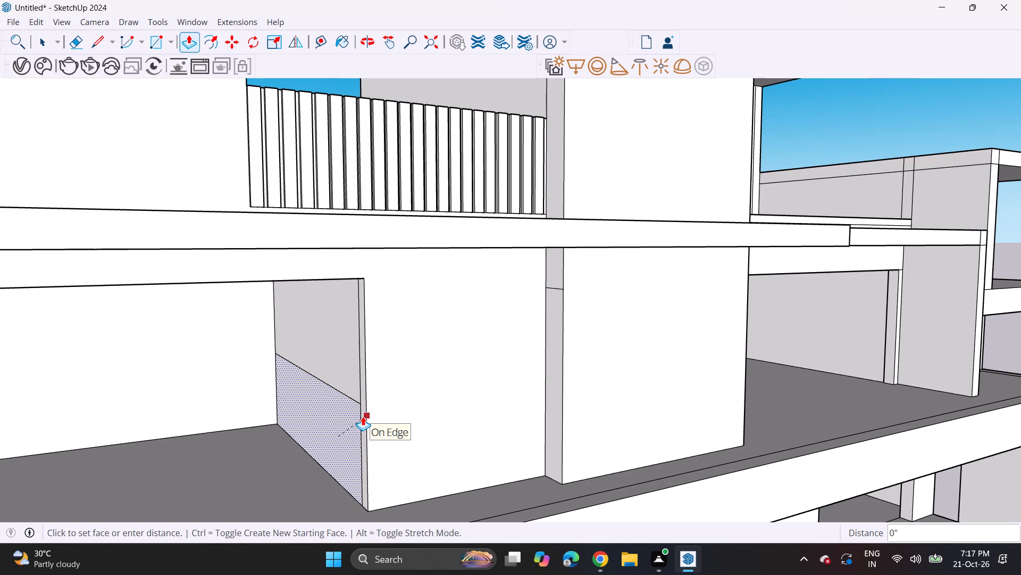
pyautogui.click(363, 416)
pyautogui.doubleClick(318, 360)
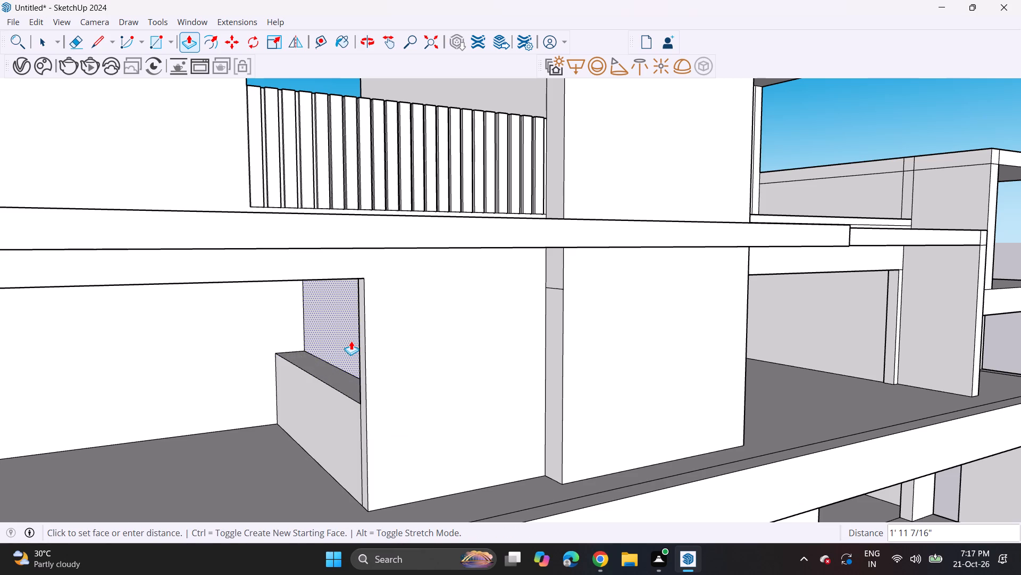
pyautogui.click(351, 341)
pyautogui.doubleClick(332, 409)
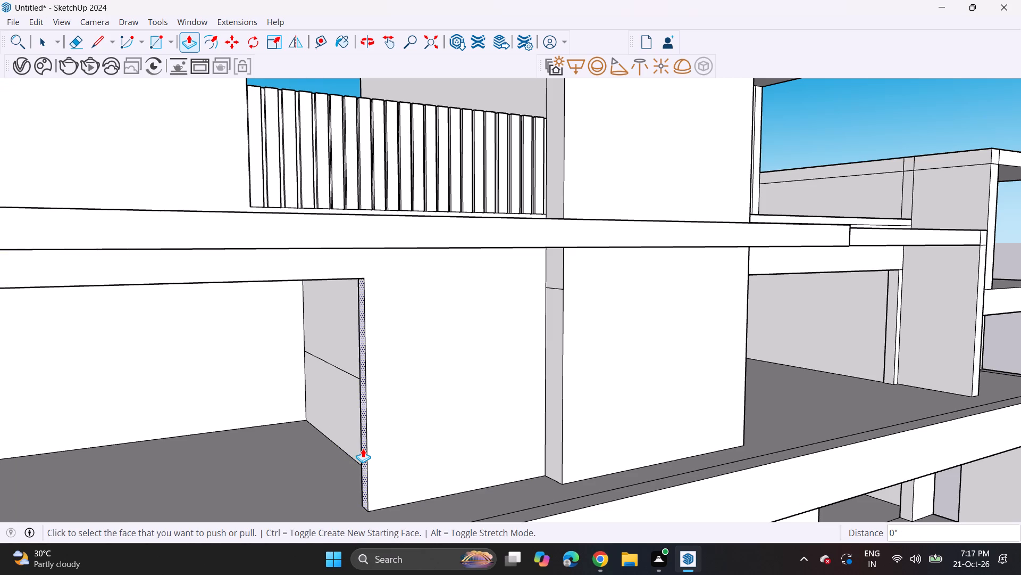
pyautogui.click(363, 448)
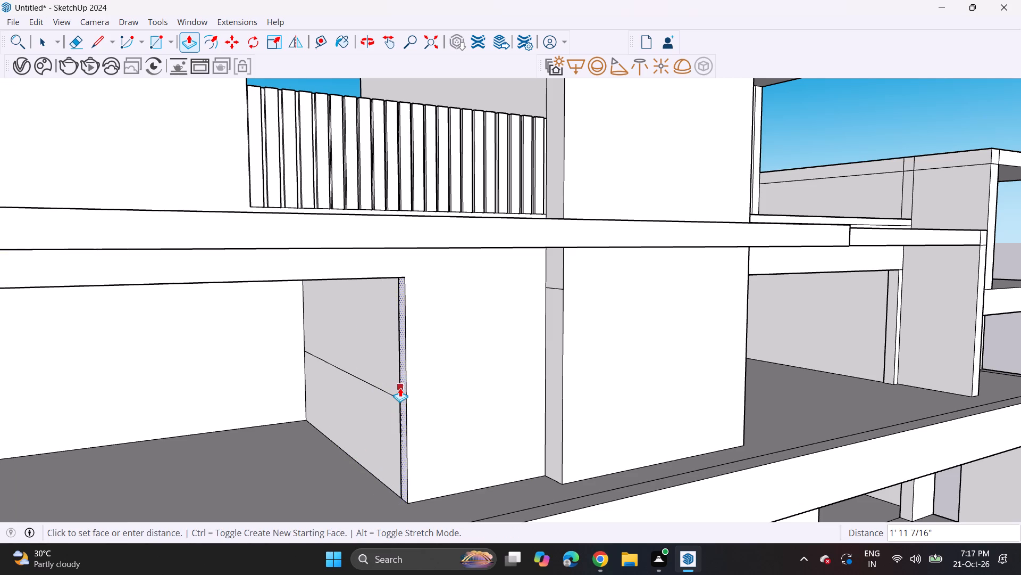
pyautogui.click(400, 389)
# Draw a square of about 1' 2 1/2" on the first-floor slab's front rim, before the wall left of the central tower.
pyautogui.moveTo(440, 406); pyautogui.dragTo(313, 351, button='middle')
pyautogui.scroll(-9, 291, 339)
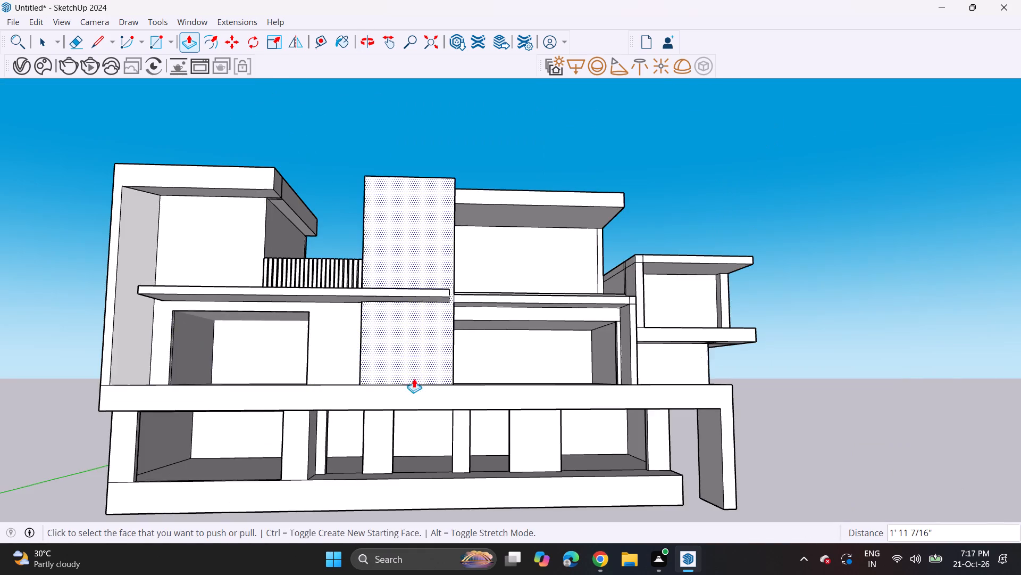
pyautogui.moveTo(418, 380); pyautogui.dragTo(520, 418, button='middle')
pyautogui.moveTo(496, 408); pyautogui.dragTo(470, 401, button='middle')
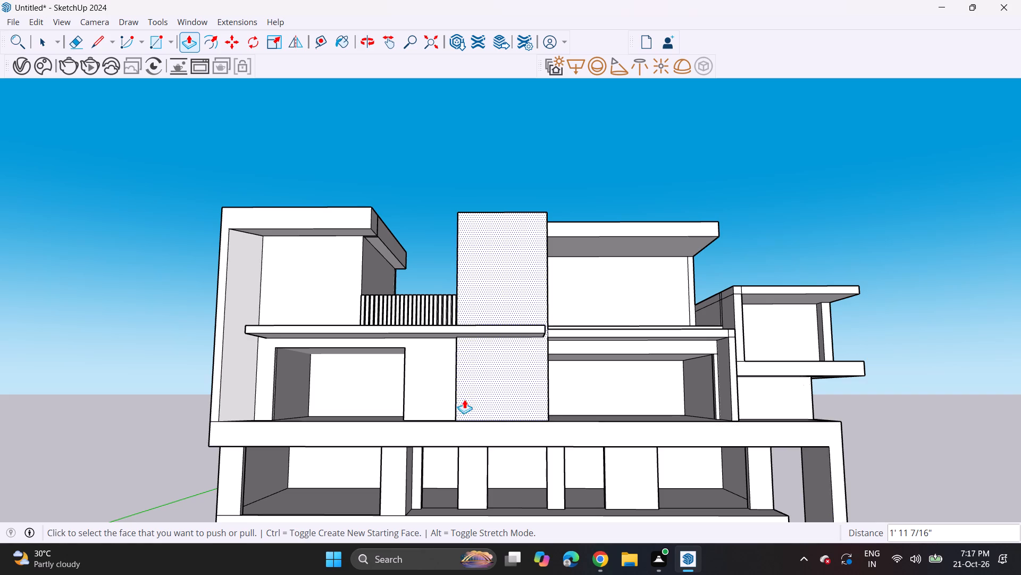
pyautogui.moveTo(464, 399); pyautogui.dragTo(435, 463, button='middle')
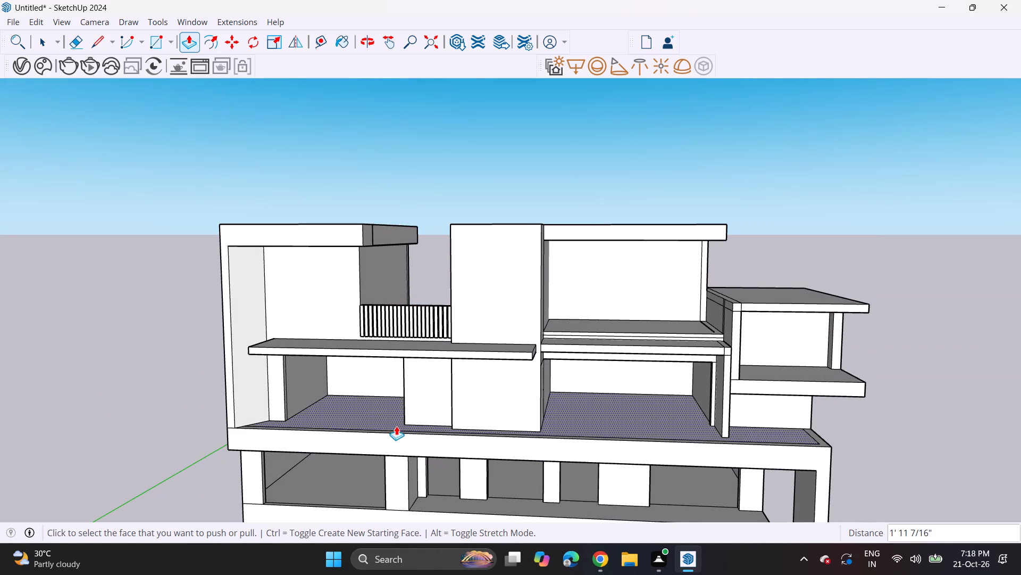
pyautogui.click(148, 46)
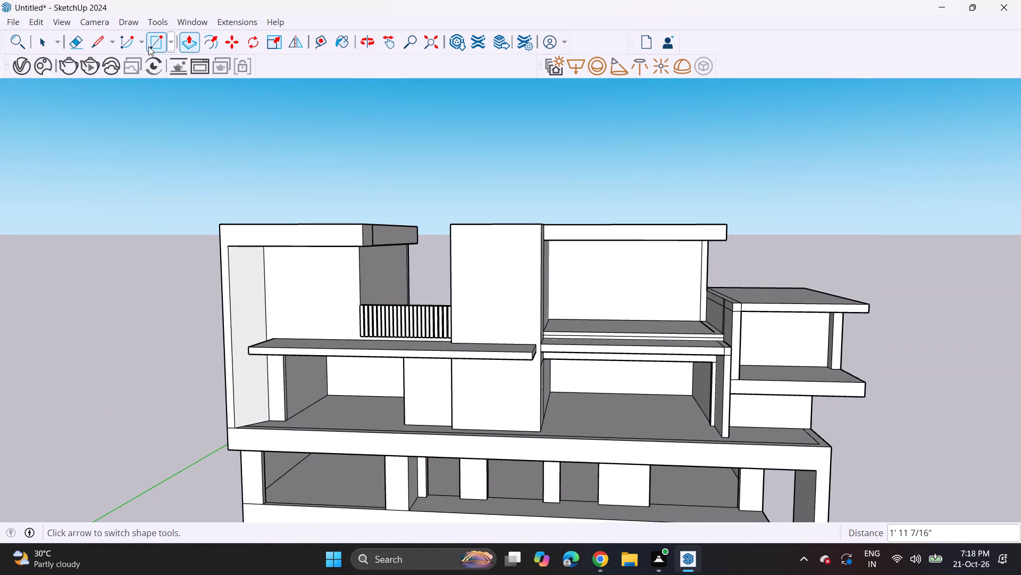
pyautogui.moveTo(420, 418); pyautogui.dragTo(422, 526, button='middle')
pyautogui.scroll(12, 415, 463)
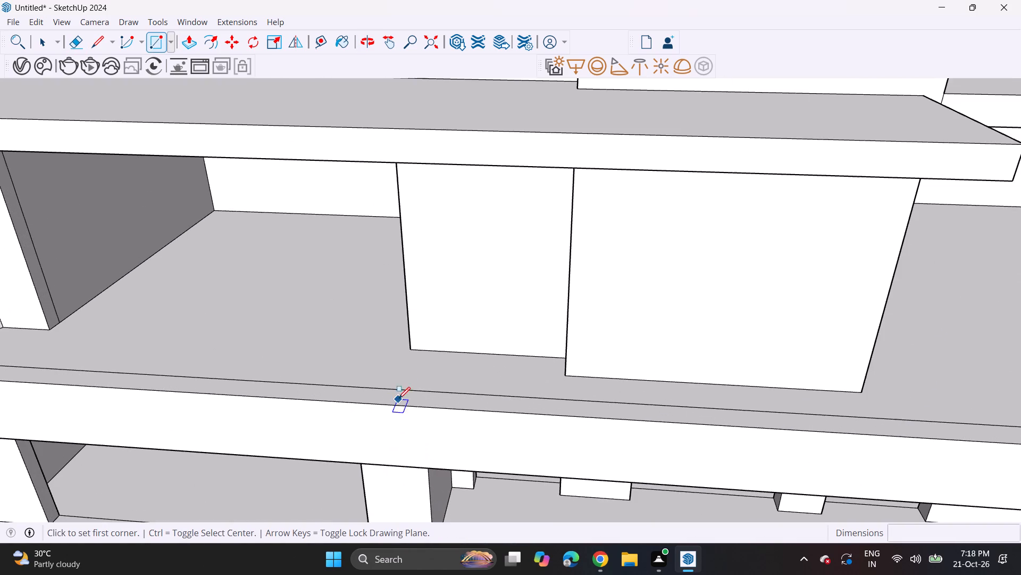
pyautogui.click(434, 405)
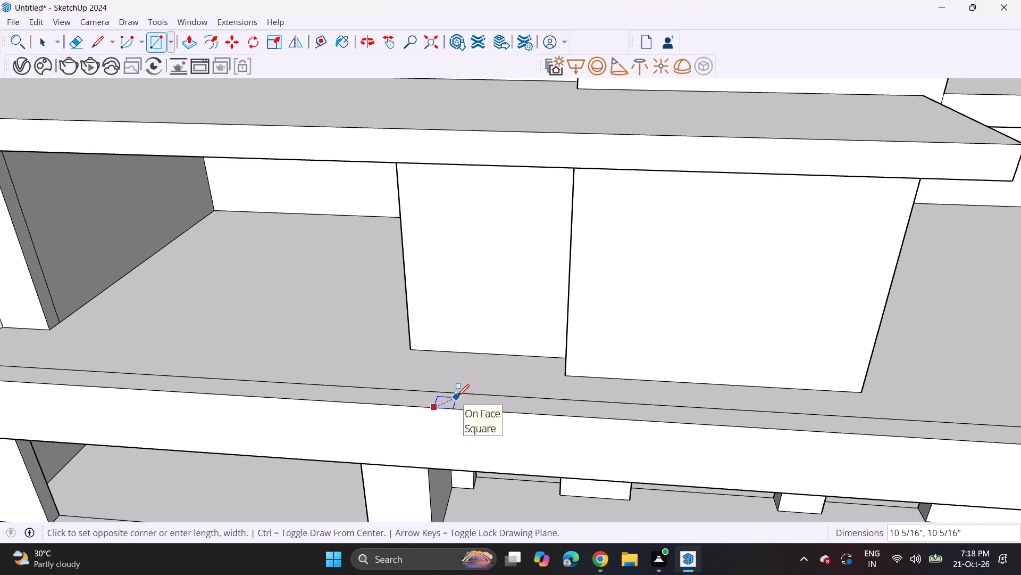
pyautogui.click(462, 391)
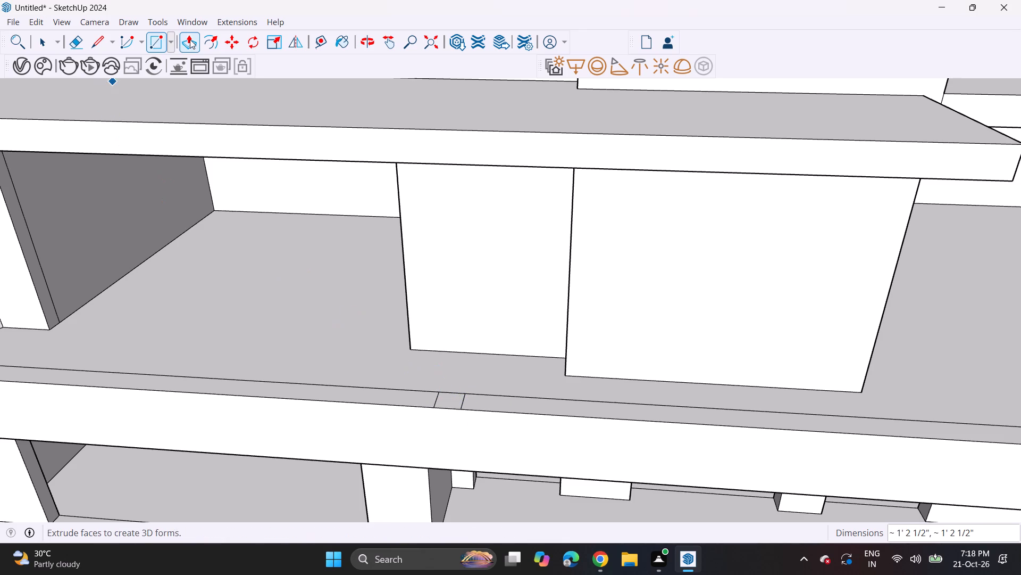
# Extrude the square on the slab rim upward about 7' 1/2" into a post.
pyautogui.moveTo(190, 39); pyautogui.dragTo(196, 42)
pyautogui.click(443, 399)
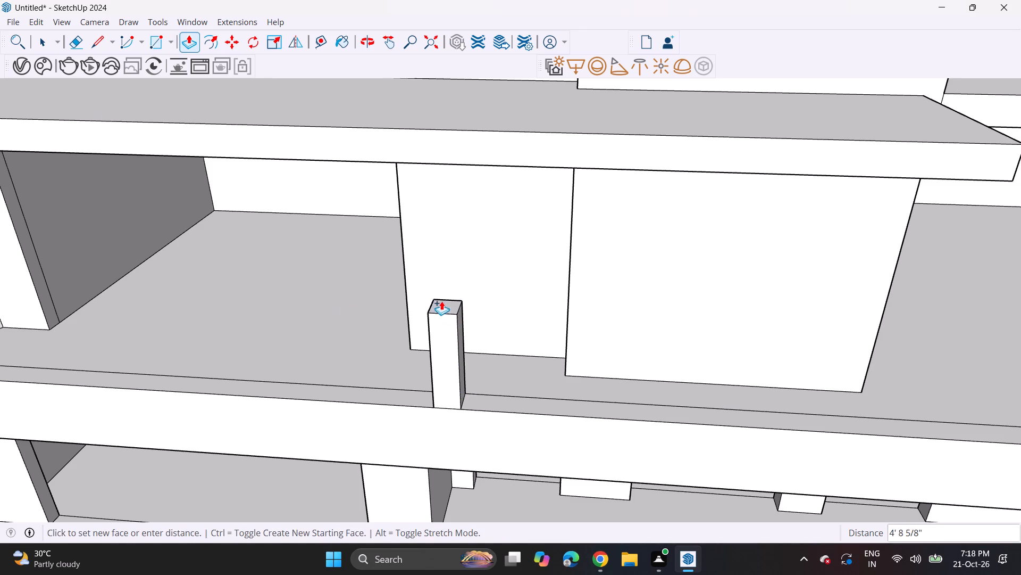
pyautogui.moveTo(463, 254); pyautogui.dragTo(465, 153, button='middle')
pyautogui.scroll(-4, 463, 171)
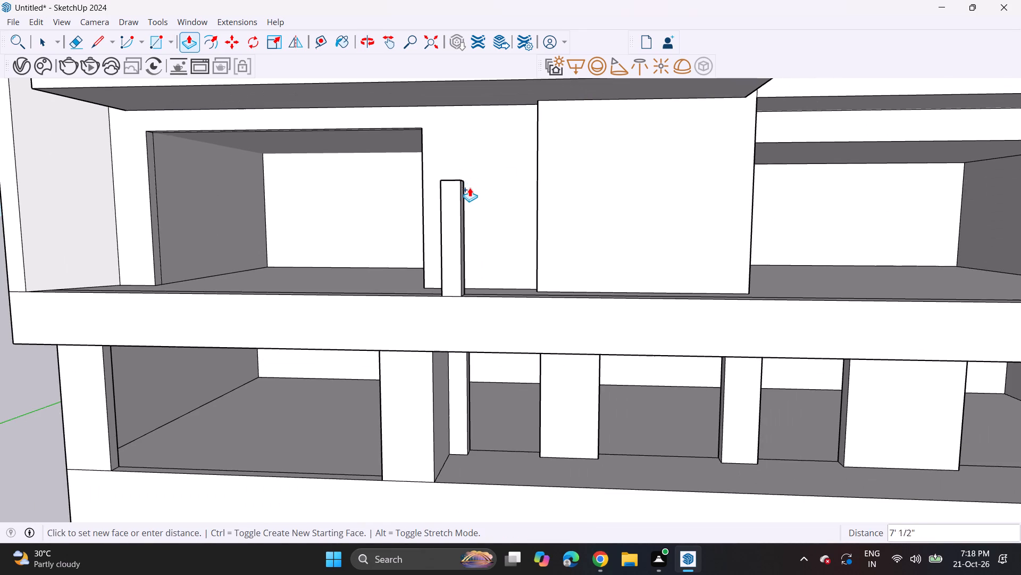
pyautogui.click(470, 187)
# Pull the post's front face forward about 6' 6 1/4" beyond the slab edge.
pyautogui.moveTo(459, 257); pyautogui.dragTo(447, 315, button='middle')
pyautogui.click(437, 323)
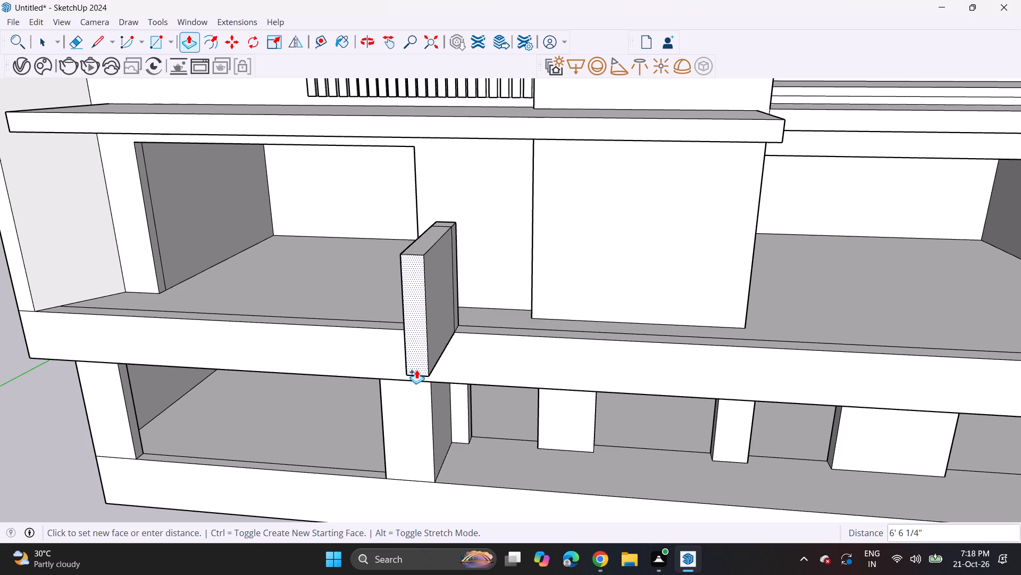
pyautogui.click(416, 369)
# Pull the projecting post's underside down about 11 5/8" in front of the first-floor slab edge.
pyautogui.moveTo(423, 368); pyautogui.dragTo(327, 417, button='middle')
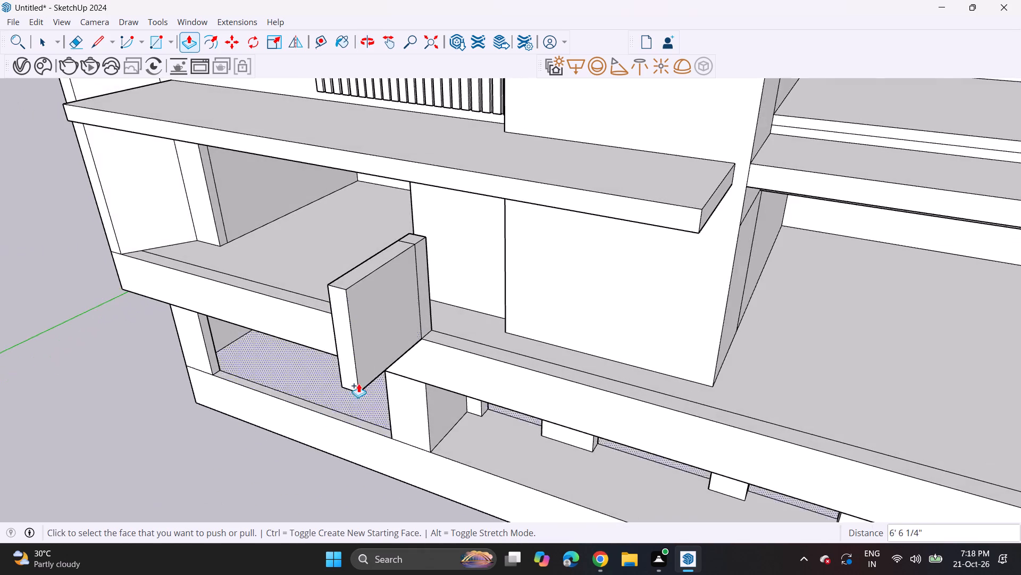
pyautogui.scroll(3, 370, 375)
pyautogui.moveTo(346, 388); pyautogui.dragTo(395, 278, button='middle')
pyautogui.moveTo(436, 280); pyautogui.dragTo(467, 186, button='middle')
pyautogui.click(456, 216)
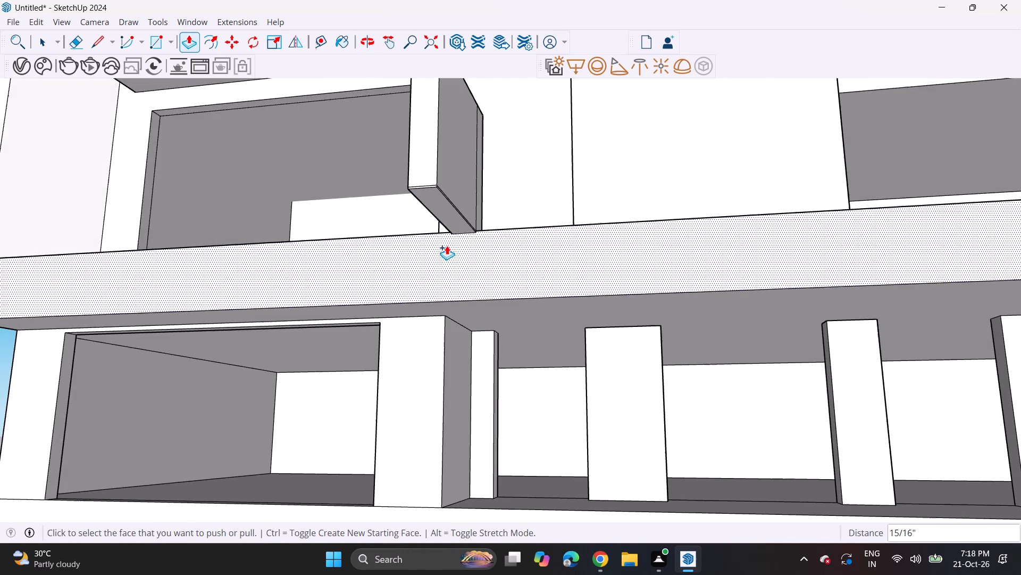
pyautogui.click(451, 221)
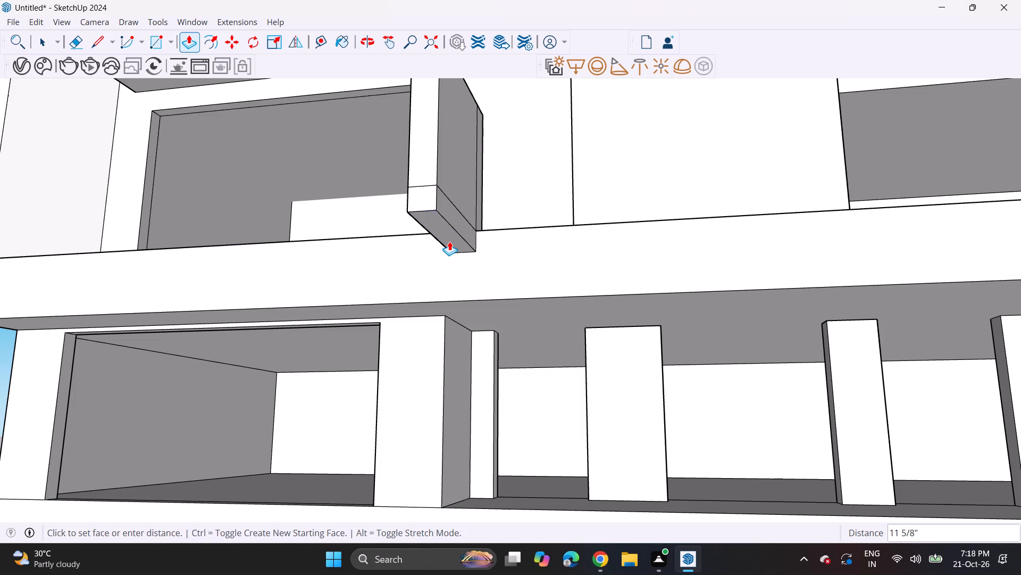
pyautogui.click(453, 247)
# Extend the side of the post's lowered base about 44' 6 1/16" along the slab edge, up to the far jamb of the deep opening.
pyautogui.click(460, 231)
pyautogui.scroll(-3, 531, 235)
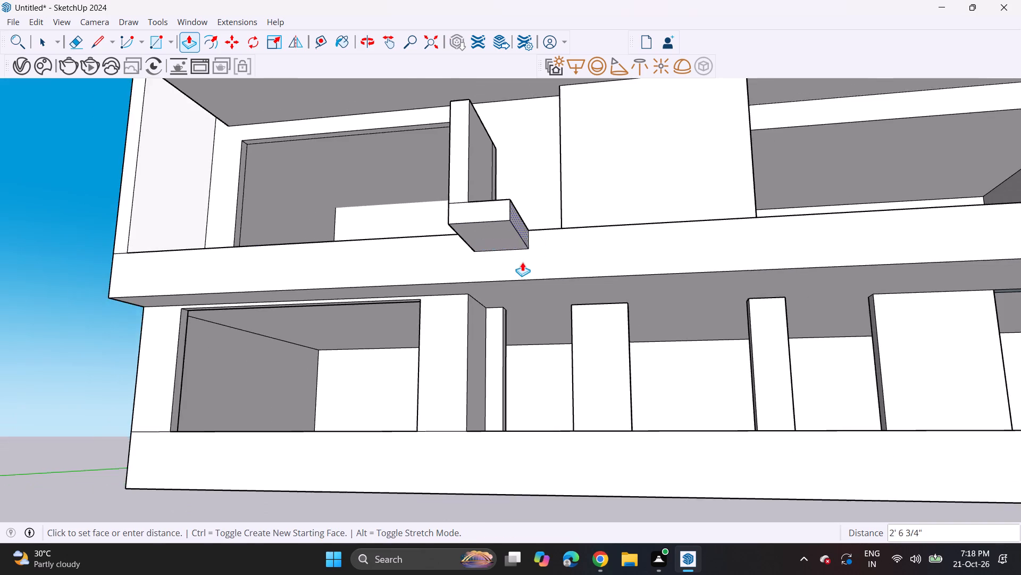
pyautogui.scroll(-4, 522, 262)
pyautogui.moveTo(510, 239); pyautogui.dragTo(510, 307, button='middle')
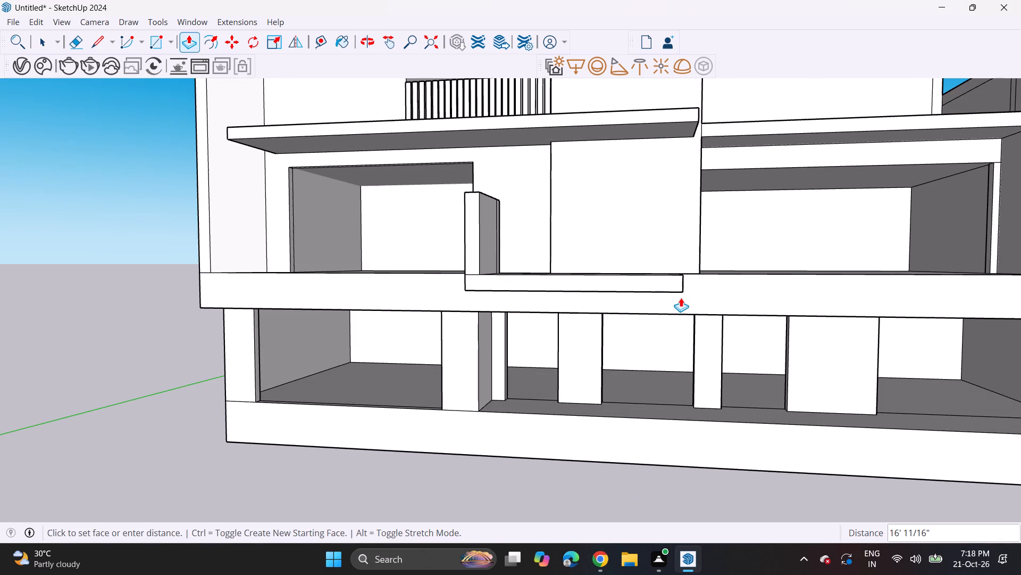
pyautogui.scroll(-4, 673, 300)
pyautogui.keyDown('shift'); pyautogui.moveTo(672, 300); pyautogui.dragTo(425, 343, button='middle'); pyautogui.keyUp('shift')
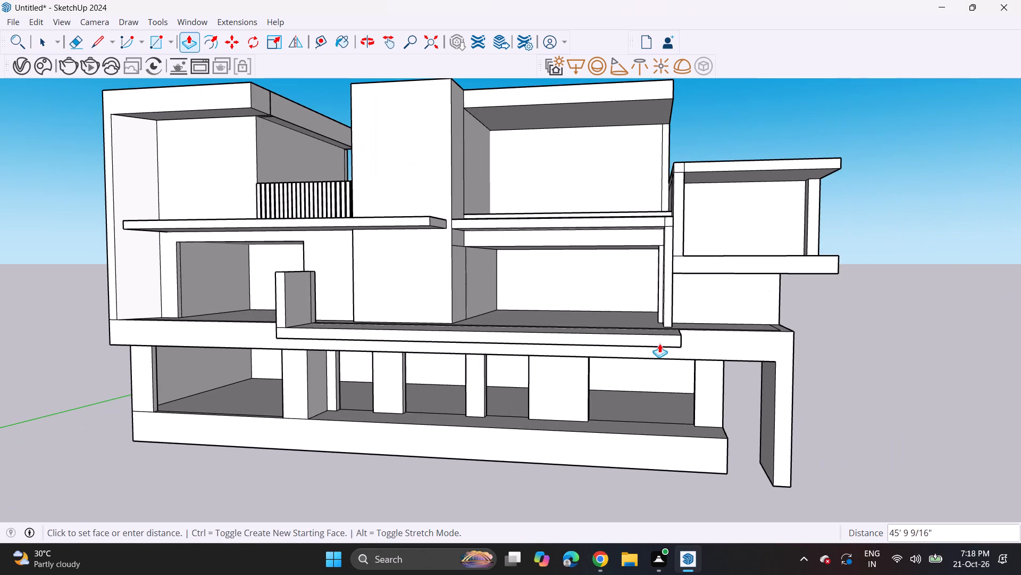
pyautogui.scroll(5, 661, 339)
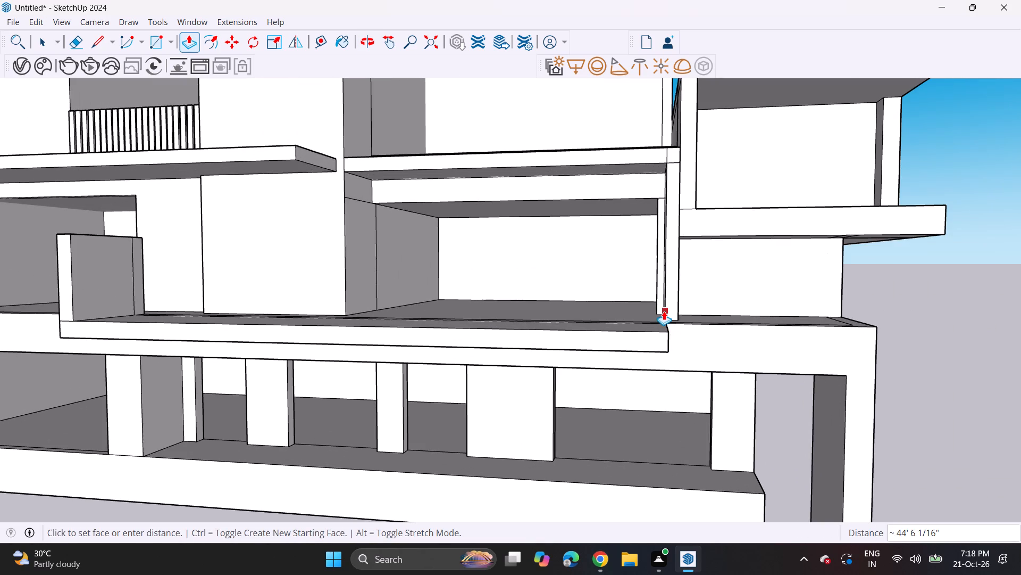
pyautogui.click(664, 311)
# Extend the far end of the projecting slab a short way as a separate end segment.
pyautogui.moveTo(691, 319); pyautogui.dragTo(631, 337, button='middle')
pyautogui.scroll(5, 610, 339)
pyautogui.click(607, 372)
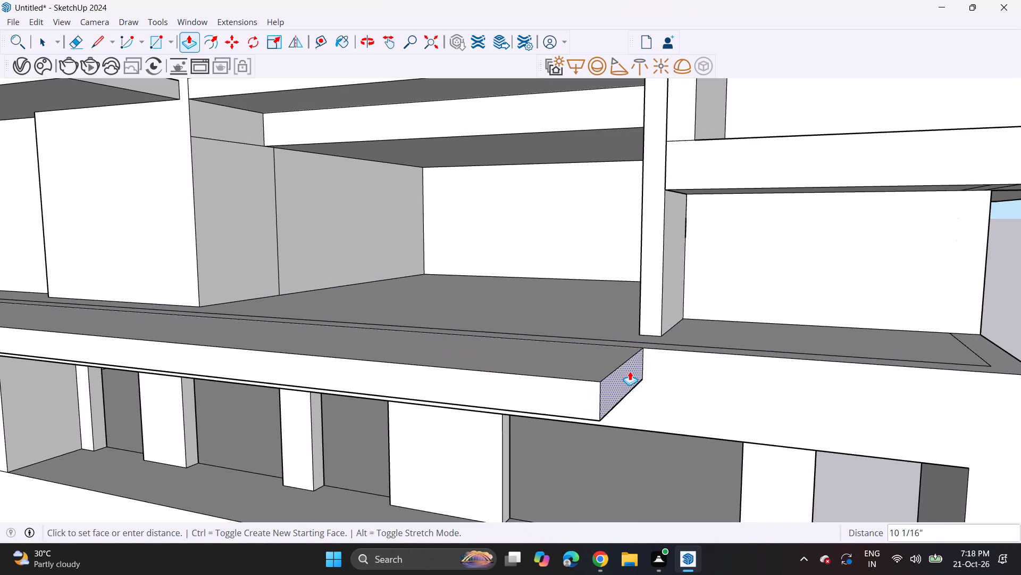
pyautogui.click(666, 384)
# Extrude the top of the end segment upward about 6' 6 1/16" to form a second post.
pyautogui.click(643, 363)
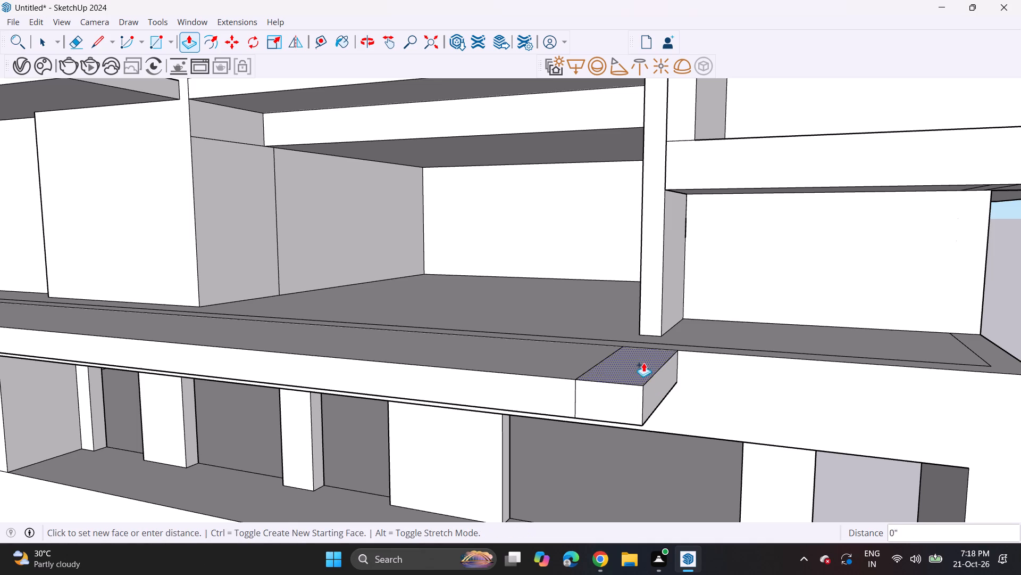
pyautogui.scroll(-5, 654, 285)
pyautogui.moveTo(692, 236); pyautogui.dragTo(747, 215, button='middle')
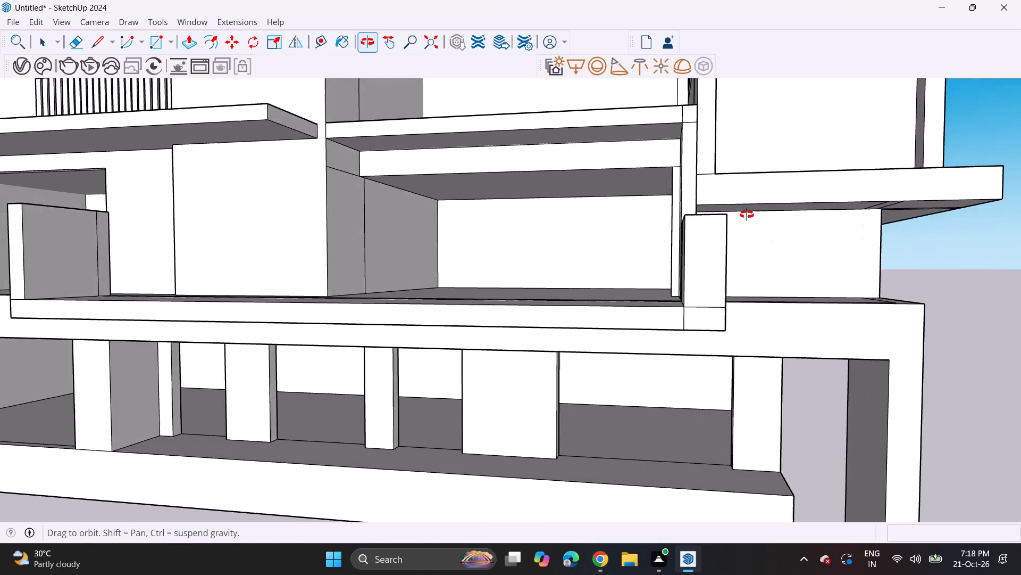
pyautogui.moveTo(747, 215); pyautogui.dragTo(749, 213, button='middle')
pyautogui.moveTo(712, 188); pyautogui.dragTo(710, 250, button='middle')
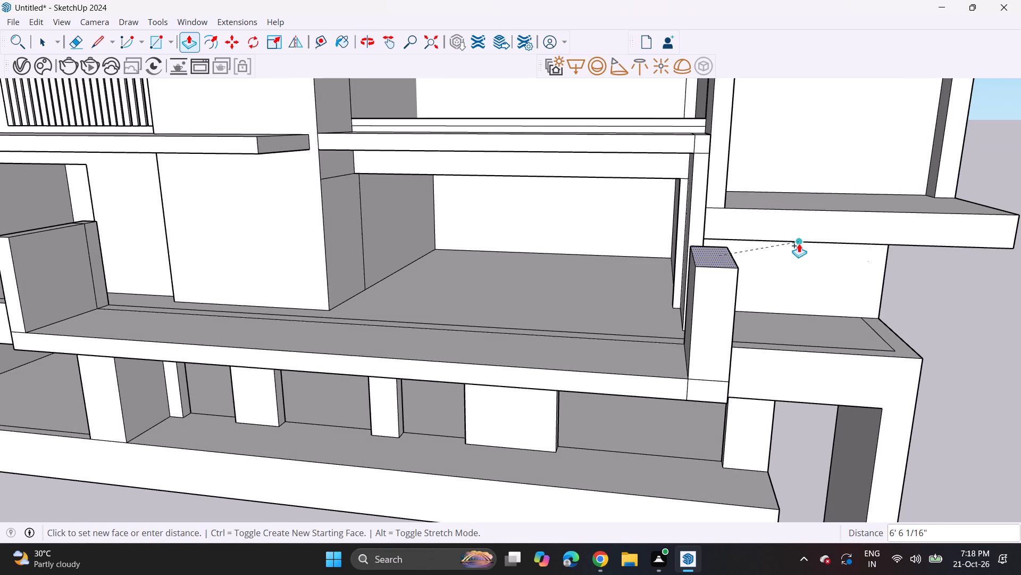
pyautogui.click(799, 243)
# Thicken the second post by pulling its inner side face about 5 1/2" toward the first post.
pyautogui.moveTo(564, 351); pyautogui.dragTo(563, 284, button='middle')
pyautogui.scroll(-9, 563, 281)
pyautogui.moveTo(533, 293); pyautogui.dragTo(580, 298, button='middle')
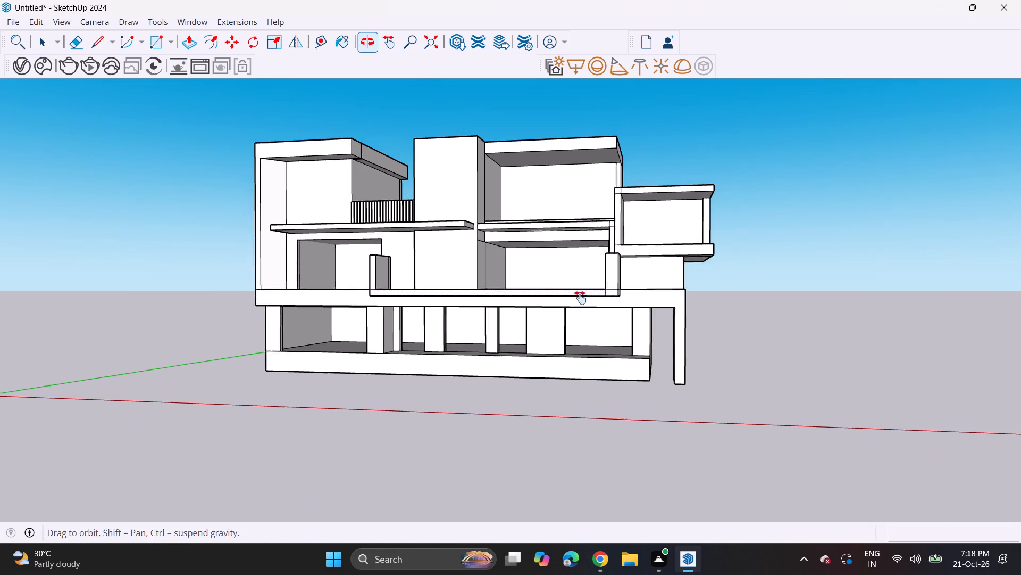
pyautogui.moveTo(580, 298); pyautogui.dragTo(606, 296, button='middle')
pyautogui.moveTo(611, 301); pyautogui.dragTo(669, 298, button='middle')
pyautogui.moveTo(666, 305); pyautogui.dragTo(637, 307, button='middle')
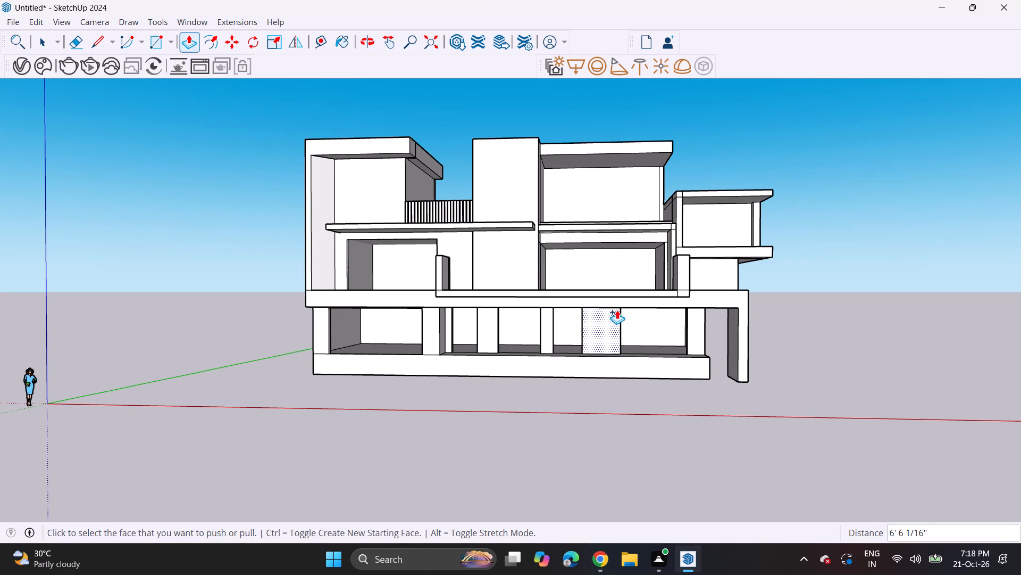
pyautogui.scroll(1, 680, 281)
pyautogui.moveTo(680, 281); pyautogui.dragTo(675, 325, button='middle')
pyautogui.scroll(10, 668, 286)
pyautogui.click(682, 306)
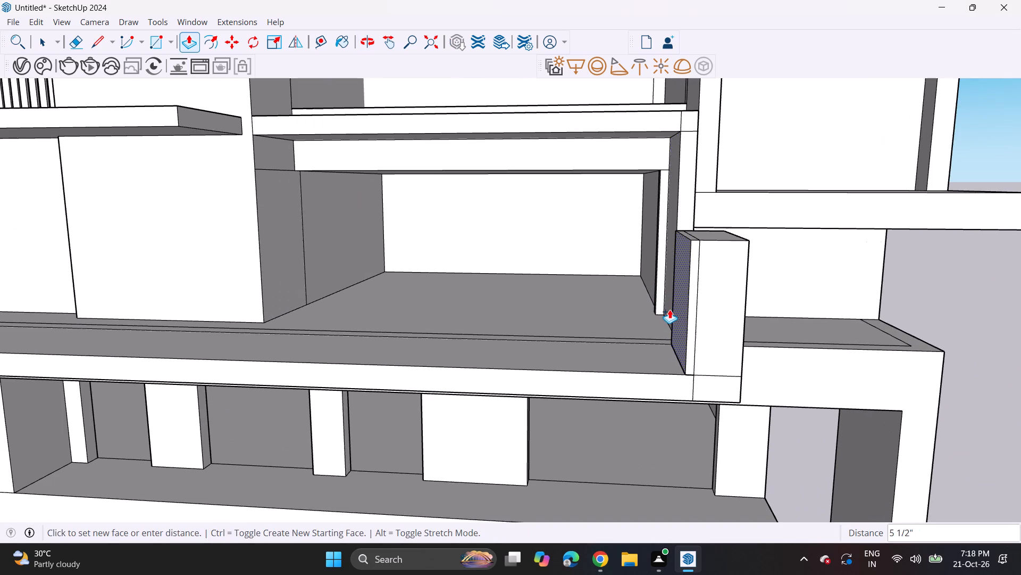
pyautogui.click(670, 310)
# Push the second post's outer side face in about 9 3/8" and push the slab end below it by the same distance.
pyautogui.moveTo(727, 324); pyautogui.dragTo(621, 330, button='middle')
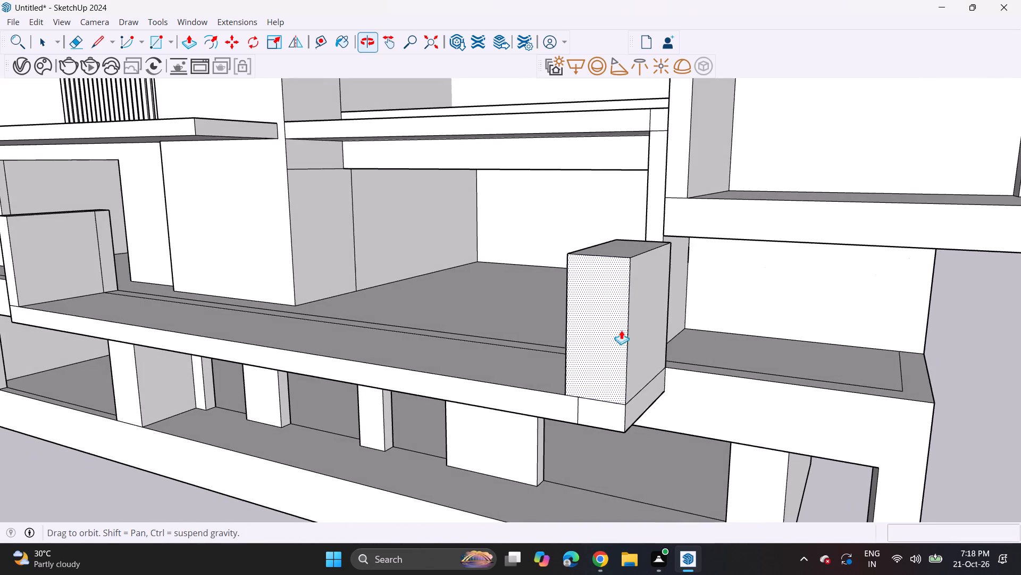
pyautogui.moveTo(621, 330); pyautogui.dragTo(624, 331, button='middle')
pyautogui.click(641, 359)
pyautogui.click(626, 352)
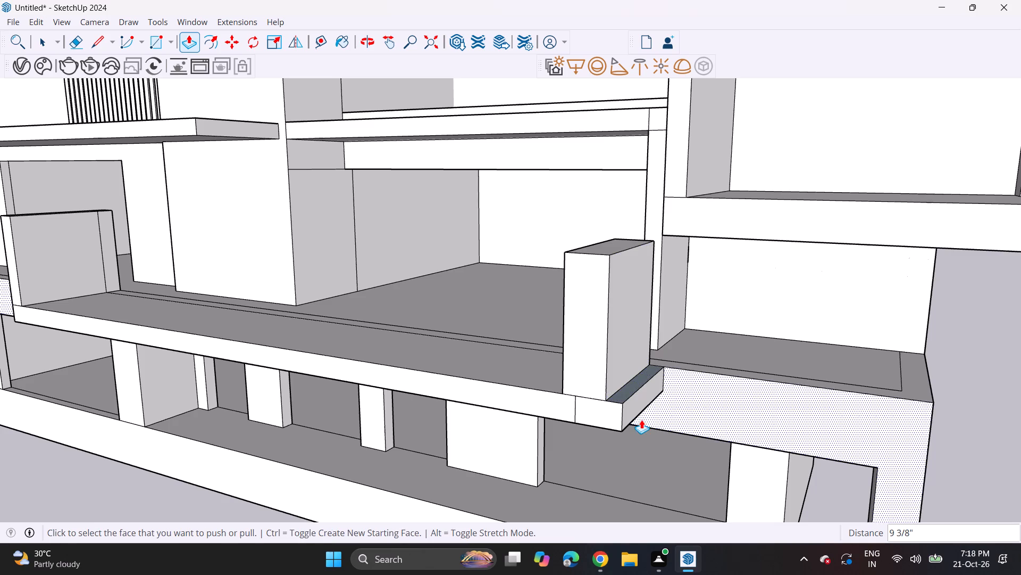
pyautogui.doubleClick(641, 406)
# Erase the seam lines on the front face where the second post meets the projecting slab.
pyautogui.scroll(-2, 505, 411)
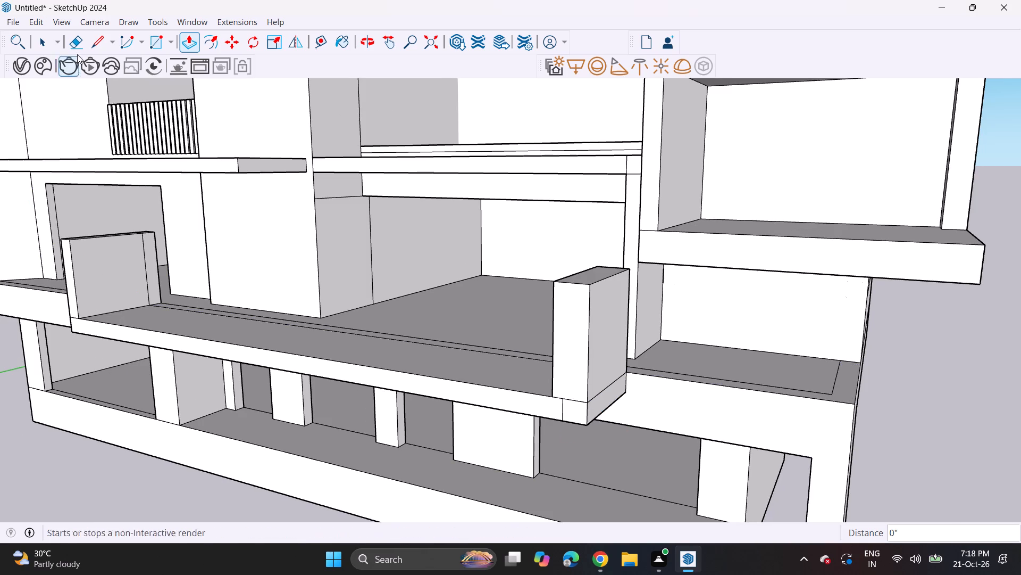
pyautogui.moveTo(76, 34); pyautogui.dragTo(86, 47)
pyautogui.scroll(4, 555, 381)
pyautogui.click(565, 406)
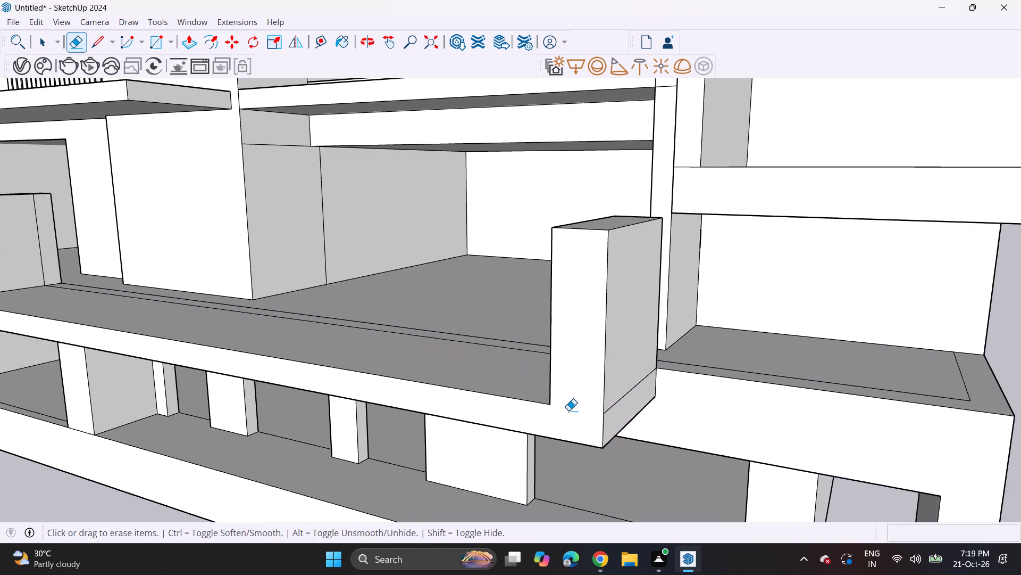
# Erase the seam line on the front face where the first post meets the projecting slab.
pyautogui.scroll(-3, 273, 364)
pyautogui.scroll(-6, 221, 349)
pyautogui.moveTo(94, 356); pyautogui.dragTo(185, 365, button='middle')
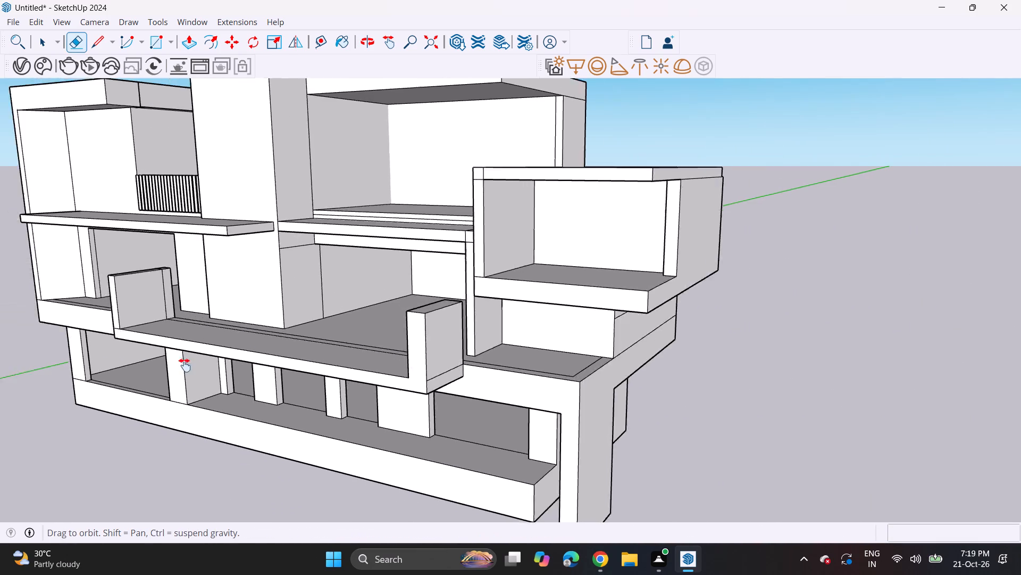
pyautogui.moveTo(185, 365); pyautogui.dragTo(234, 365, button='middle')
pyautogui.scroll(18, 254, 314)
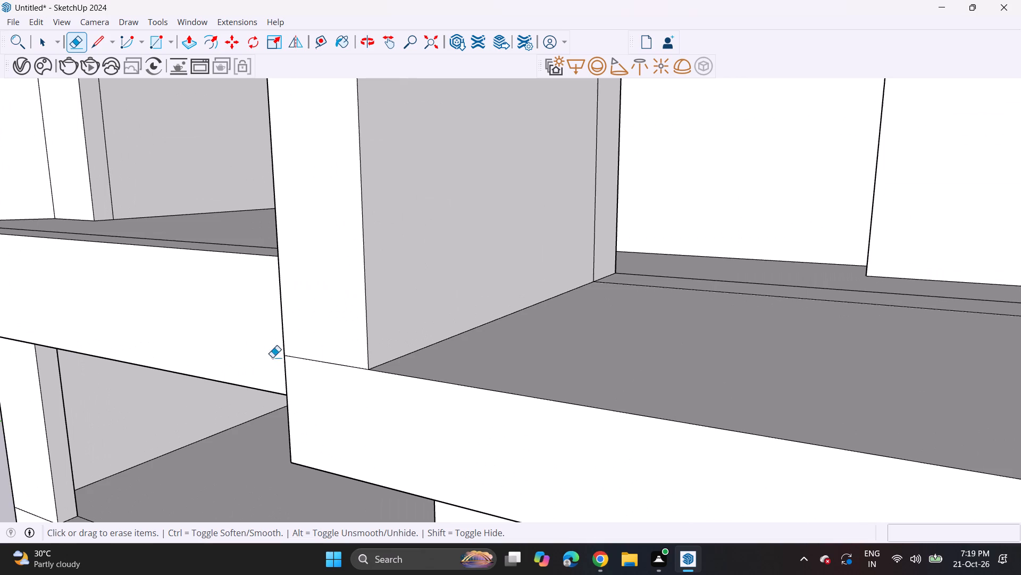
pyautogui.moveTo(307, 349); pyautogui.dragTo(308, 373)
# Erase the vertical seam on the first post's inner face and the seam between the projecting slab and the floor slab.
pyautogui.scroll(-17, 305, 374)
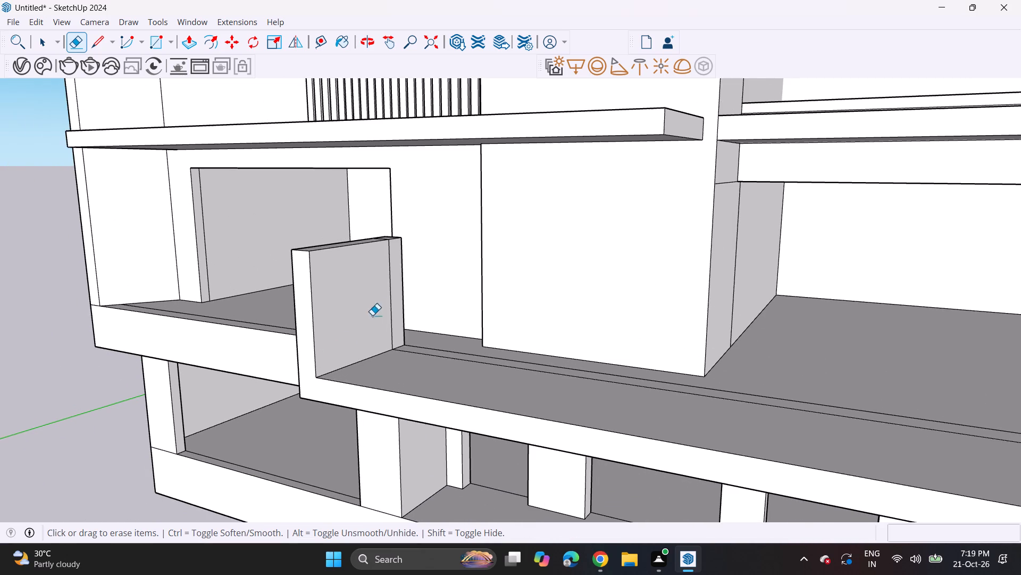
pyautogui.moveTo(395, 296); pyautogui.dragTo(388, 308)
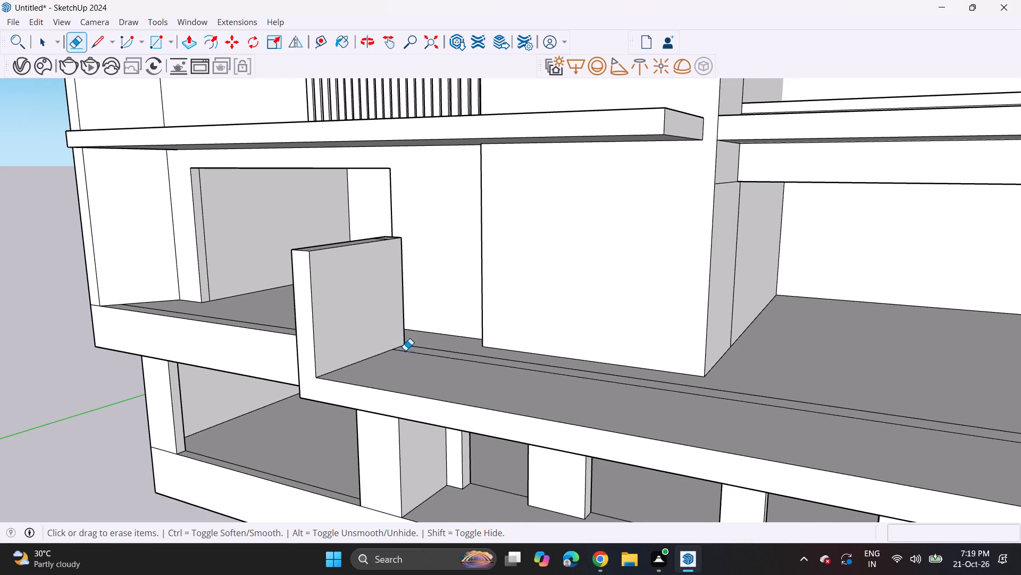
pyautogui.click(405, 350)
# Examine the projecting slab with its two end posts from several angles and within the whole front elevation.
pyautogui.scroll(-4, 392, 367)
pyautogui.keyDown('shift'); pyautogui.moveTo(394, 362); pyautogui.dragTo(214, 323, button='middle'); pyautogui.keyUp('shift')
pyautogui.moveTo(215, 337); pyautogui.dragTo(436, 354, button='middle')
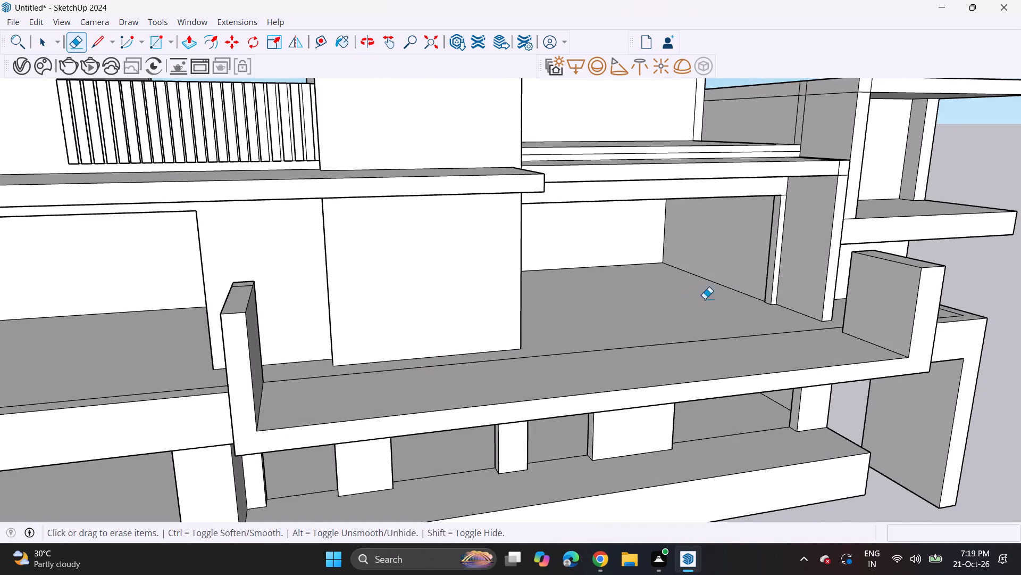
pyautogui.moveTo(811, 327); pyautogui.dragTo(685, 253, button='middle')
pyautogui.scroll(-4, 673, 254)
pyautogui.keyDown('shift'); pyautogui.moveTo(659, 289); pyautogui.dragTo(691, 382, button='middle'); pyautogui.keyUp('shift')
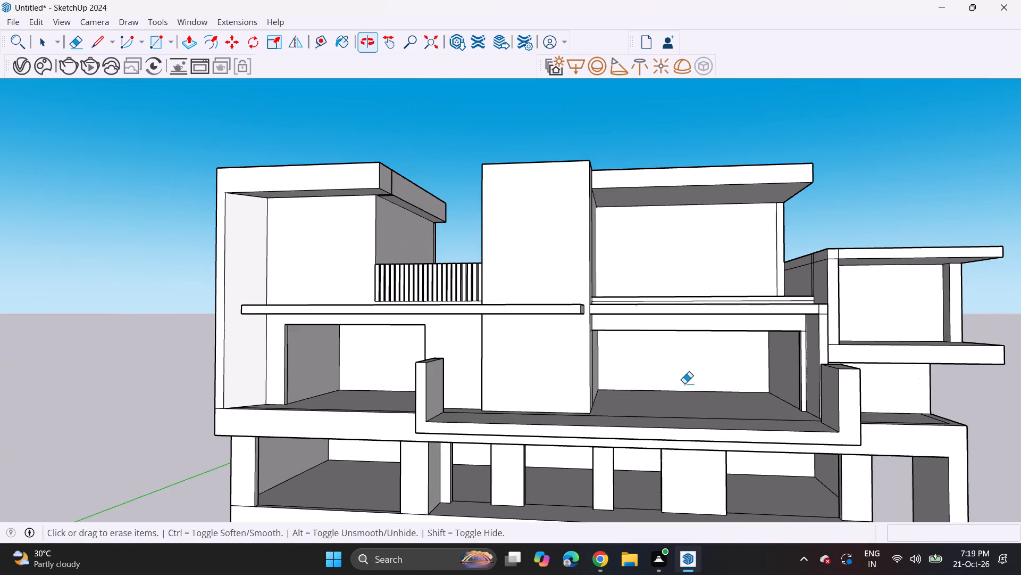
pyautogui.moveTo(683, 383); pyautogui.dragTo(685, 354, button='middle')
pyautogui.scroll(-4, 687, 349)
pyautogui.moveTo(667, 364); pyautogui.dragTo(629, 328, button='middle')
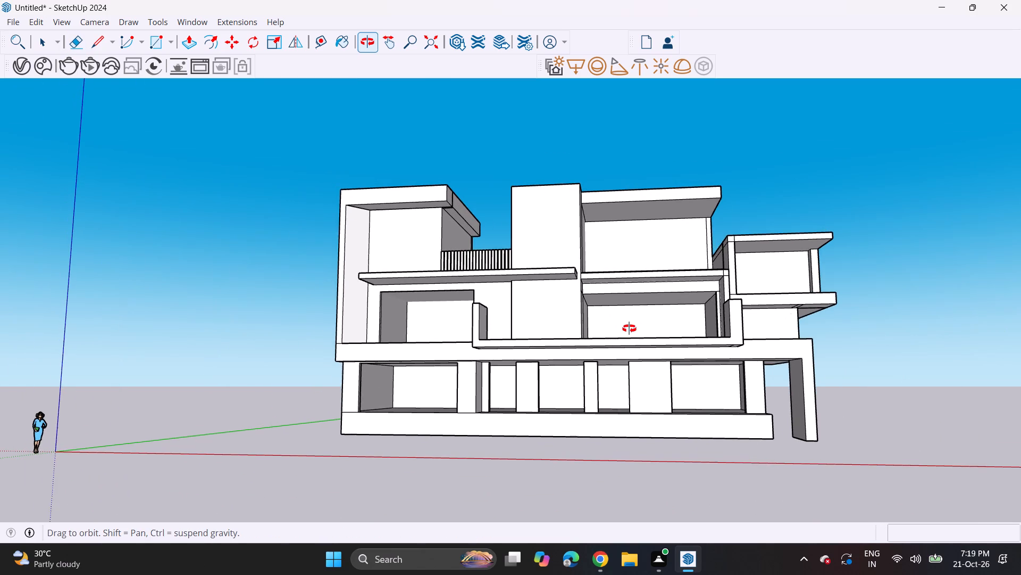
pyautogui.moveTo(629, 328); pyautogui.dragTo(639, 354, button='middle')
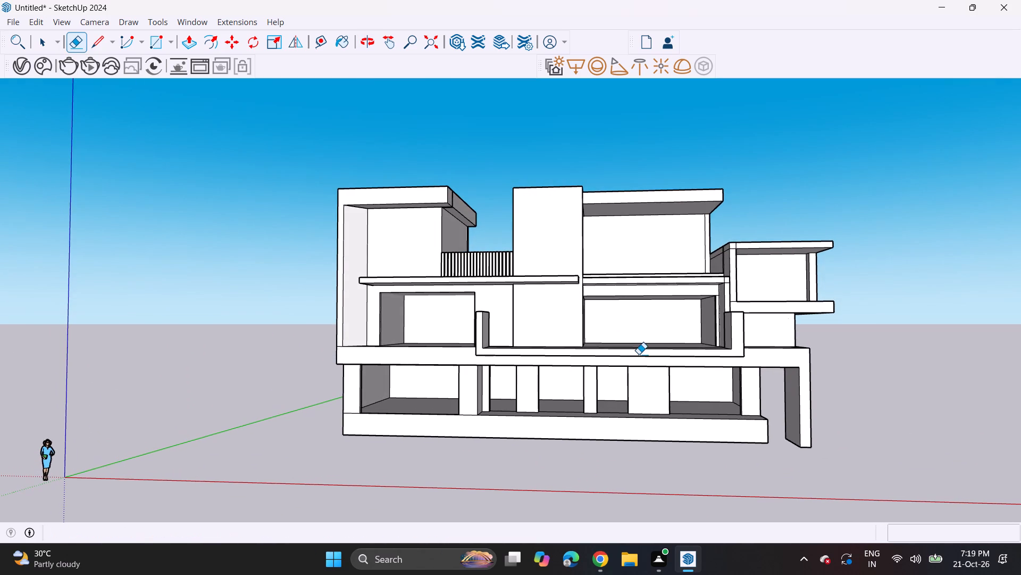
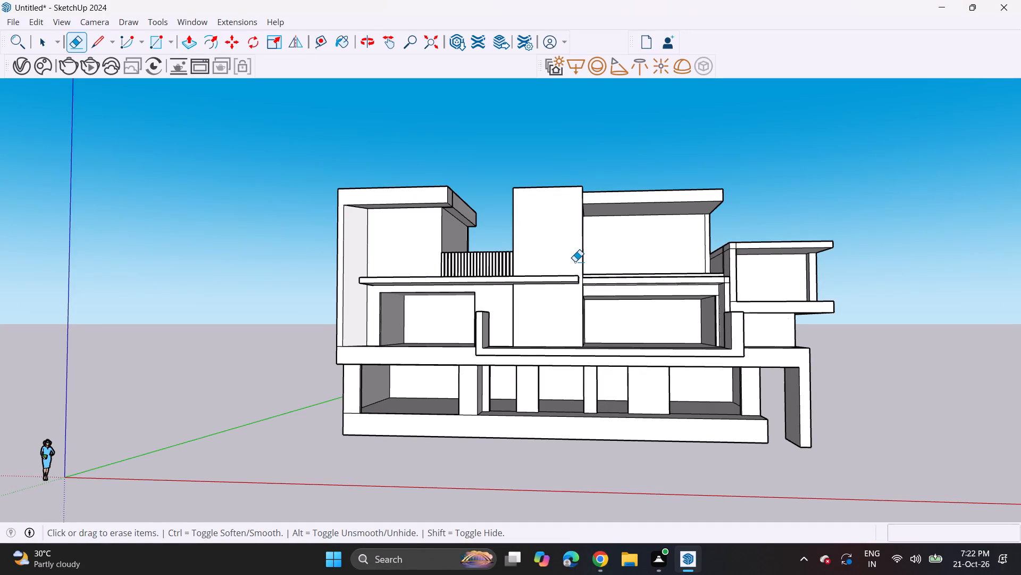
# Show the Default Tray to access the material library beside the villa model.
pyautogui.moveTo(575, 261); pyautogui.dragTo(594, 237, button='middle')
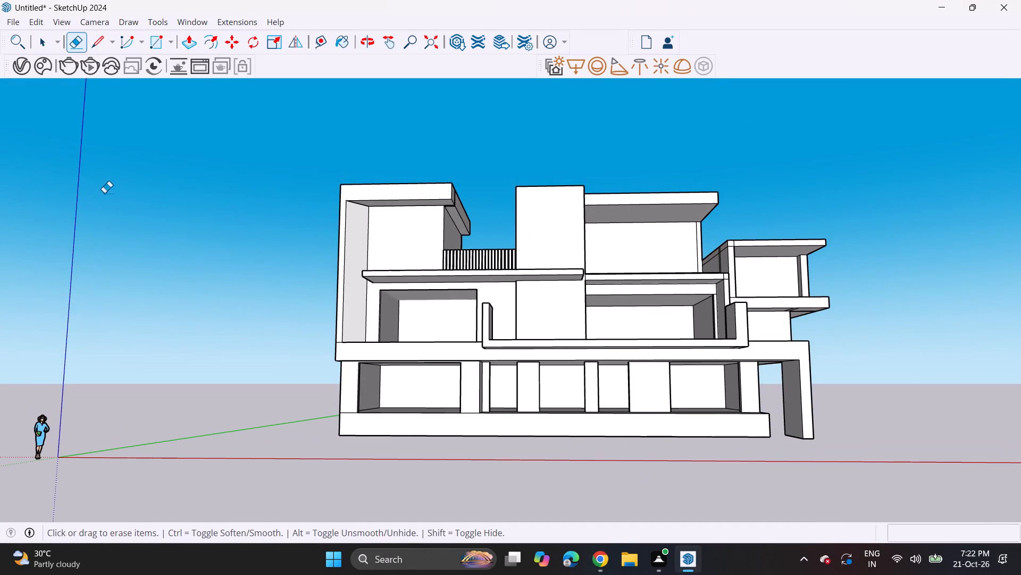
pyautogui.click(187, 20)
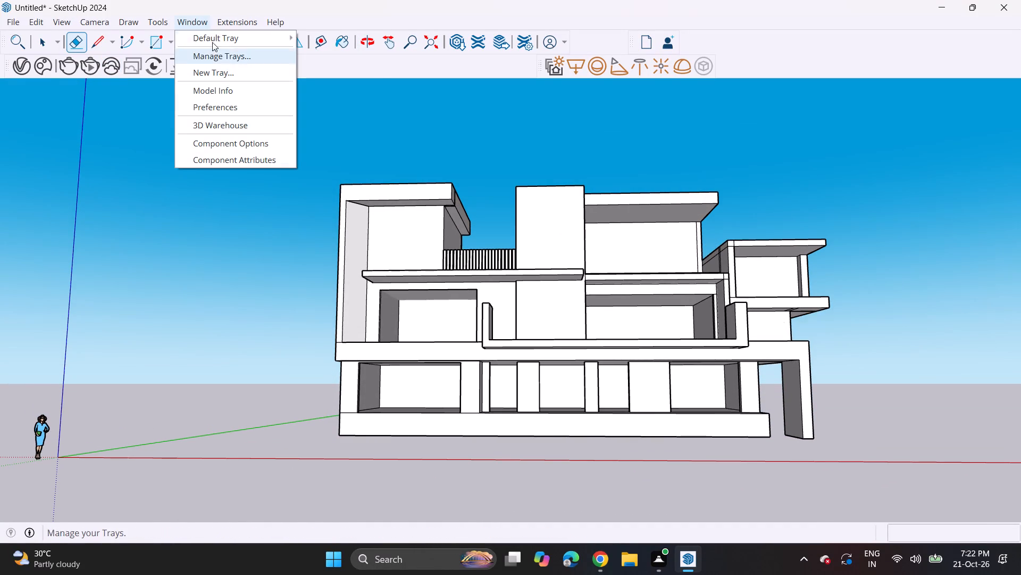
pyautogui.click(215, 32)
pyautogui.click(345, 41)
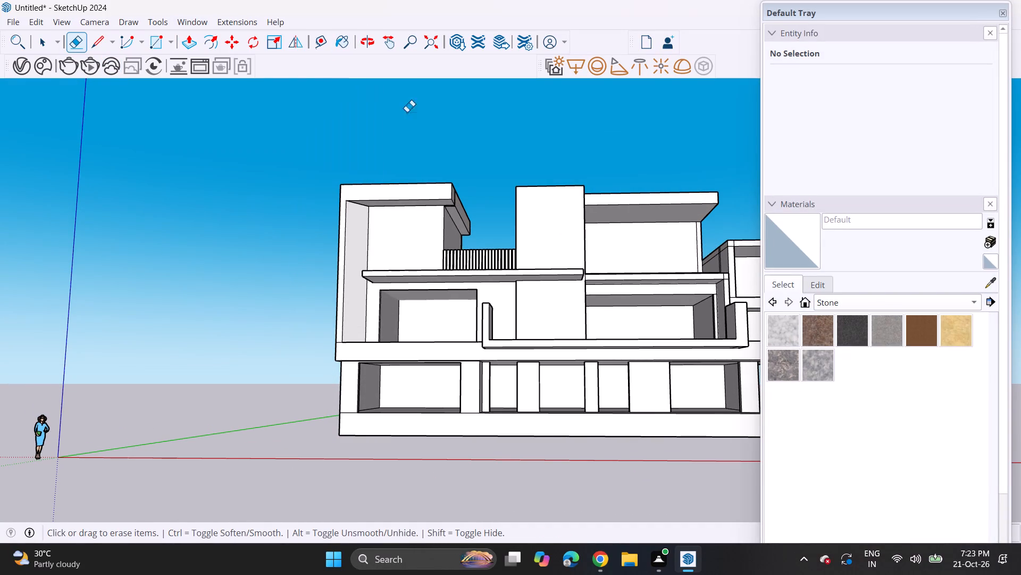
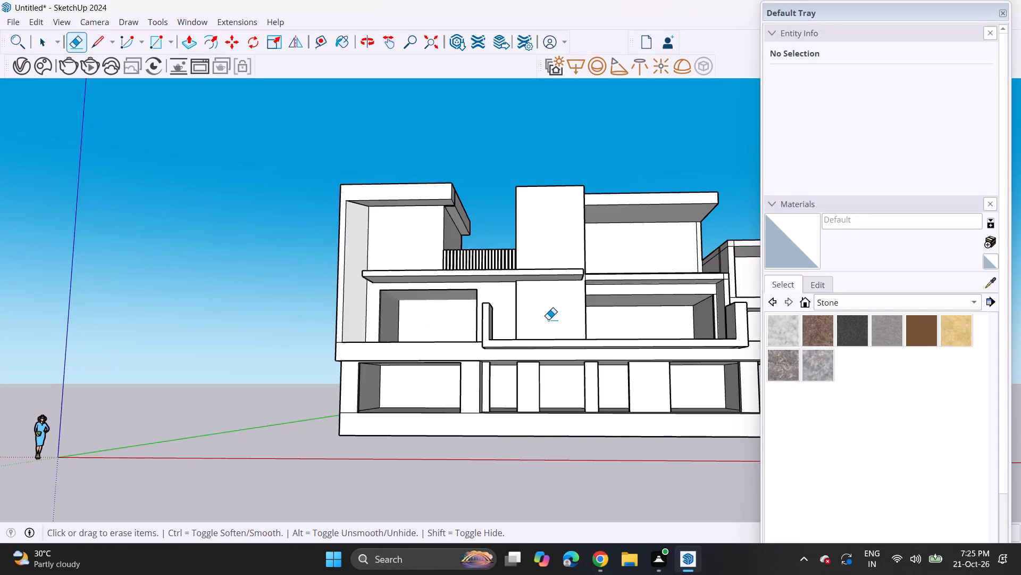
# Paint the back wall, side faces and ceiling of the first-floor left recess with Color M08 from the Colors library.
pyautogui.moveTo(548, 319); pyautogui.dragTo(542, 354, button='middle')
pyautogui.keyDown('shift'); pyautogui.moveTo(548, 349); pyautogui.dragTo(462, 350, button='middle'); pyautogui.keyUp('shift')
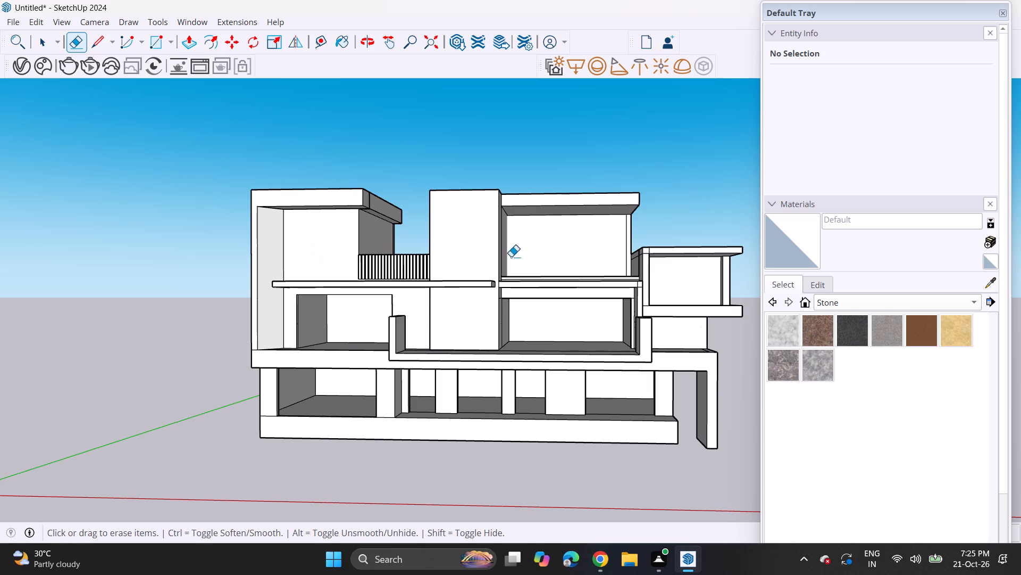
pyautogui.moveTo(504, 278); pyautogui.dragTo(520, 221, button='middle')
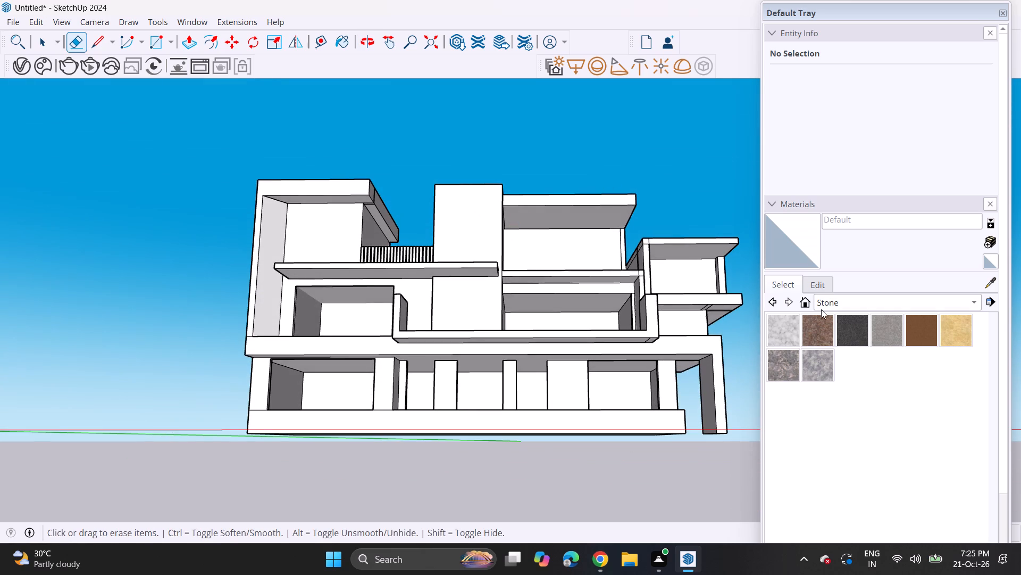
pyautogui.click(869, 306)
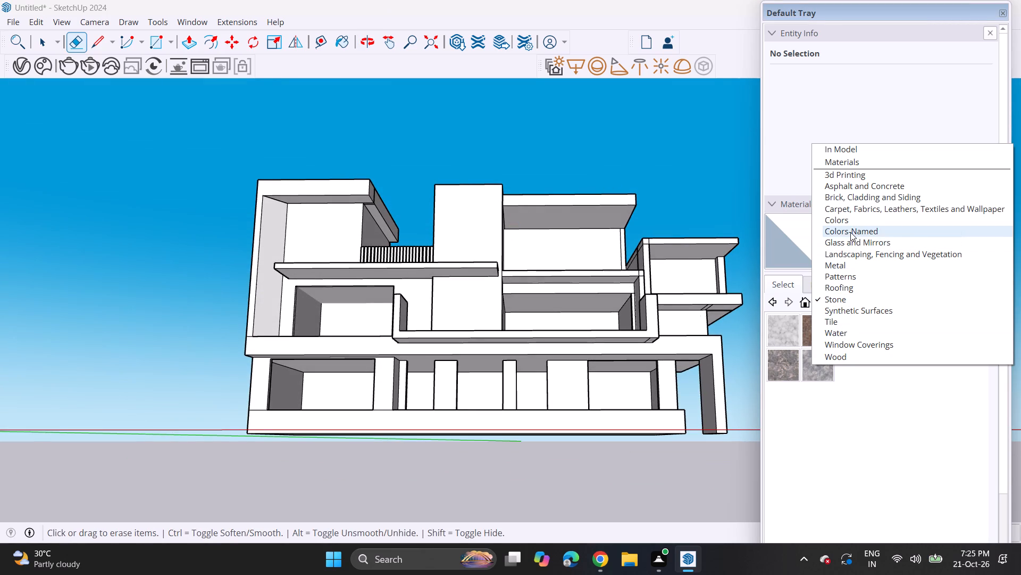
pyautogui.click(849, 224)
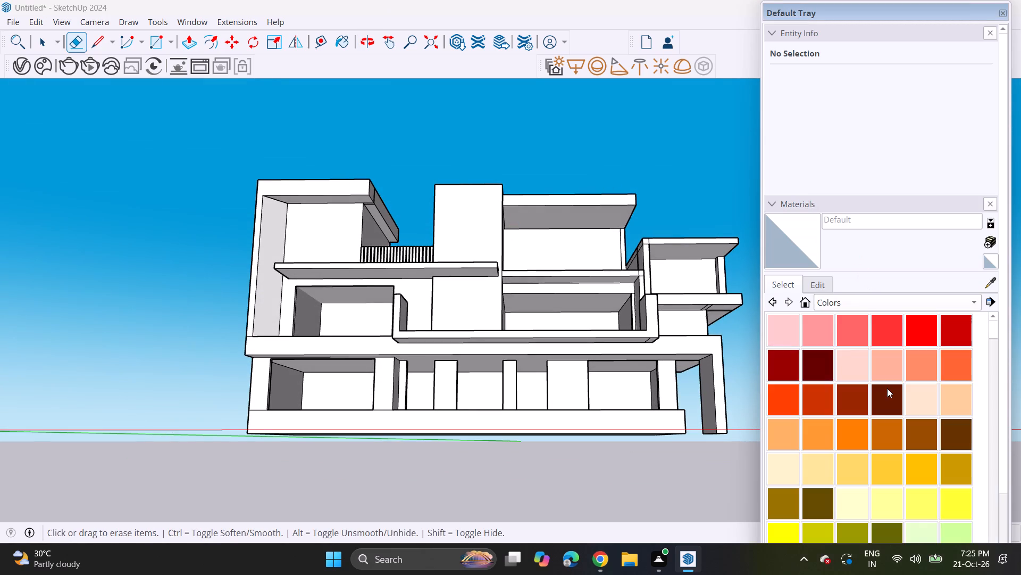
pyautogui.scroll(-18, 883, 398)
pyautogui.click(853, 333)
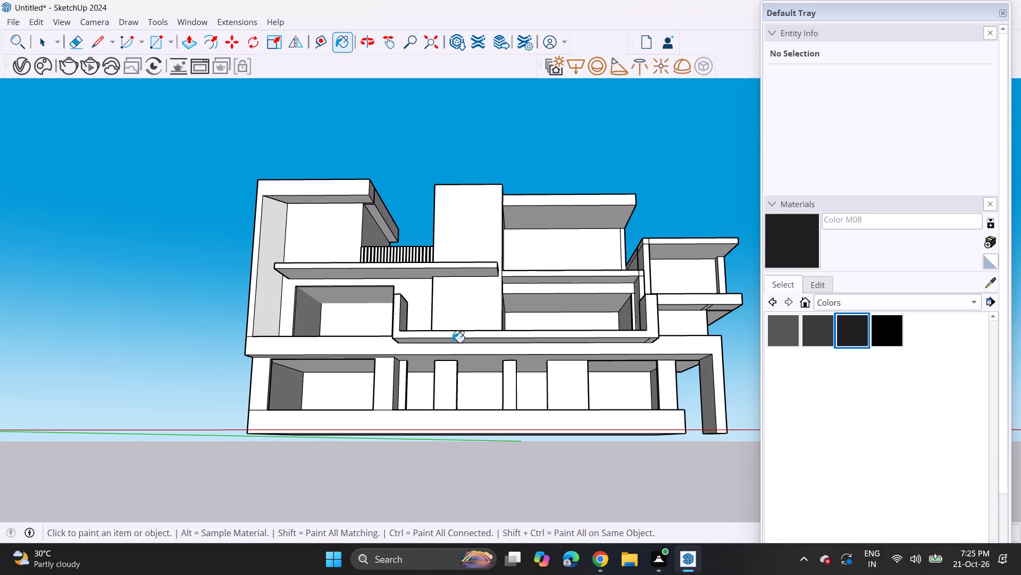
pyautogui.moveTo(448, 334); pyautogui.dragTo(445, 367, button='middle')
pyautogui.click(353, 315)
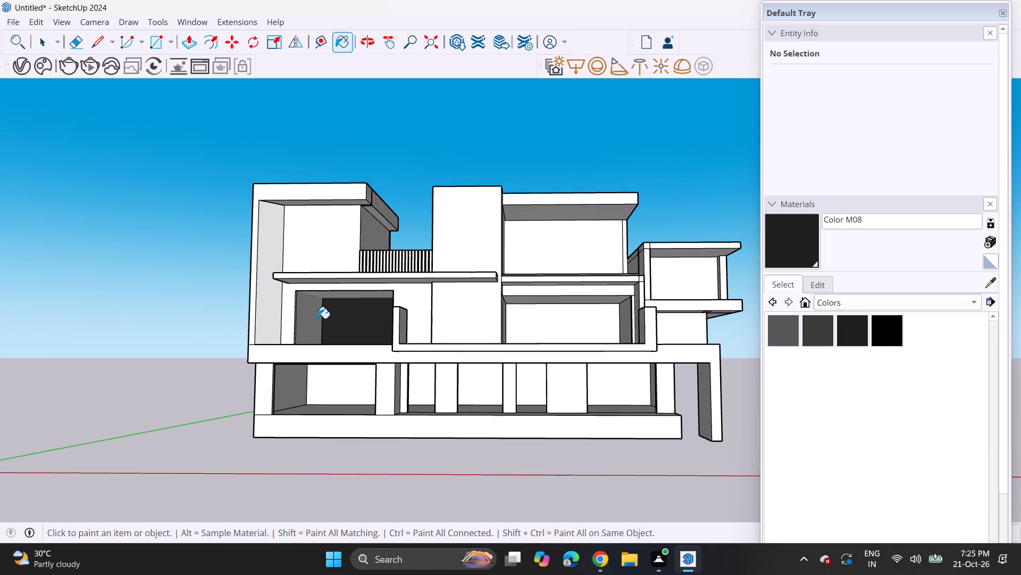
pyautogui.click(317, 318)
pyautogui.click(342, 295)
pyautogui.moveTo(345, 317); pyautogui.dragTo(461, 307, button='middle')
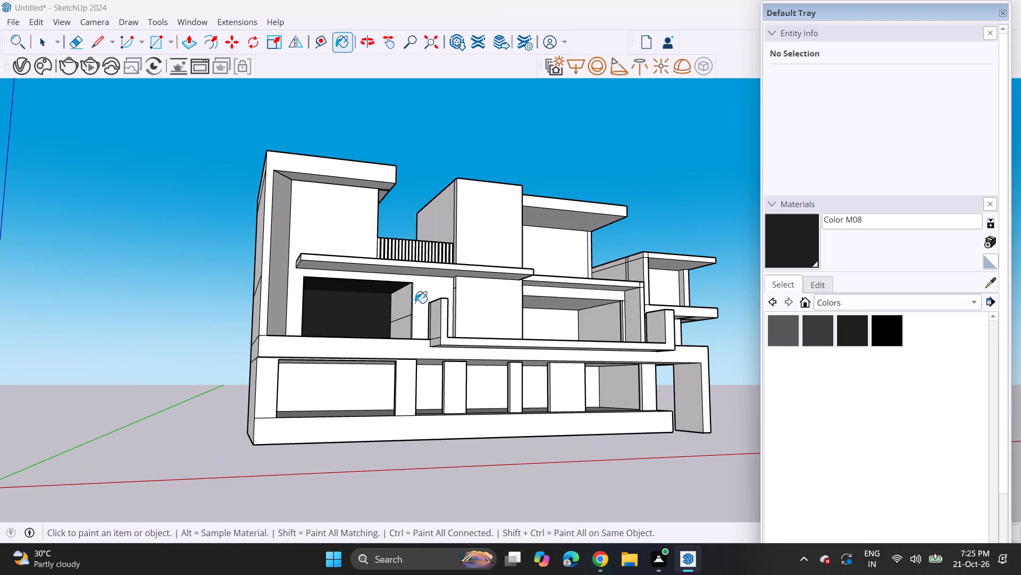
pyautogui.click(408, 304)
pyautogui.click(400, 325)
# Paint the back wall, ceiling and side faces of the first-floor right recess with Color M08.
pyautogui.moveTo(572, 276); pyautogui.dragTo(499, 281, button='middle')
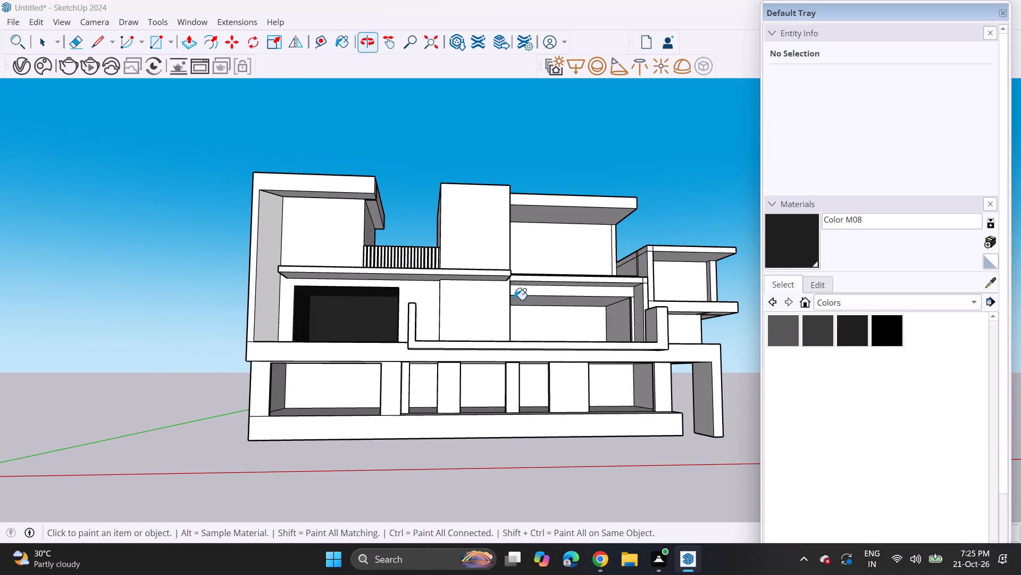
pyautogui.click(542, 317)
pyautogui.click(547, 301)
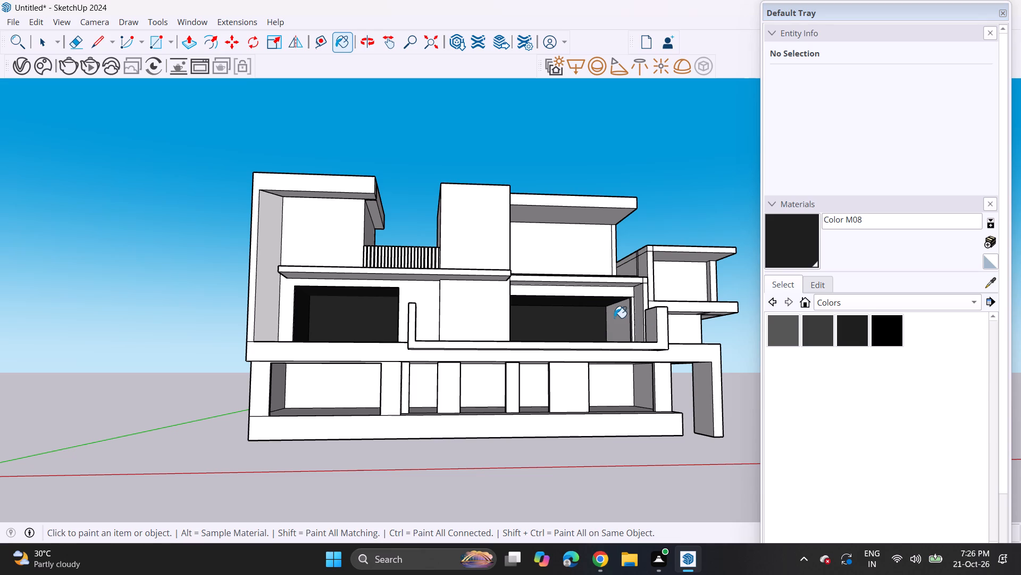
pyautogui.click(615, 318)
pyautogui.moveTo(616, 323); pyautogui.dragTo(465, 330, button='middle')
pyautogui.click(512, 321)
# Paint the ground-floor recess behind the columns with Color M08, covering its back wall, side walls, ceiling and floor.
pyautogui.moveTo(506, 338); pyautogui.dragTo(547, 333, button='middle')
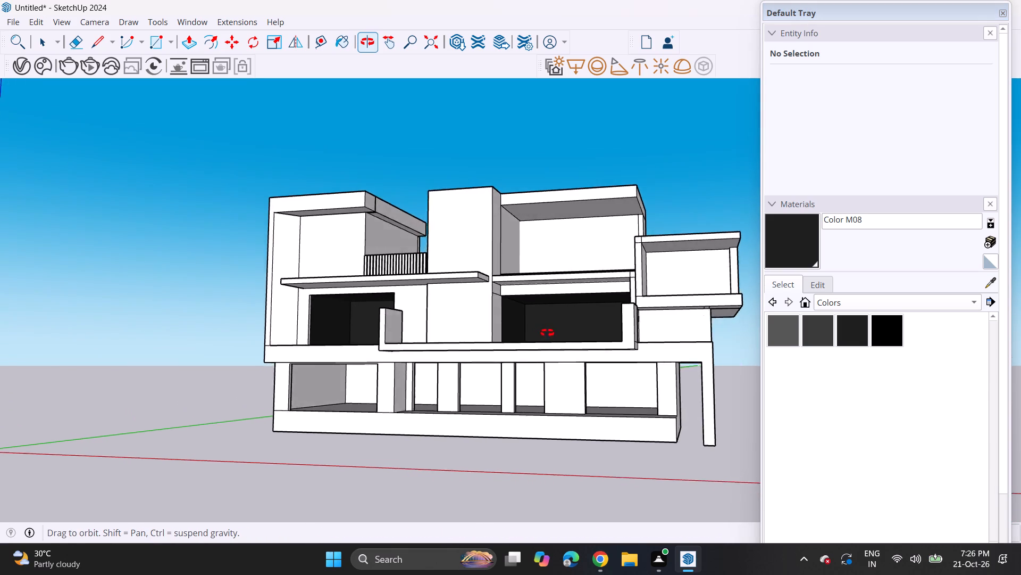
pyautogui.moveTo(547, 333); pyautogui.dragTo(621, 322, button='middle')
pyautogui.click(304, 393)
pyautogui.click(352, 390)
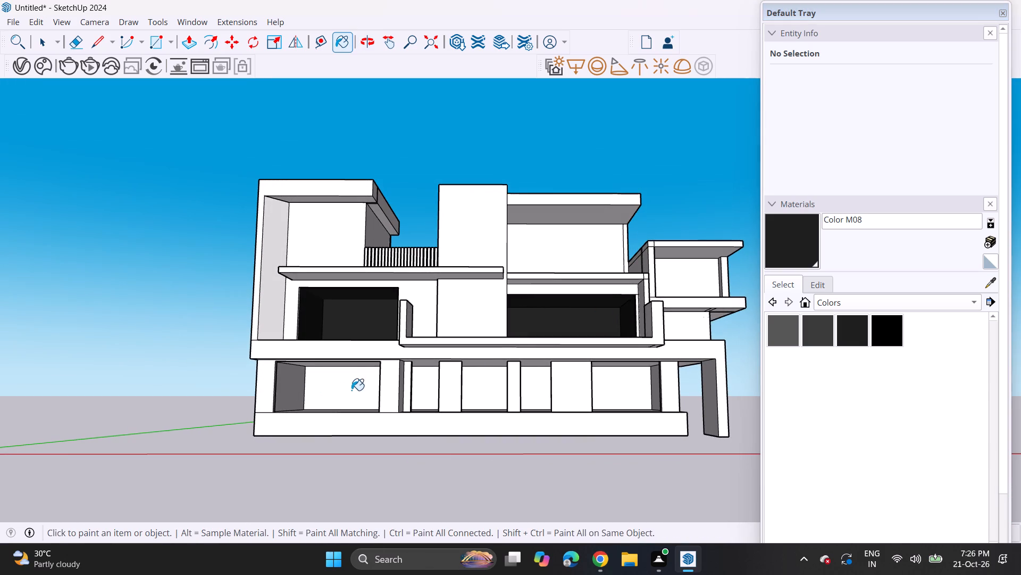
pyautogui.click(297, 388)
pyautogui.click(315, 367)
pyautogui.click(323, 361)
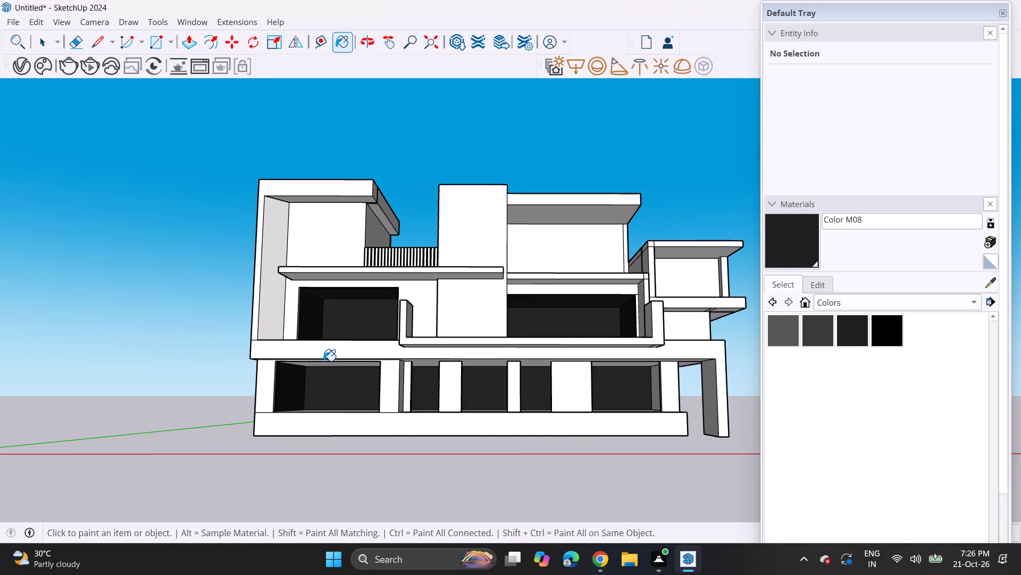
pyautogui.click(327, 364)
pyautogui.click(655, 396)
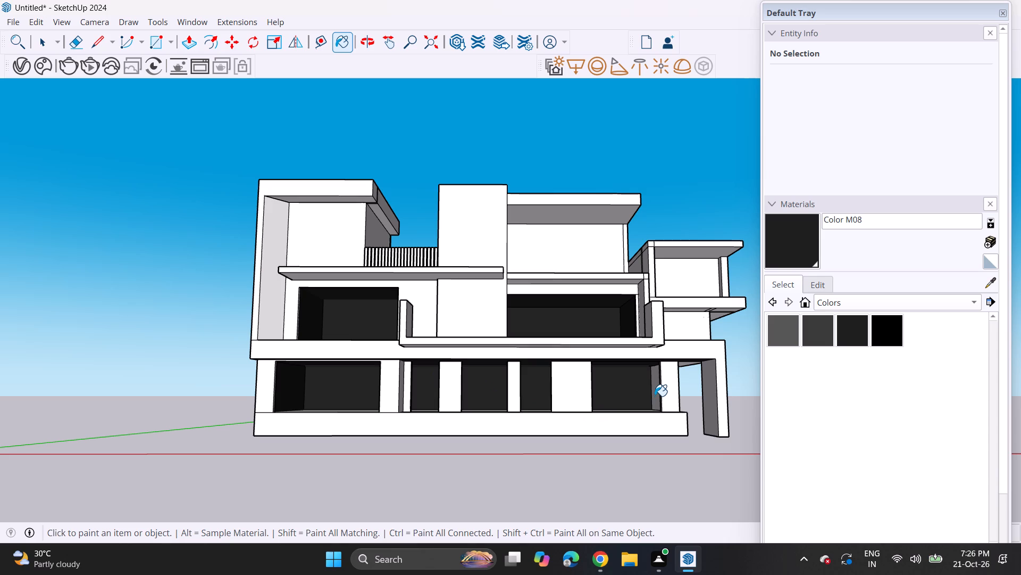
pyautogui.moveTo(606, 403); pyautogui.dragTo(601, 442, button='middle')
pyautogui.click(605, 412)
pyautogui.click(607, 405)
# Push/Pull the front face of the base plinth outward so it projects beyond the ground-floor columns.
pyautogui.moveTo(603, 412); pyautogui.dragTo(639, 363, button='middle')
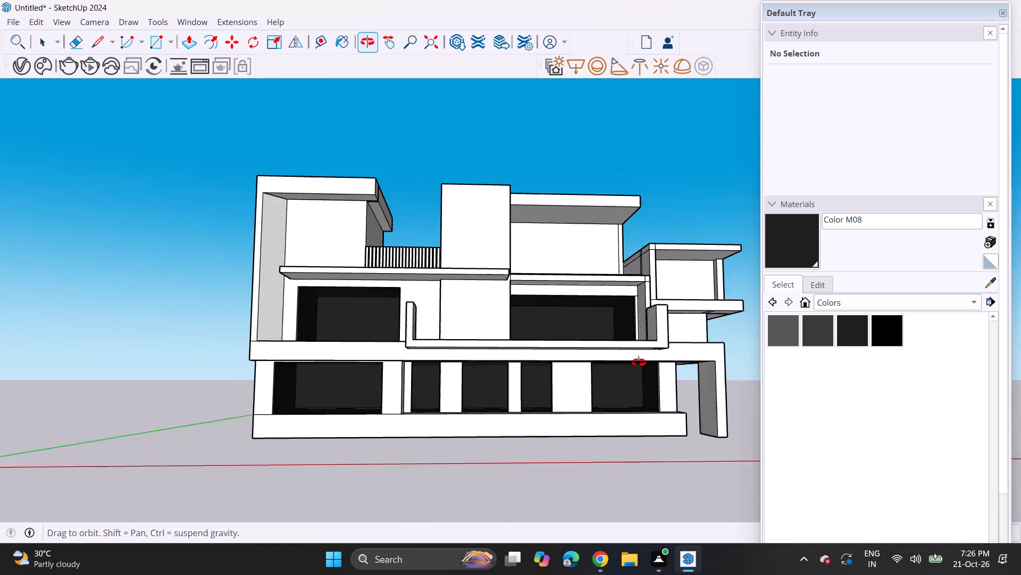
pyautogui.moveTo(639, 363); pyautogui.dragTo(598, 359, button='middle')
pyautogui.scroll(1, 598, 359)
pyautogui.moveTo(635, 381); pyautogui.dragTo(624, 402, button='middle')
pyautogui.moveTo(619, 404); pyautogui.dragTo(710, 460, button='middle')
pyautogui.scroll(2, 602, 437)
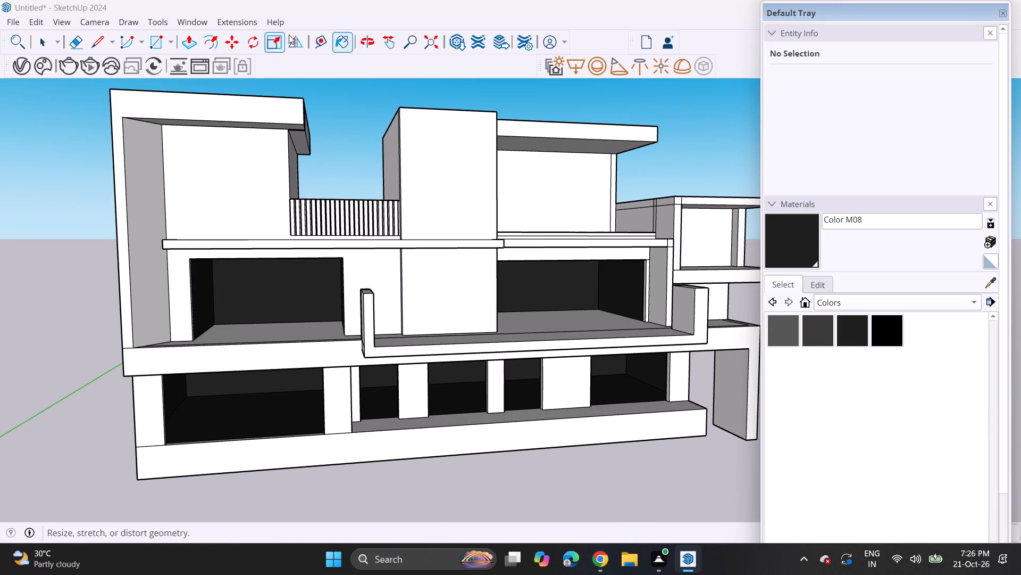
pyautogui.click(182, 39)
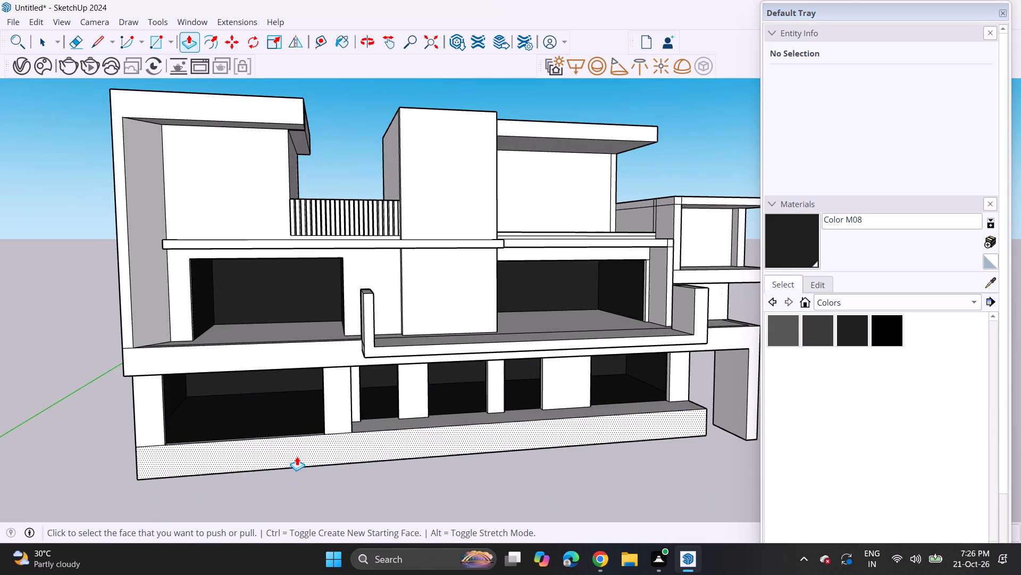
pyautogui.click(297, 456)
pyautogui.click(292, 469)
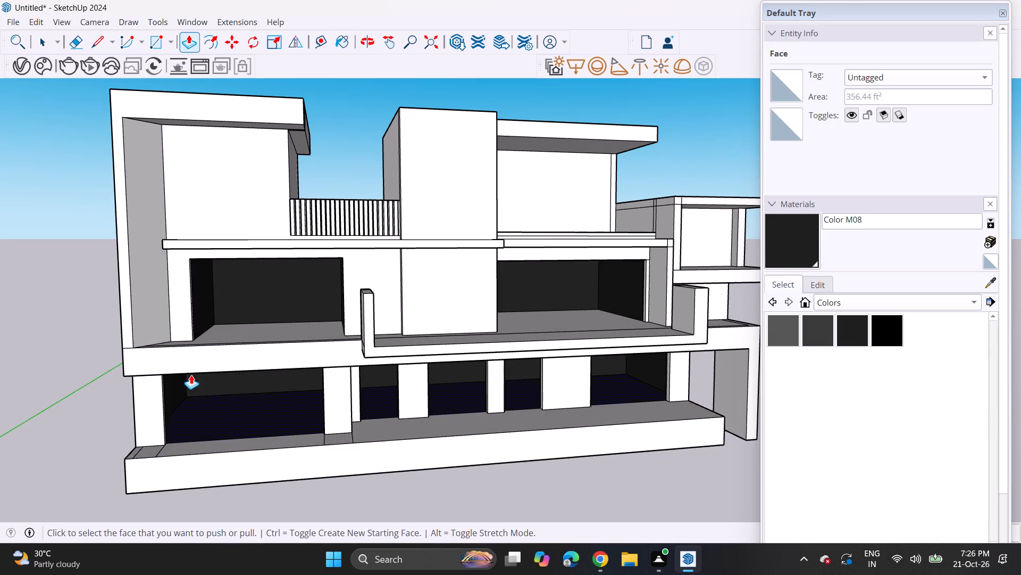
# Erase the leftover edge lines across the extended plinth's top surface in front of the left-hand columns.
pyautogui.click(81, 40)
pyautogui.moveTo(157, 491); pyautogui.dragTo(141, 528, button='middle')
pyautogui.scroll(4, 200, 432)
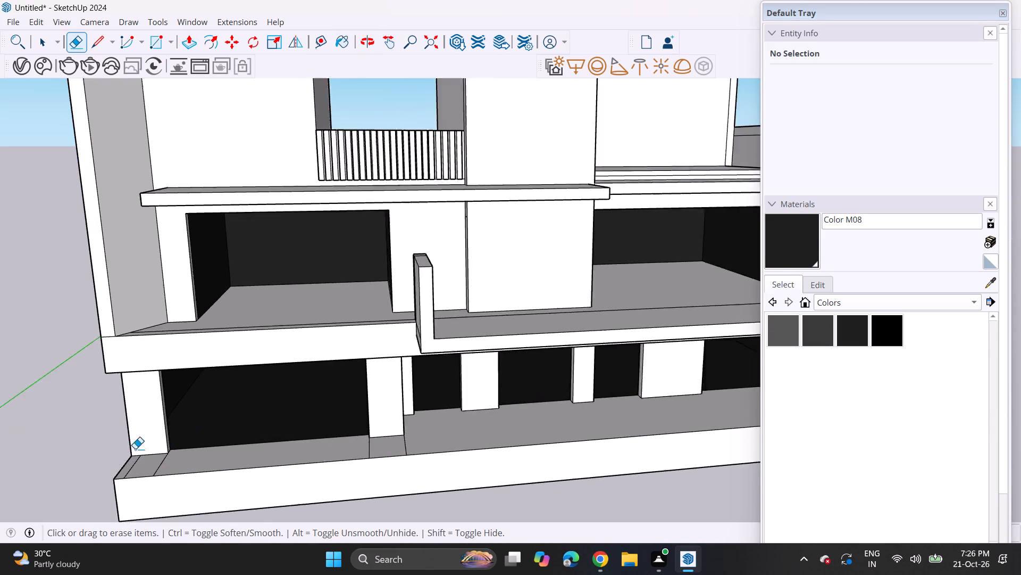
pyautogui.scroll(3, 110, 464)
pyautogui.click(128, 477)
pyautogui.moveTo(163, 475); pyautogui.dragTo(197, 469)
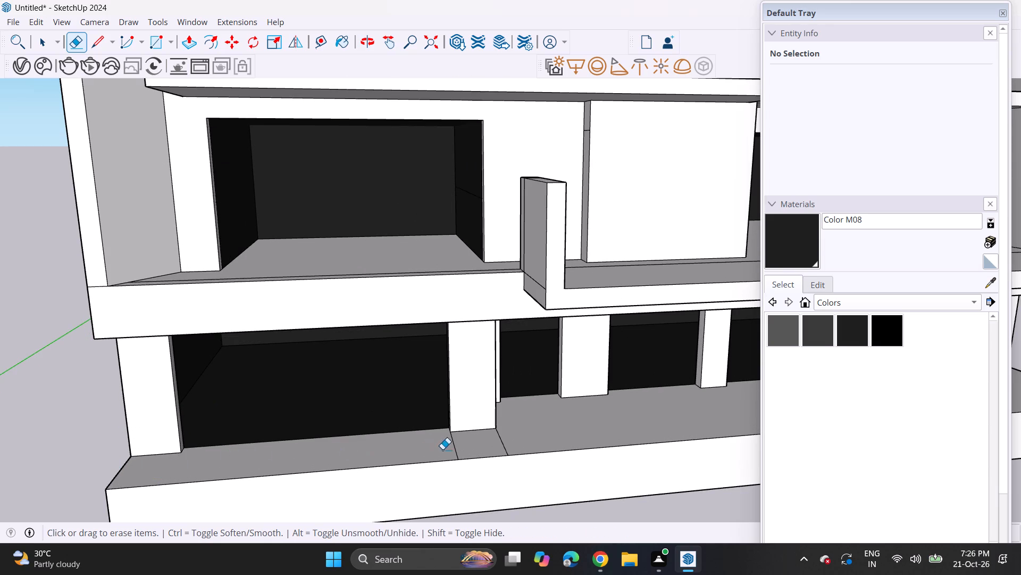
pyautogui.moveTo(442, 449); pyautogui.dragTo(498, 446)
pyautogui.moveTo(517, 444); pyautogui.dragTo(584, 432)
pyautogui.moveTo(512, 440); pyautogui.dragTo(466, 449)
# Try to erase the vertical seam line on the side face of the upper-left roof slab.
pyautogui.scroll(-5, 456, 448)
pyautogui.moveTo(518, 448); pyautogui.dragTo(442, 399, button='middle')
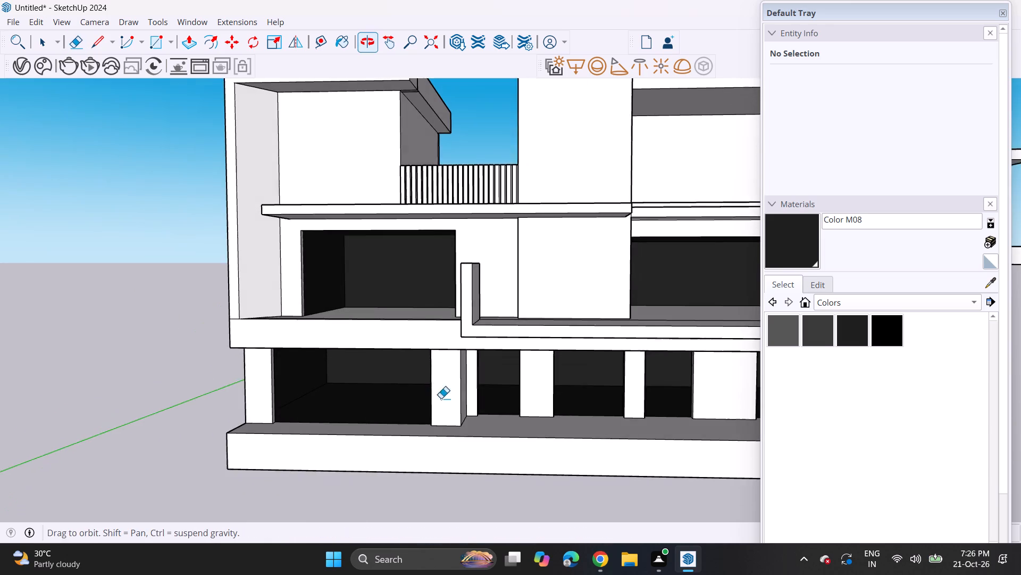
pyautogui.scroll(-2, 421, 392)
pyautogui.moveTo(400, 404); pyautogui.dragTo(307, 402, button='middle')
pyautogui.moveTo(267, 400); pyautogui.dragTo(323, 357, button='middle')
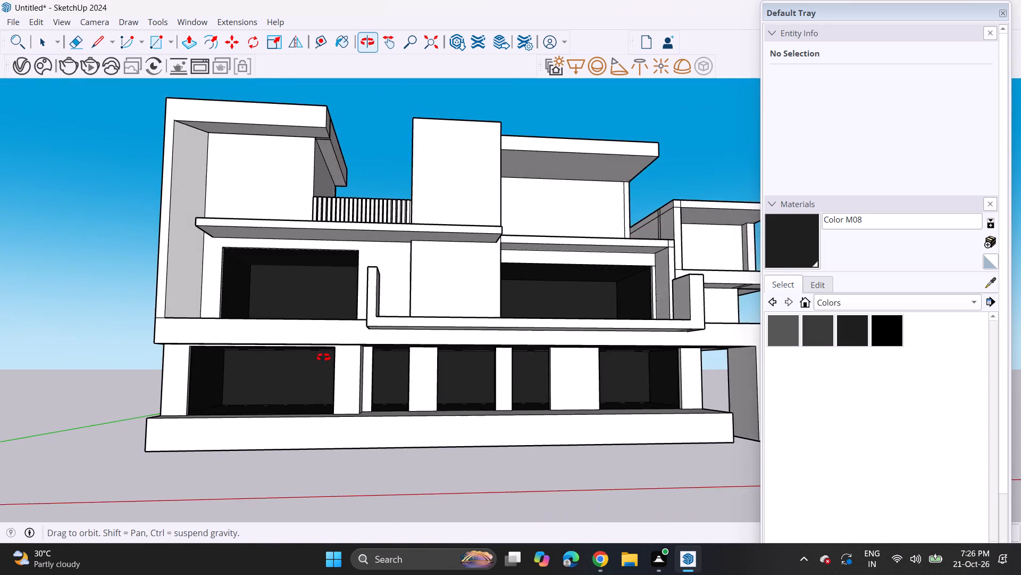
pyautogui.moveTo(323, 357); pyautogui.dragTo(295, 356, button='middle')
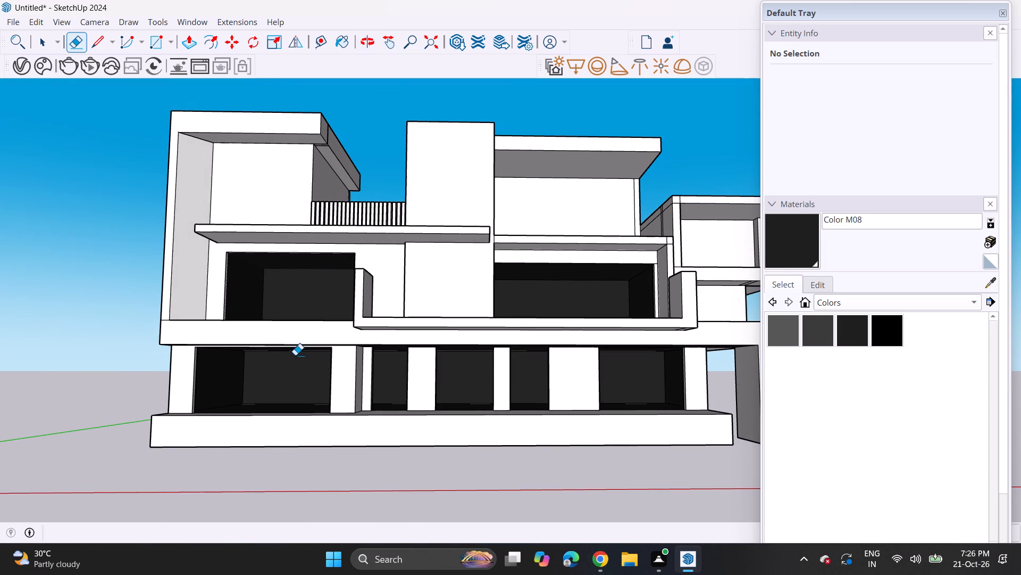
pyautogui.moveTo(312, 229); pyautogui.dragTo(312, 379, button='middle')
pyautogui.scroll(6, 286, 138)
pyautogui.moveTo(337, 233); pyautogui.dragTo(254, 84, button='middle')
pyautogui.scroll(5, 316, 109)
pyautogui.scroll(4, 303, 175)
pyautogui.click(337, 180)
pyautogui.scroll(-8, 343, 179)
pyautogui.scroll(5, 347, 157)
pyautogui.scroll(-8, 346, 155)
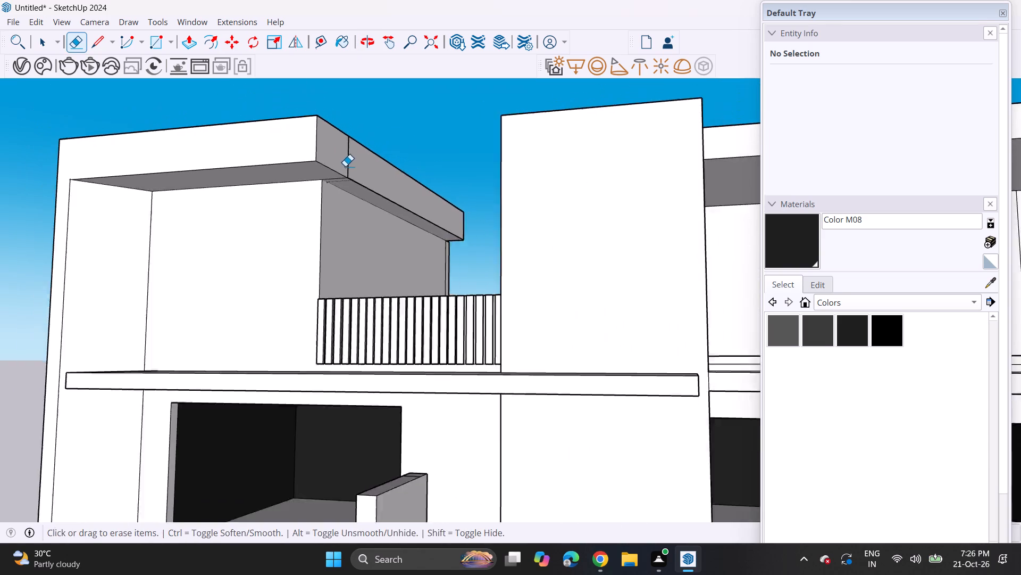
# Draw a small rectangle on the upper-left roof slab's side face, starting at the vertical seam line.
pyautogui.scroll(-7, 345, 166)
pyautogui.moveTo(342, 162); pyautogui.dragTo(342, 185, button='middle')
pyautogui.scroll(11, 342, 155)
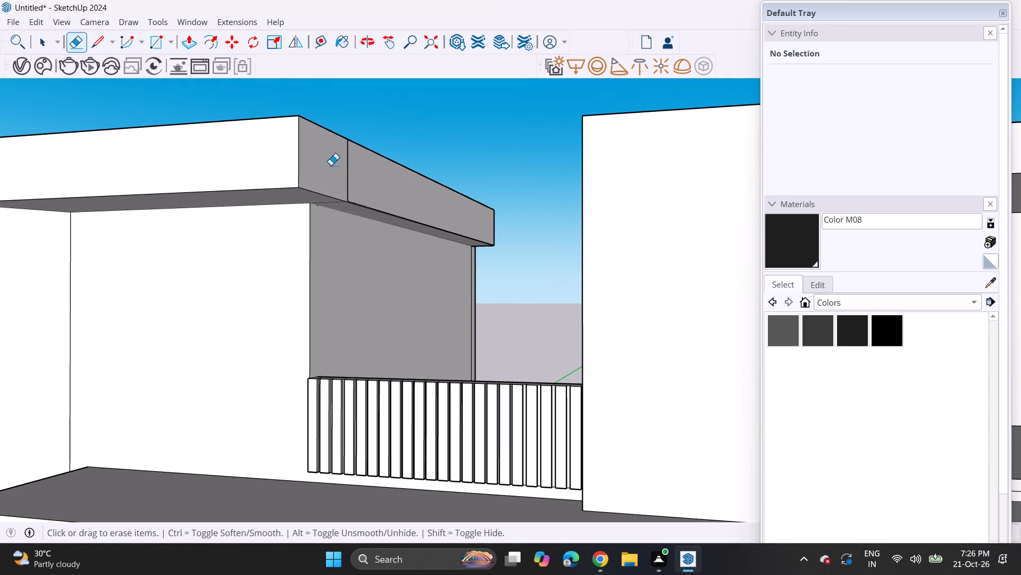
pyautogui.click(163, 39)
pyautogui.moveTo(394, 174); pyautogui.dragTo(360, 199, button='middle')
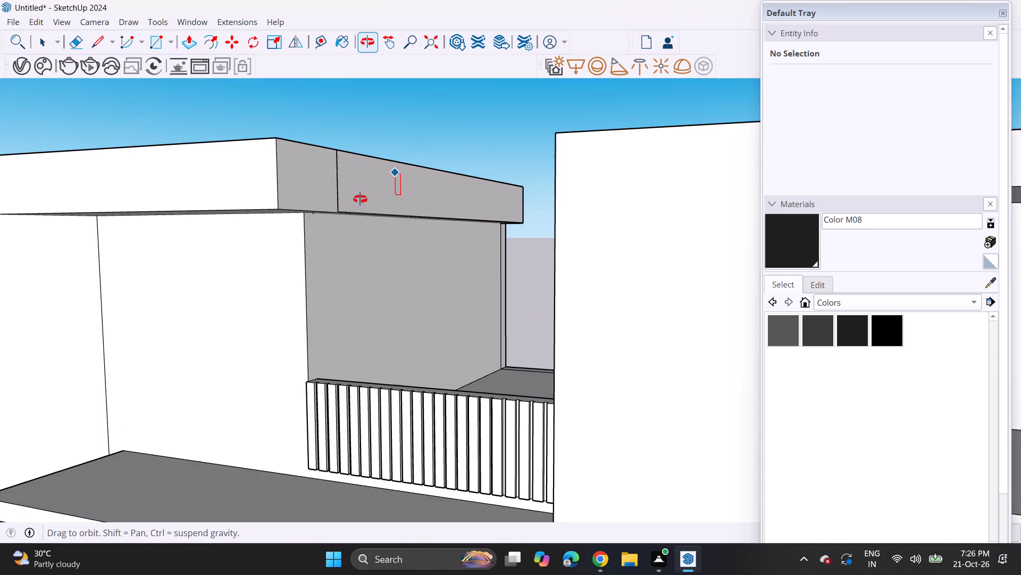
pyautogui.moveTo(360, 199); pyautogui.dragTo(358, 200, button='middle')
pyautogui.scroll(3, 369, 187)
pyautogui.moveTo(369, 187); pyautogui.dragTo(473, 235, button='middle')
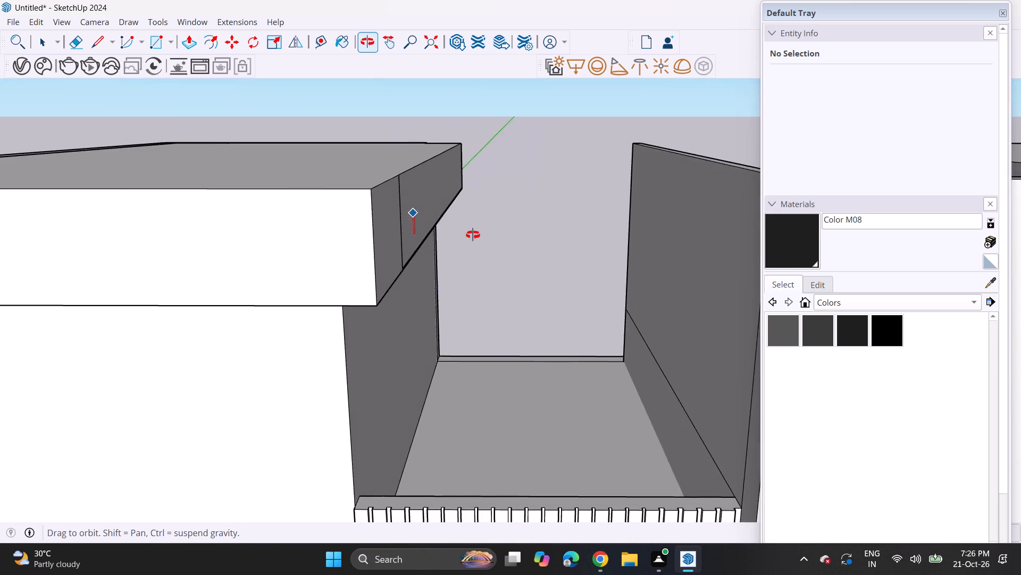
pyautogui.moveTo(473, 235); pyautogui.dragTo(394, 215, button='middle')
pyautogui.scroll(5, 368, 214)
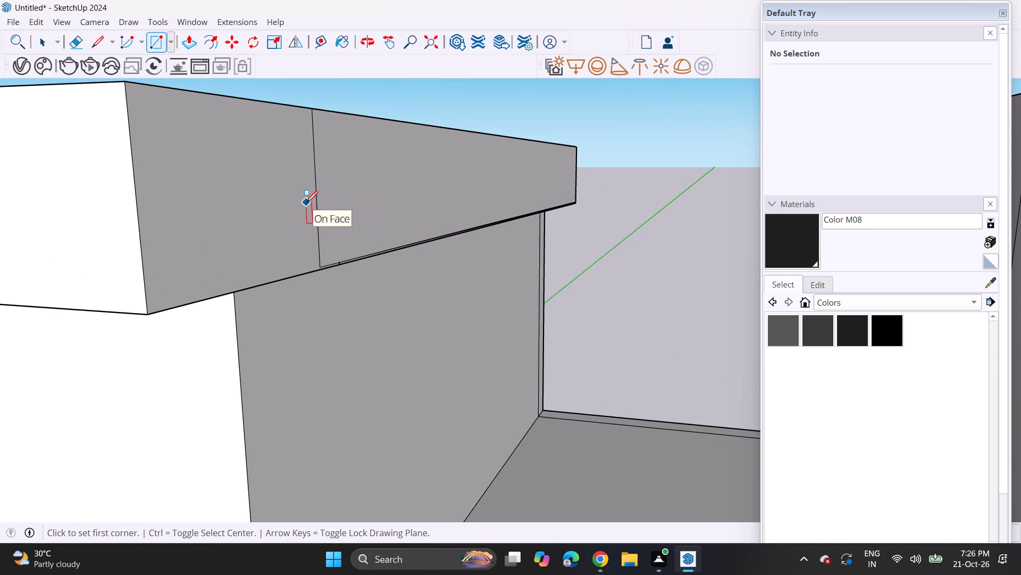
pyautogui.click(315, 192)
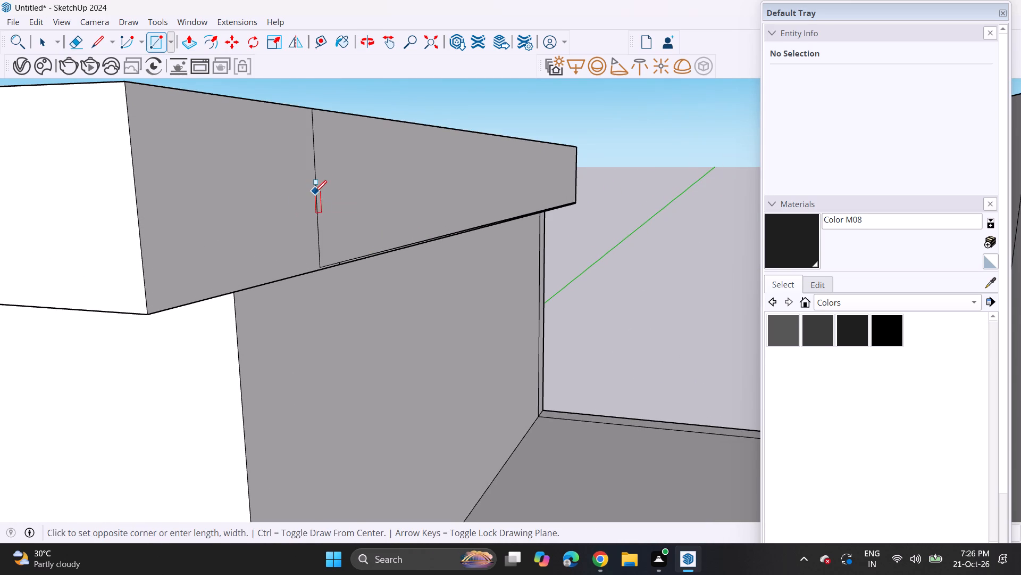
pyautogui.click(341, 214)
# Copy the small rectangle with its edges from its lower corner to a spot farther back along the slab's side face.
pyautogui.scroll(-4, 333, 218)
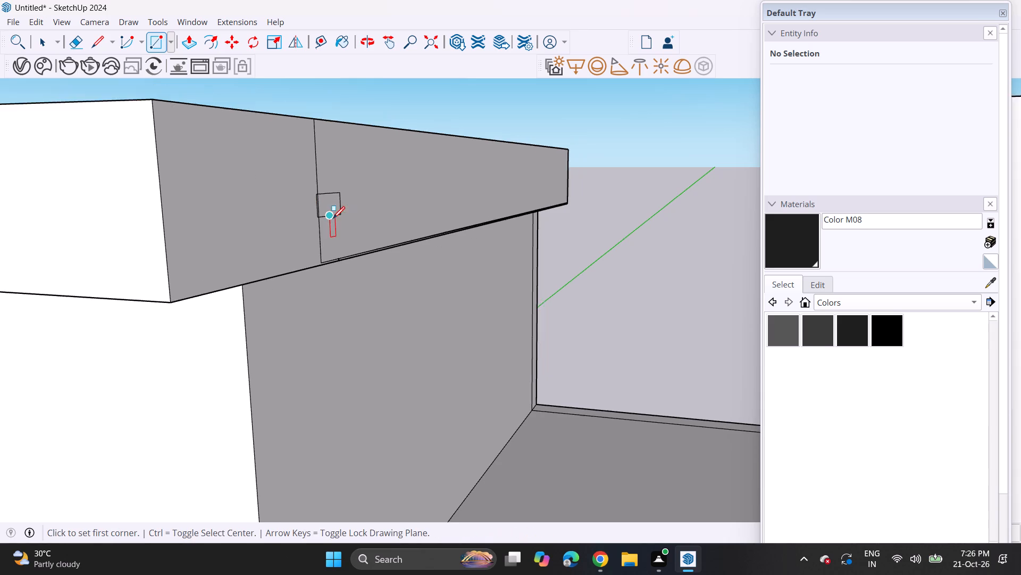
pyautogui.press('space')
pyautogui.doubleClick(332, 210)
pyautogui.scroll(9, 332, 210)
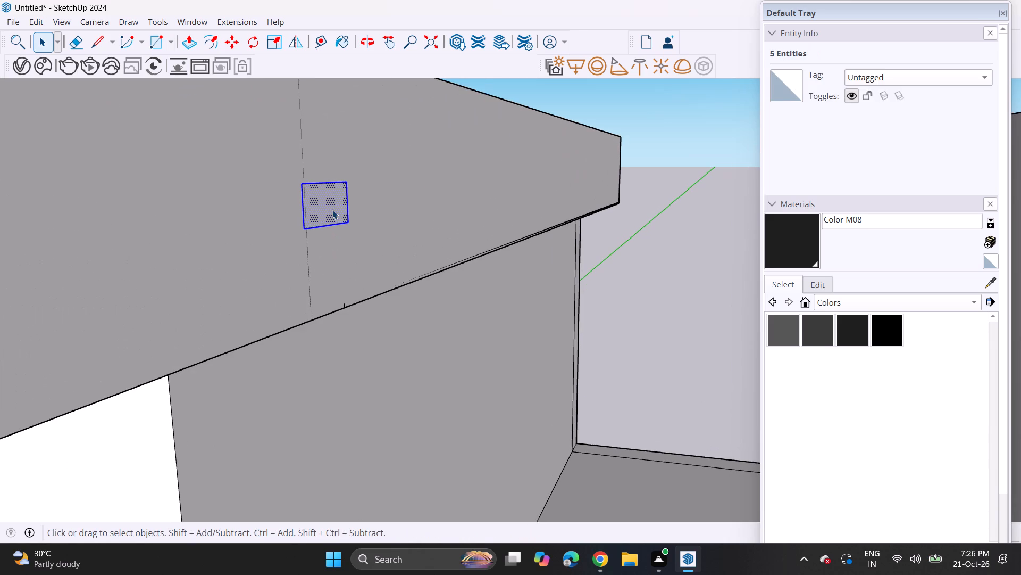
pyautogui.press('m')
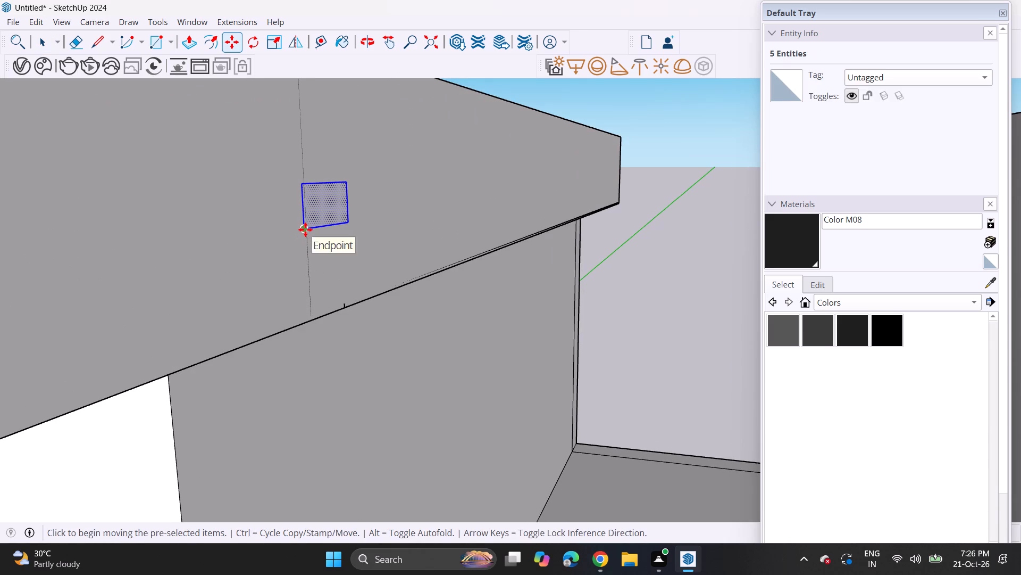
pyautogui.click(305, 229)
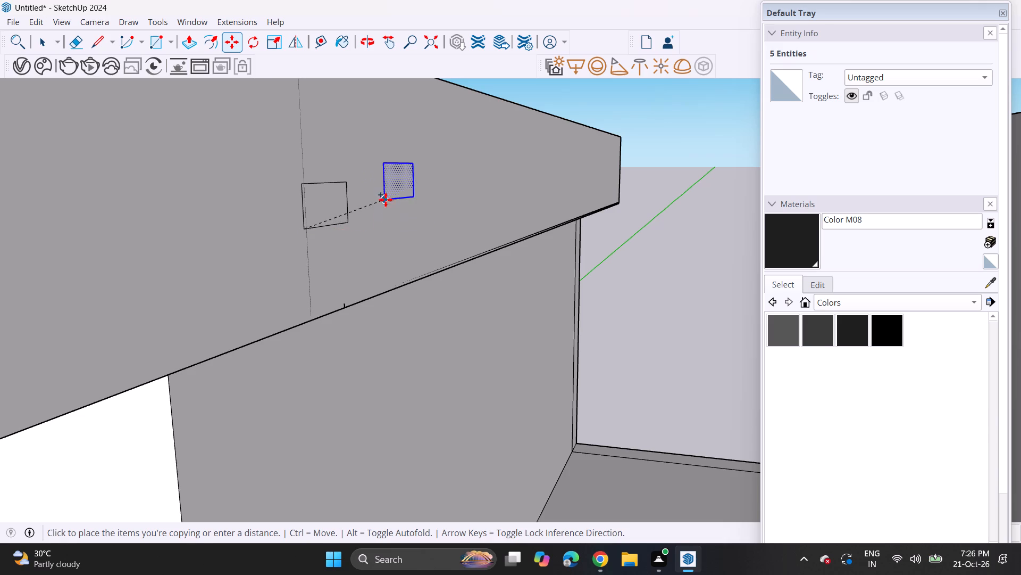
pyautogui.moveTo(383, 217); pyautogui.dragTo(245, 261, button='middle')
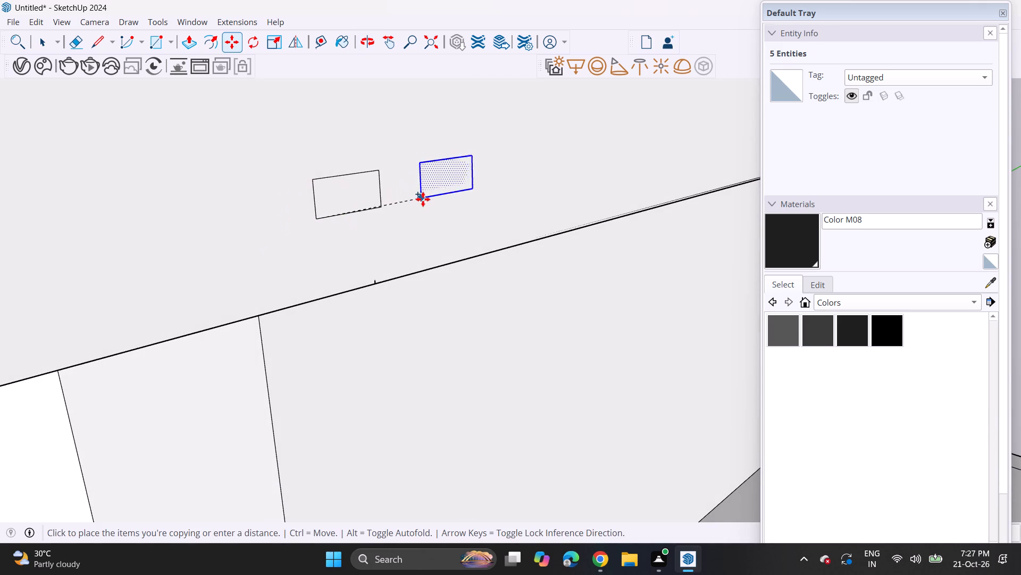
pyautogui.click(425, 199)
pyautogui.moveTo(439, 207); pyautogui.dragTo(640, 177, button='middle')
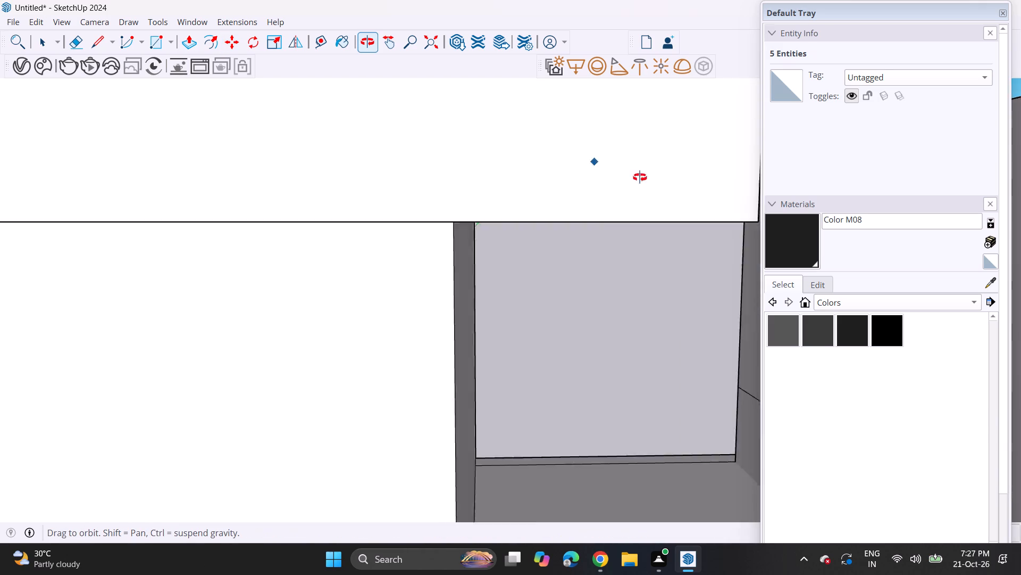
pyautogui.moveTo(640, 177); pyautogui.dragTo(436, 233, button='middle')
pyautogui.scroll(4, 401, 215)
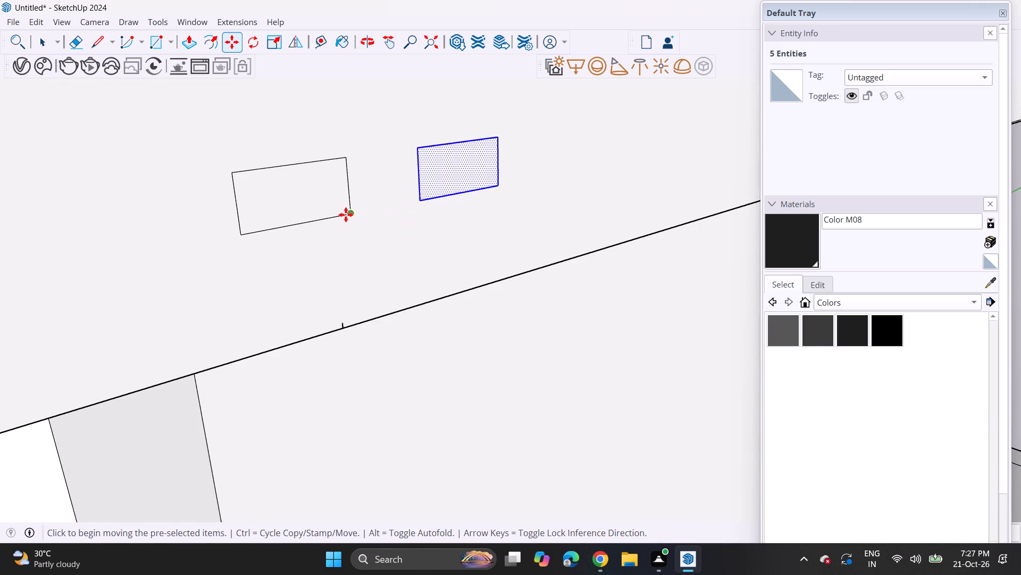
# Add three more equally spaced copies of the small rectangle along the upper-left roof slab's side face, continuing the row toward the back.
pyautogui.click(348, 215)
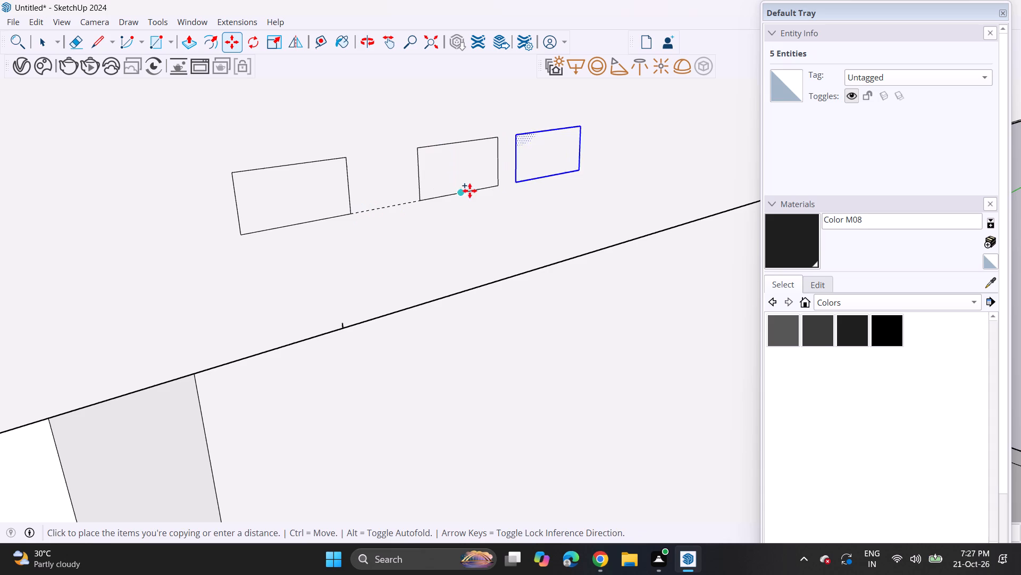
pyautogui.click(500, 183)
pyautogui.click(498, 185)
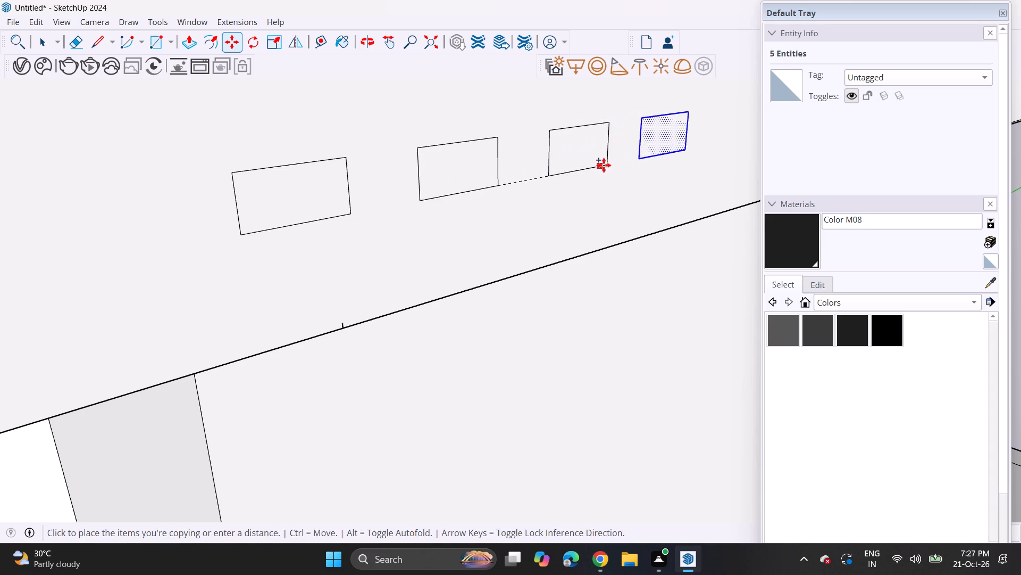
pyautogui.click(605, 165)
pyautogui.scroll(-4, 613, 160)
pyautogui.moveTo(613, 160); pyautogui.dragTo(304, 232, button='middle')
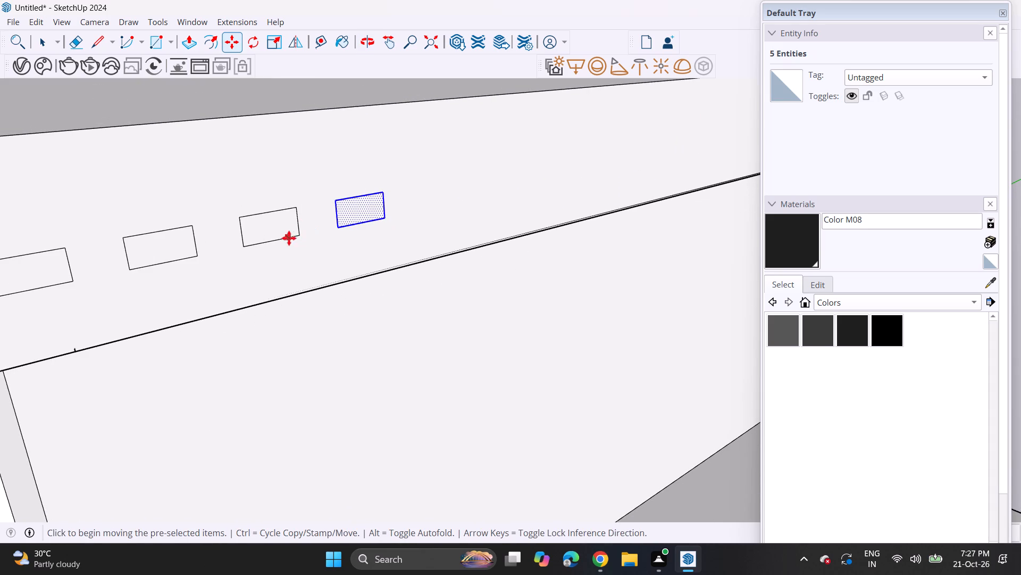
pyautogui.click(298, 236)
pyautogui.click(381, 218)
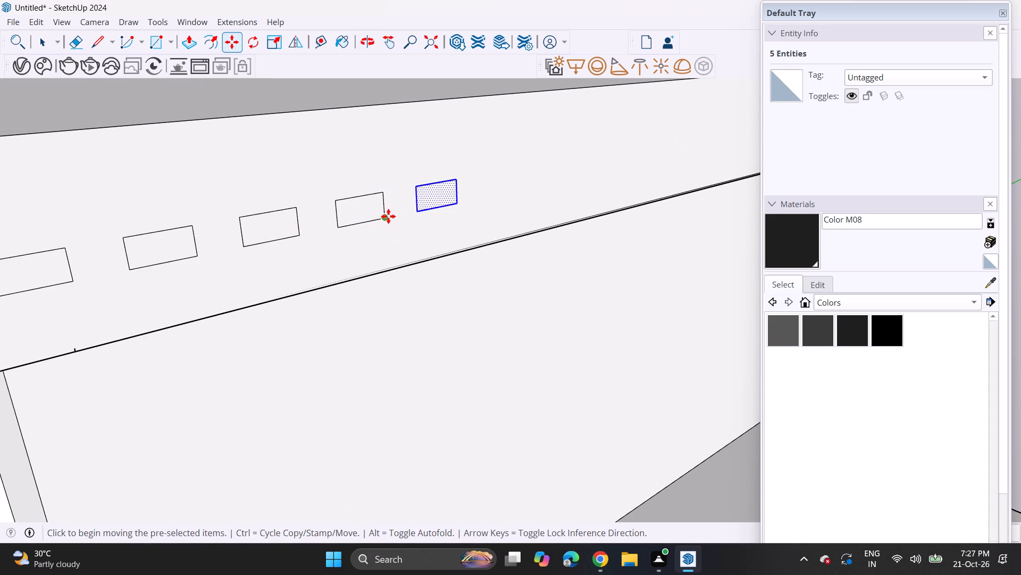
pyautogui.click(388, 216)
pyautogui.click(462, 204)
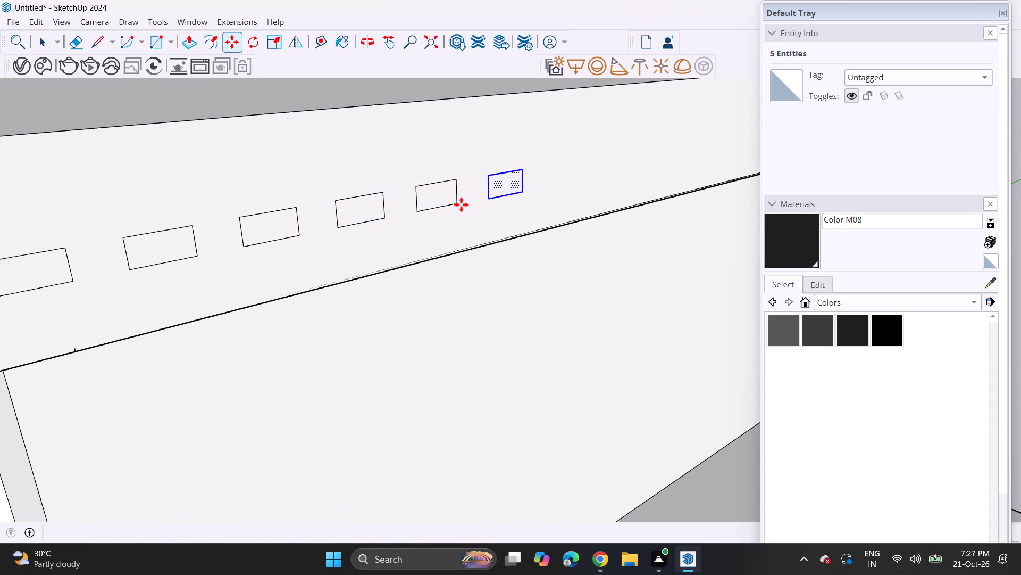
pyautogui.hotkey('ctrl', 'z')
# Copy the last rectangle in the row onward at the same spacing until the slab's side face carries ten rectangles.
pyautogui.press('space')
pyautogui.doubleClick(432, 202)
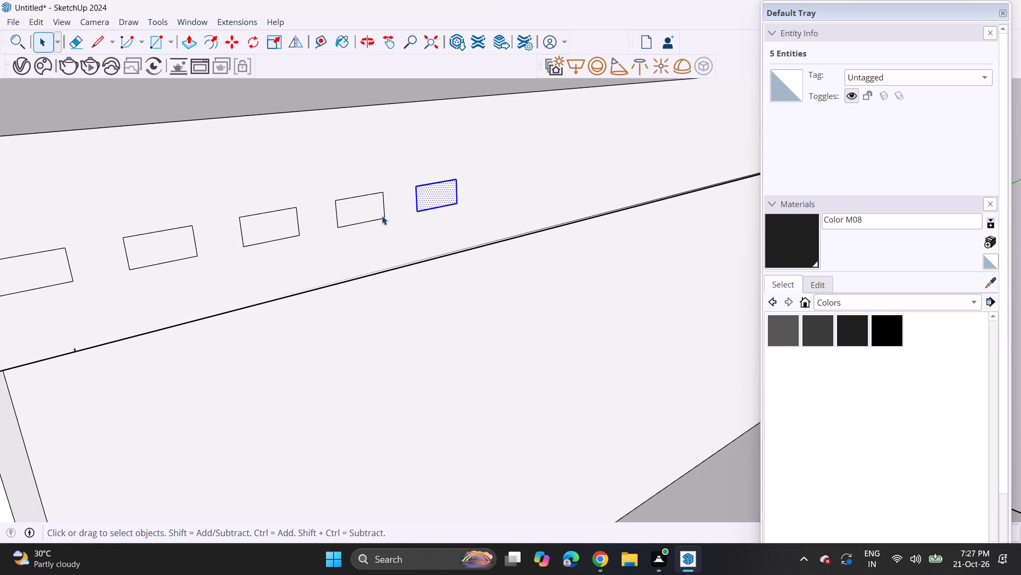
pyautogui.press('m')
pyautogui.click(387, 217)
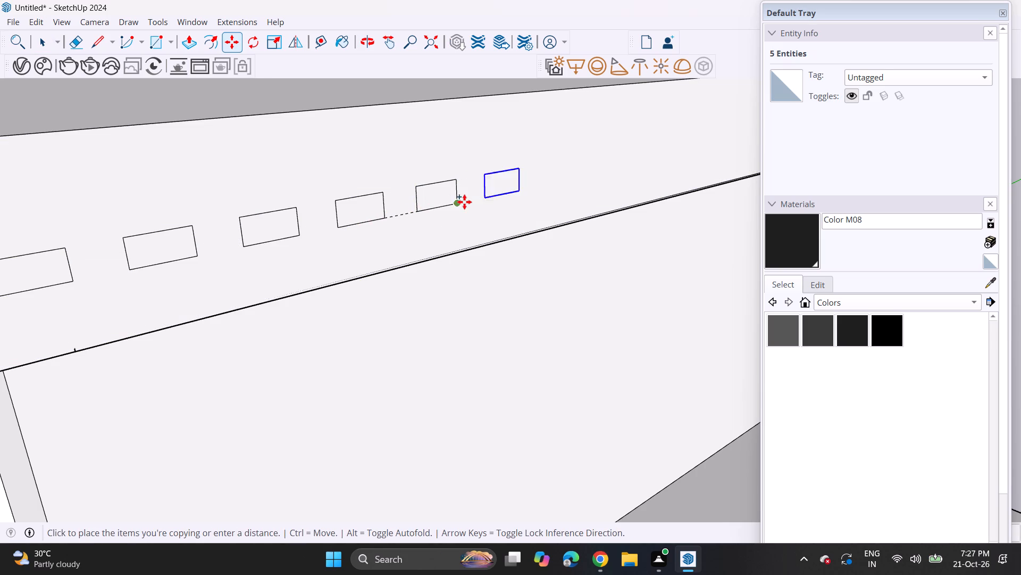
pyautogui.click(457, 203)
pyautogui.click(456, 204)
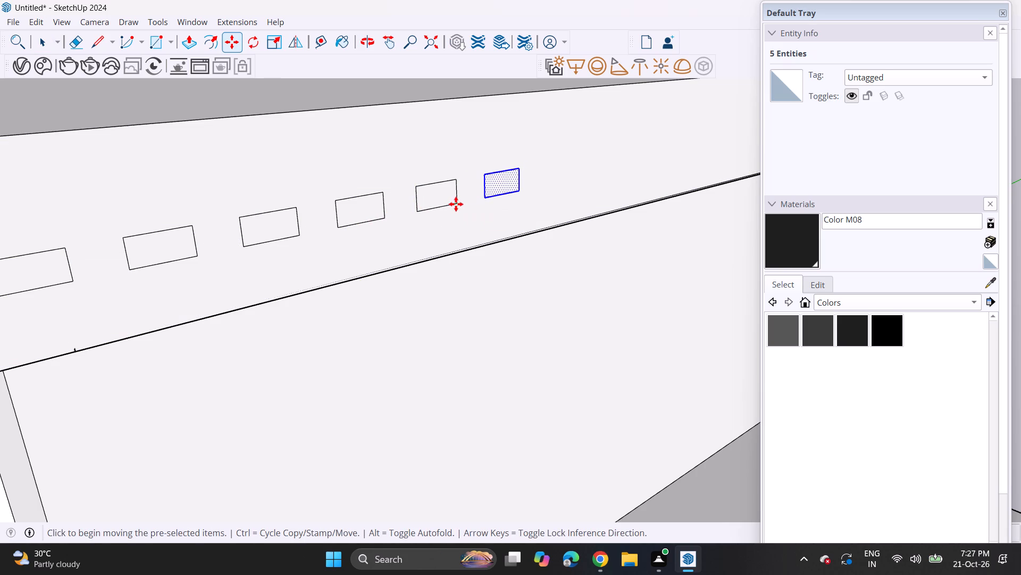
pyautogui.click(515, 192)
pyautogui.click(521, 191)
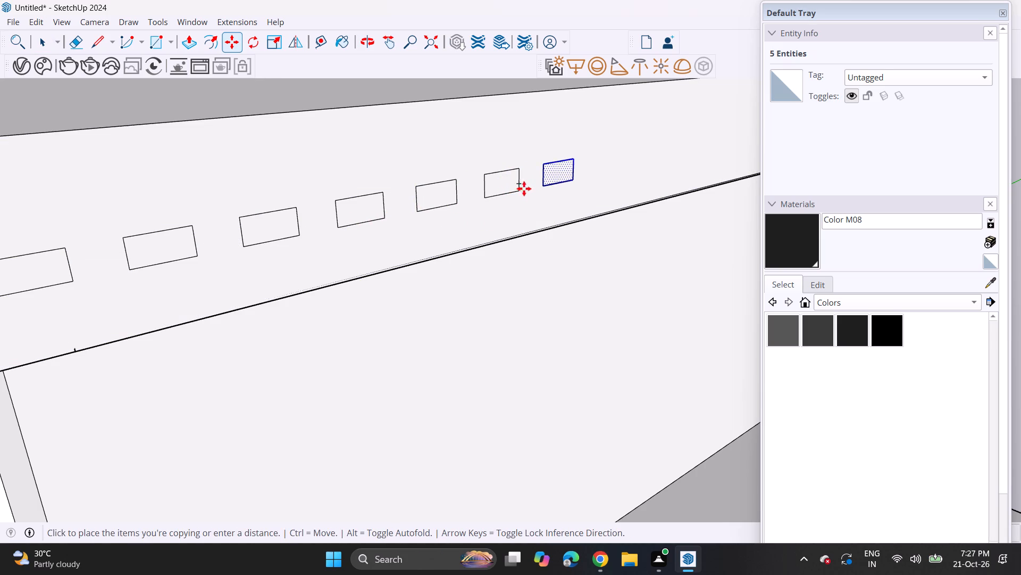
pyautogui.click(571, 180)
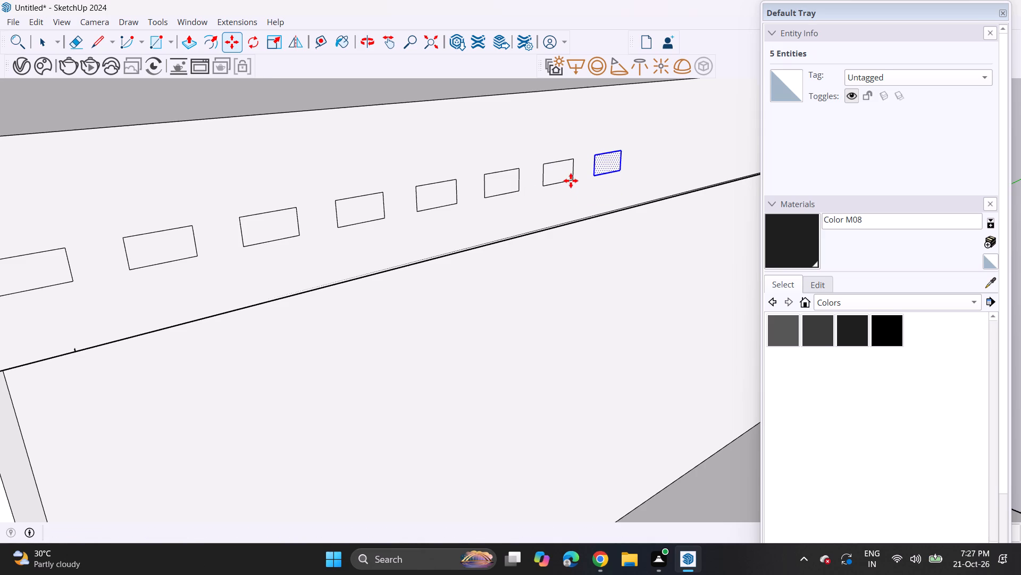
pyautogui.scroll(-4, 571, 180)
pyautogui.keyDown('ctrl'); pyautogui.click(572, 186); pyautogui.keyUp('ctrl')
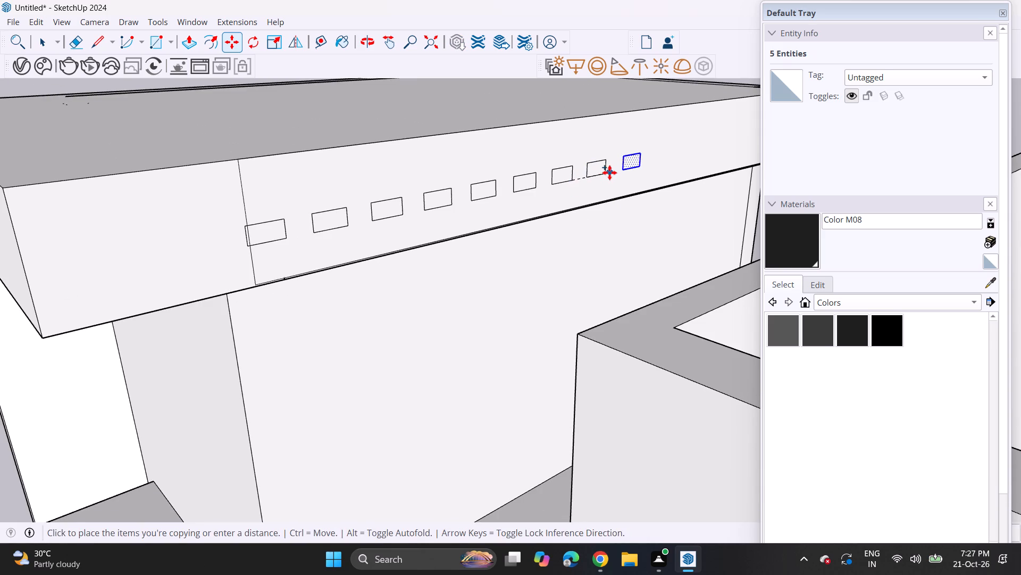
pyautogui.click(610, 172)
pyautogui.click(609, 174)
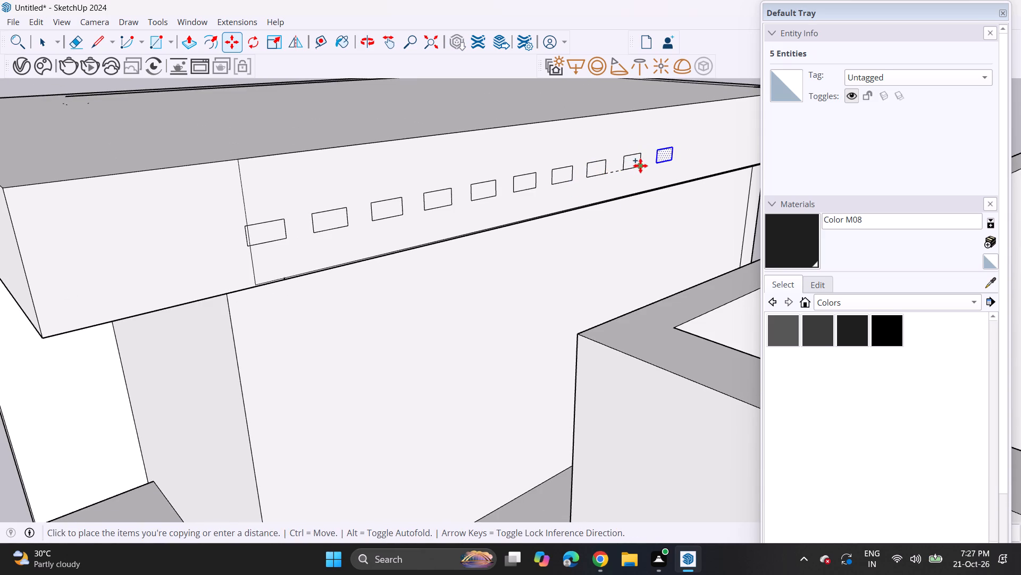
pyautogui.click(640, 166)
# Push/Pull the front rectangle of the row out from the slab's side face across to the central tower block.
pyautogui.click(187, 45)
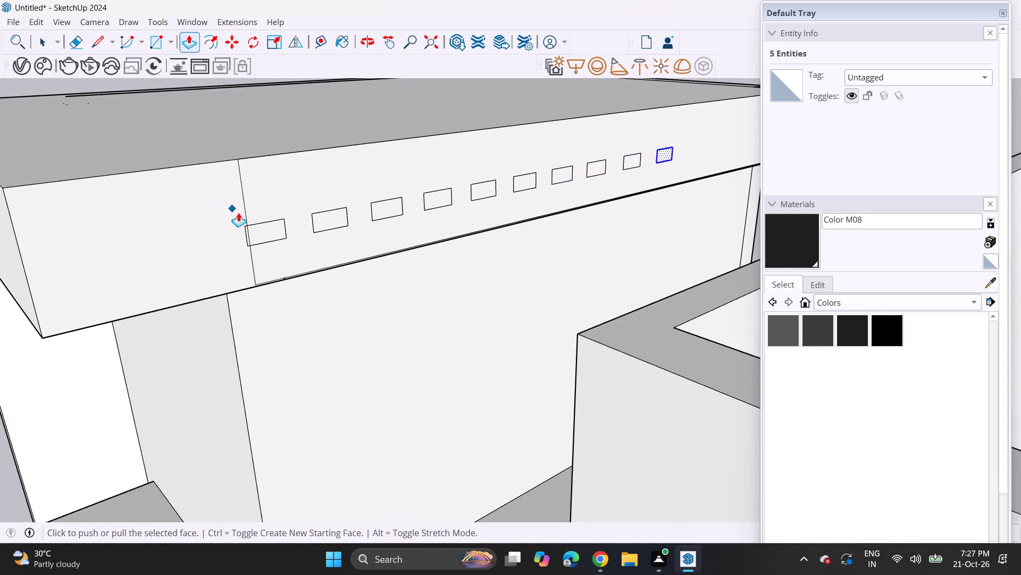
pyautogui.press('Escape')
pyautogui.click(260, 229)
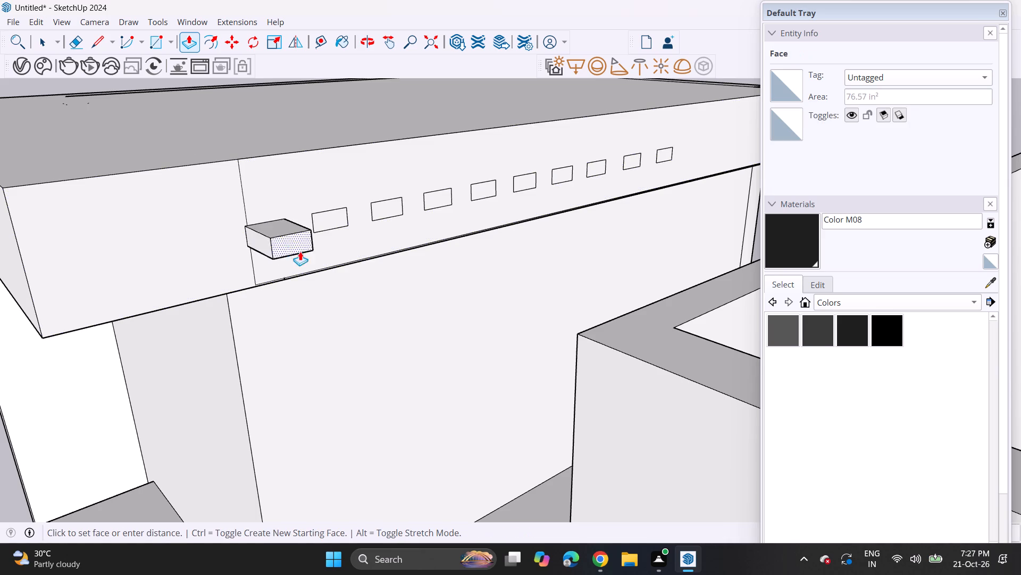
pyautogui.scroll(-6, 313, 256)
pyautogui.moveTo(327, 276); pyautogui.dragTo(521, 207, button='middle')
pyautogui.scroll(-6, 507, 213)
pyautogui.keyDown('shift'); pyautogui.moveTo(503, 229); pyautogui.dragTo(391, 228, button='middle'); pyautogui.keyUp('shift')
pyautogui.click(468, 233)
# Repeat the same Push/Pull distance on the other nine rectangles to form parallel pergola bars spanning to the tower block.
pyautogui.moveTo(368, 237); pyautogui.dragTo(345, 184, button='middle')
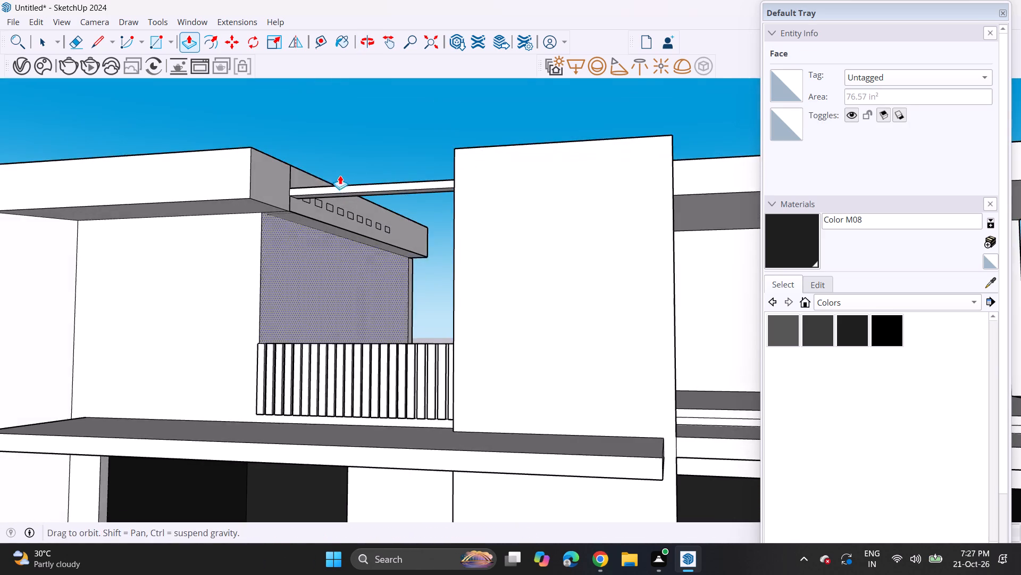
pyautogui.scroll(10, 314, 198)
pyautogui.doubleClick(304, 203)
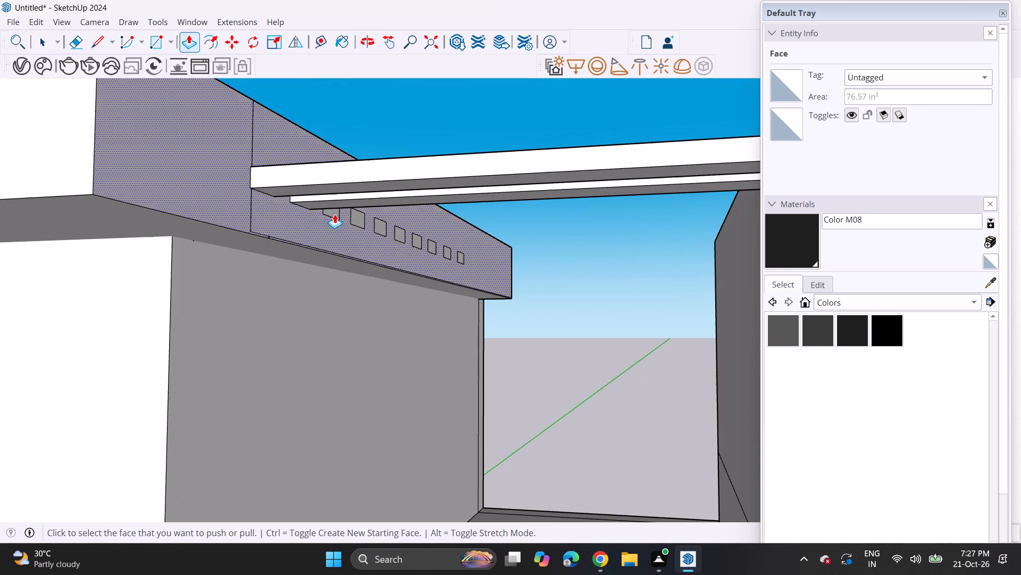
pyautogui.doubleClick(334, 214)
pyautogui.doubleClick(362, 224)
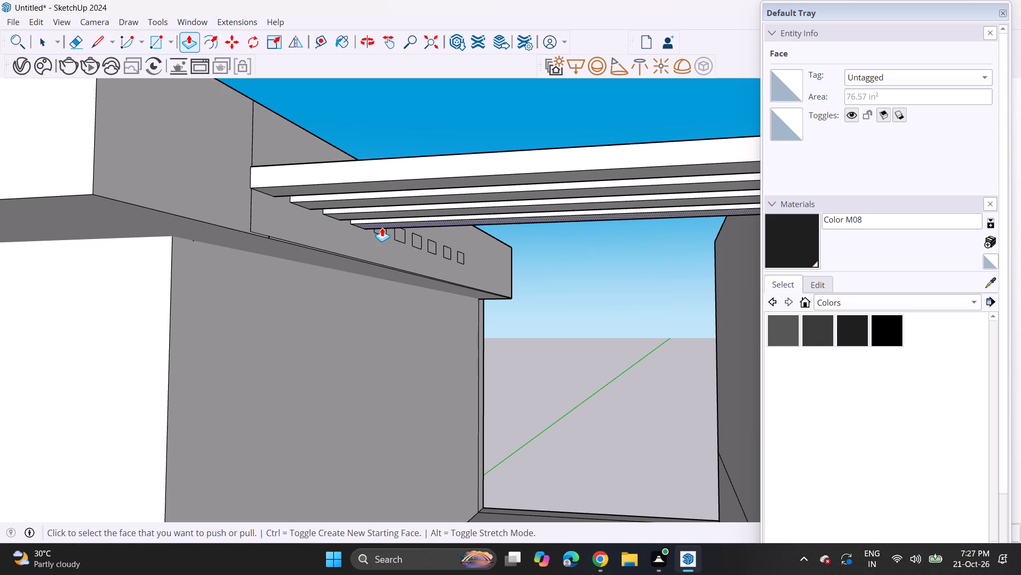
pyautogui.doubleClick(383, 232)
pyautogui.moveTo(420, 248); pyautogui.dragTo(416, 221, button='middle')
pyautogui.scroll(6, 408, 235)
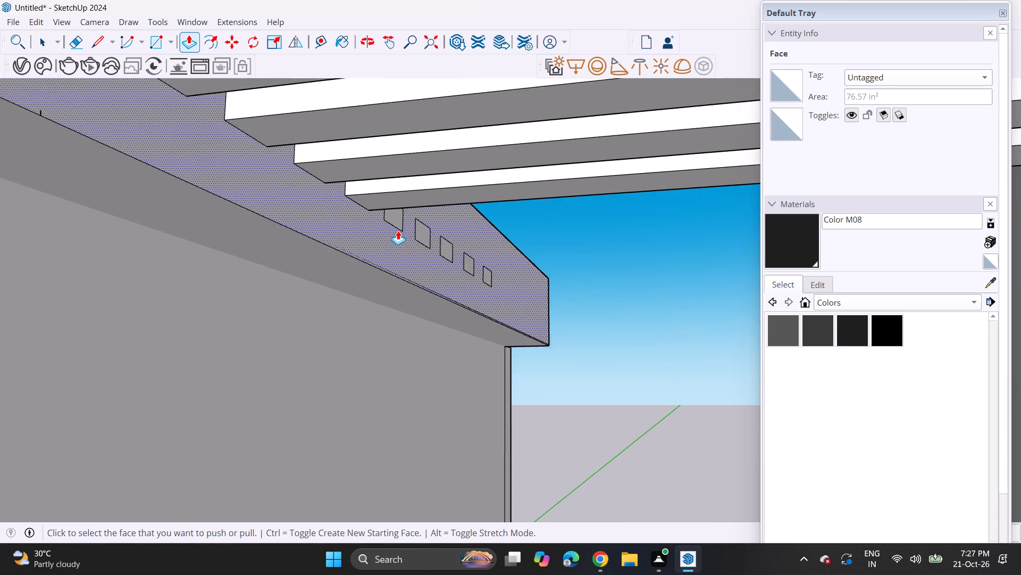
pyautogui.doubleClick(392, 218)
pyautogui.doubleClick(427, 240)
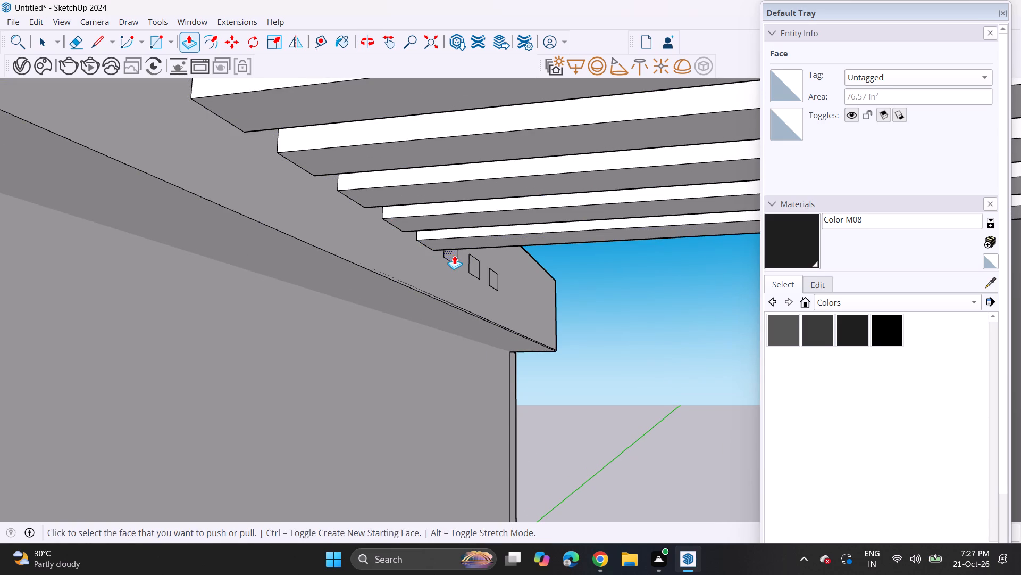
pyautogui.doubleClick(454, 257)
pyautogui.doubleClick(480, 269)
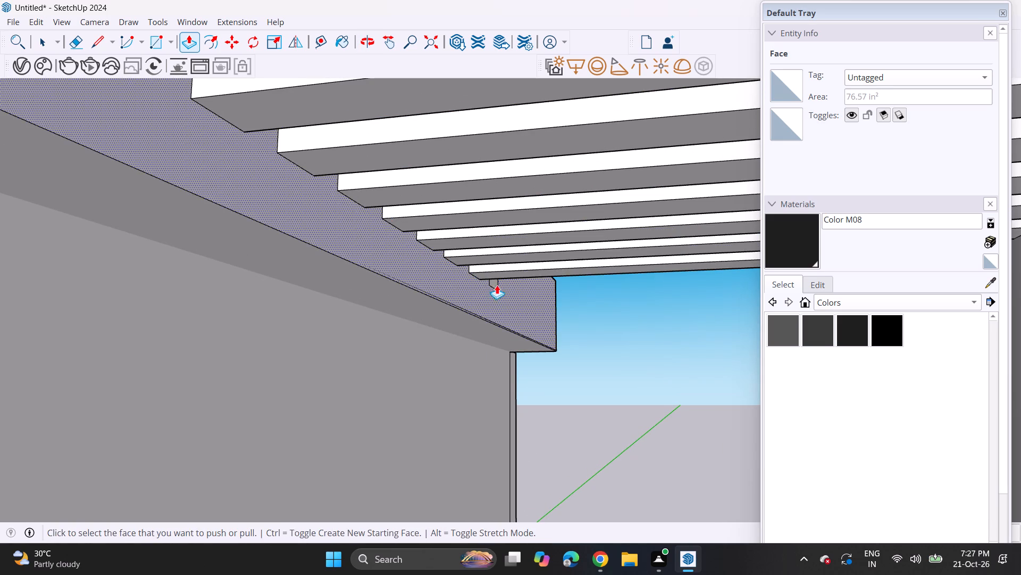
pyautogui.doubleClick(495, 281)
# Examine the pergola bars and the villa's whole front elevation from several angles and distances.
pyautogui.scroll(-13, 442, 272)
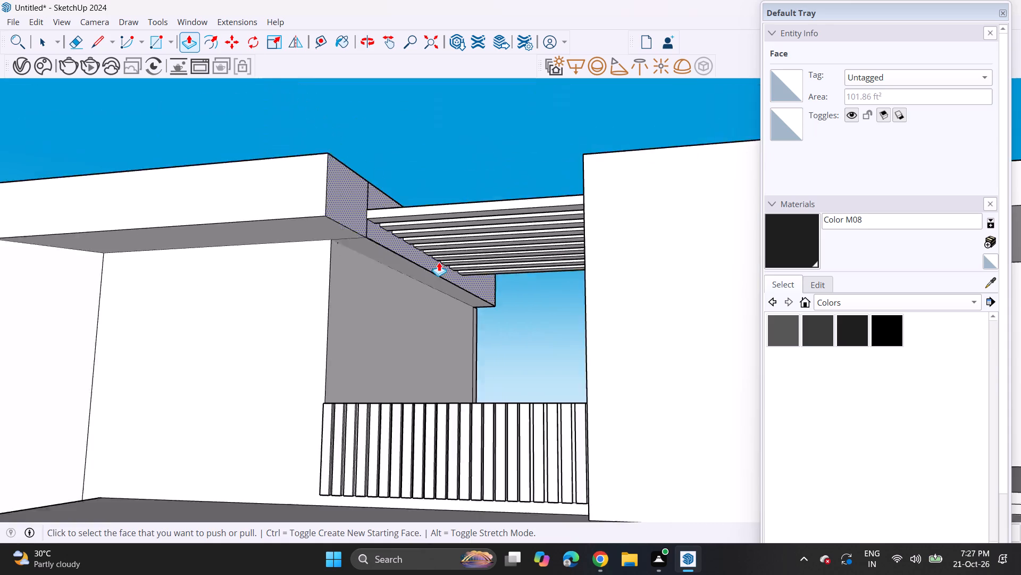
pyautogui.scroll(-6, 439, 262)
pyautogui.moveTo(431, 249); pyautogui.dragTo(447, 248, button='middle')
pyautogui.middleClick(447, 248)
pyautogui.moveTo(446, 249); pyautogui.dragTo(276, 254, button='middle')
pyautogui.moveTo(276, 254); pyautogui.dragTo(302, 235, button='middle')
pyautogui.scroll(-5, 307, 229)
pyautogui.keyDown('shift'); pyautogui.moveTo(299, 233); pyautogui.dragTo(349, 258, button='middle'); pyautogui.keyUp('shift')
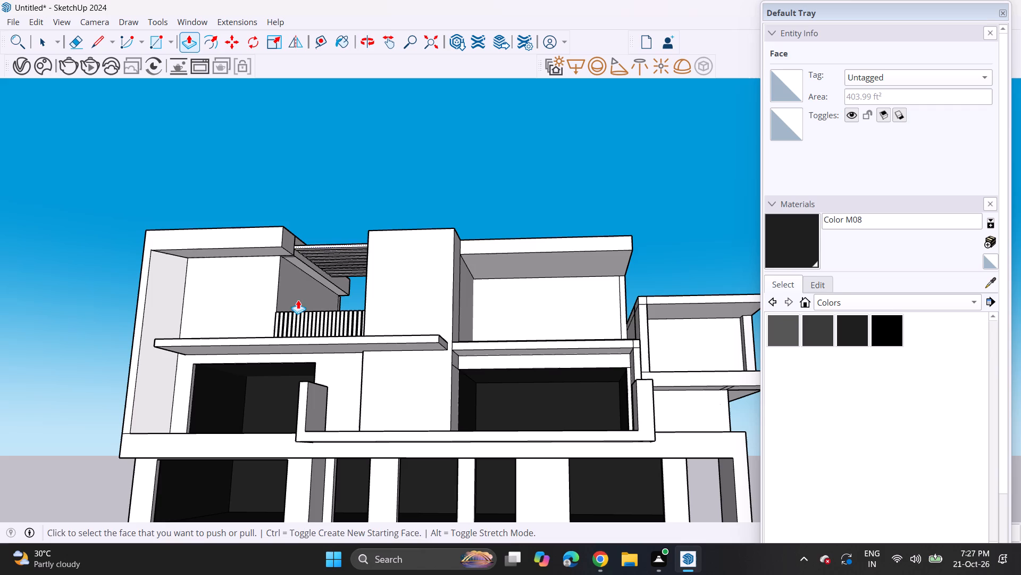
pyautogui.moveTo(321, 319); pyautogui.dragTo(340, 300, button='middle')
pyautogui.scroll(-4, 346, 278)
pyautogui.keyDown('shift'); pyautogui.moveTo(350, 302); pyautogui.dragTo(329, 288, button='middle'); pyautogui.keyUp('shift')
pyautogui.moveTo(330, 282); pyautogui.dragTo(357, 280, button='middle')
pyautogui.keyDown('shift'); pyautogui.moveTo(348, 274); pyautogui.dragTo(470, 294, button='middle'); pyautogui.keyUp('shift')
pyautogui.moveTo(462, 297); pyautogui.dragTo(434, 276, button='middle')
pyautogui.scroll(-1, 429, 268)
pyautogui.moveTo(414, 272); pyautogui.dragTo(414, 319, button='middle')
pyautogui.keyDown('shift'); pyautogui.moveTo(432, 296); pyautogui.dragTo(409, 331, button='middle'); pyautogui.keyUp('shift')
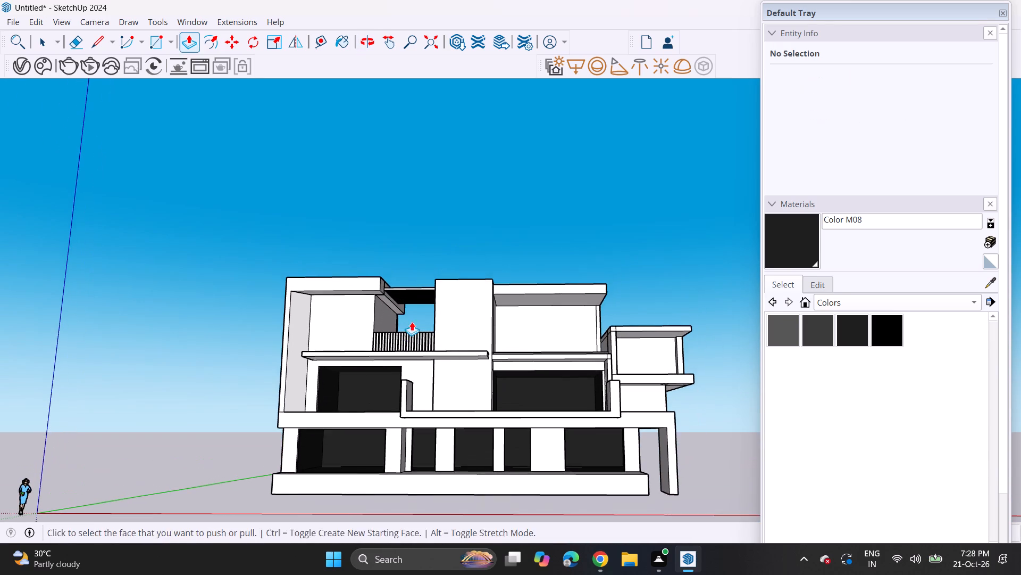
pyautogui.moveTo(412, 322); pyautogui.dragTo(417, 313, button='middle')
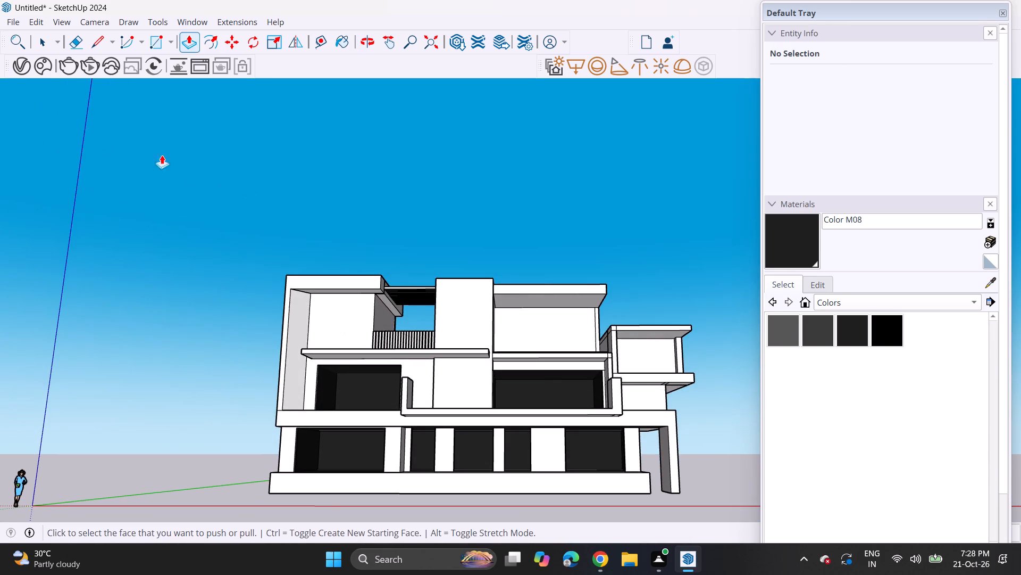
# Import the curtain model Component (1) from the Downloads folder.
pyautogui.click(12, 22)
pyautogui.click(28, 208)
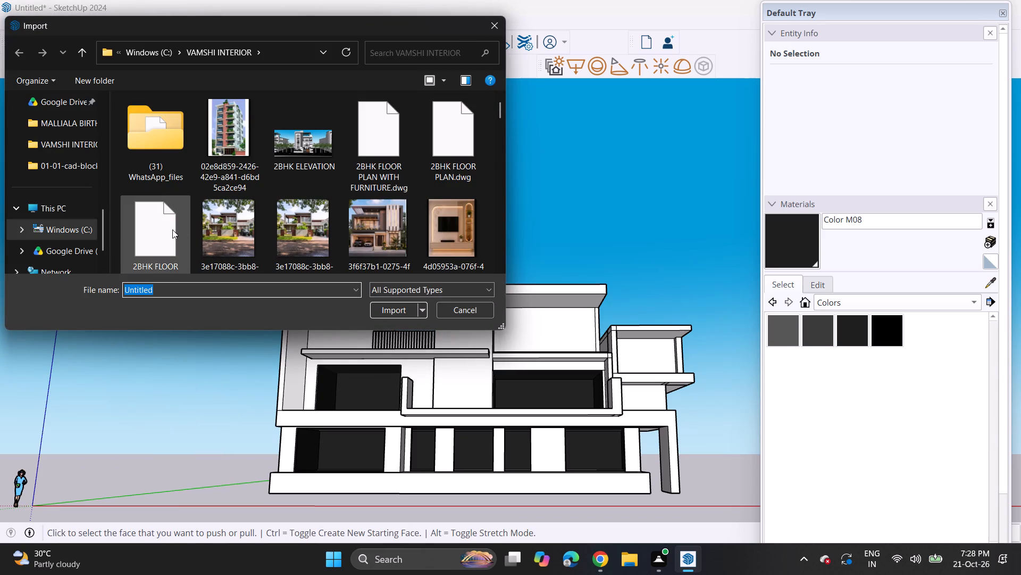
pyautogui.scroll(3, 71, 158)
pyautogui.click(65, 168)
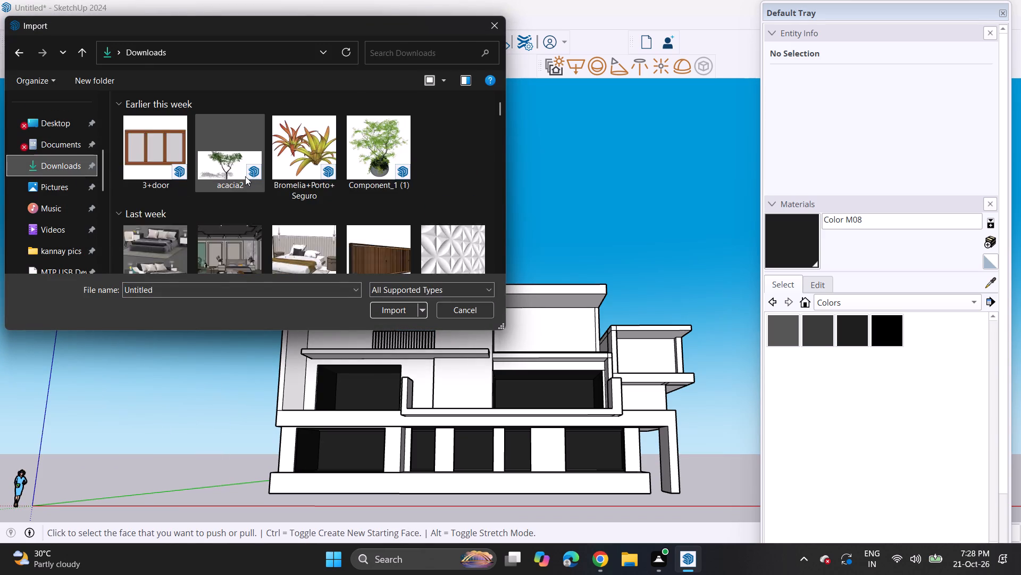
pyautogui.scroll(-15, 255, 185)
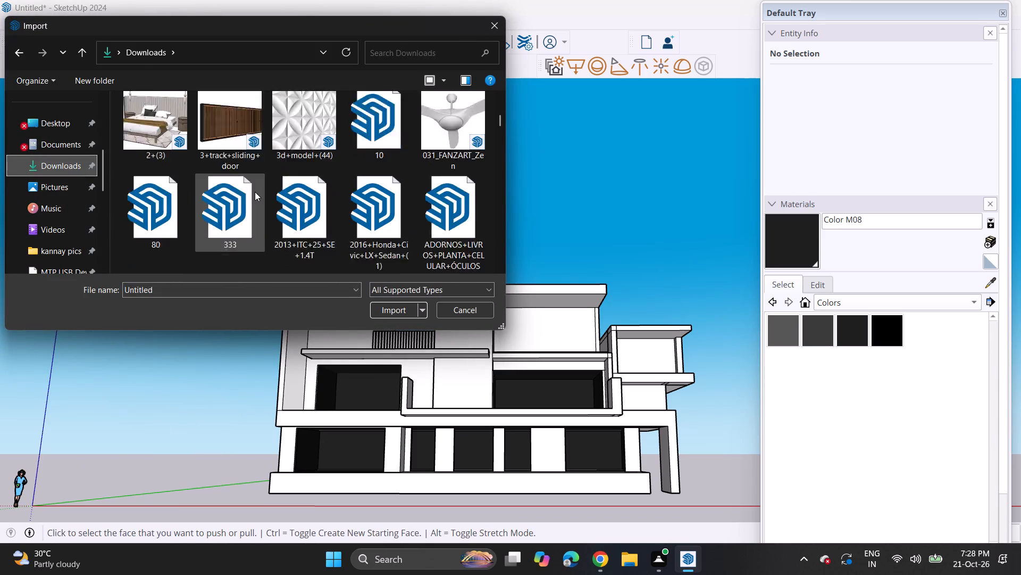
pyautogui.scroll(-16, 255, 192)
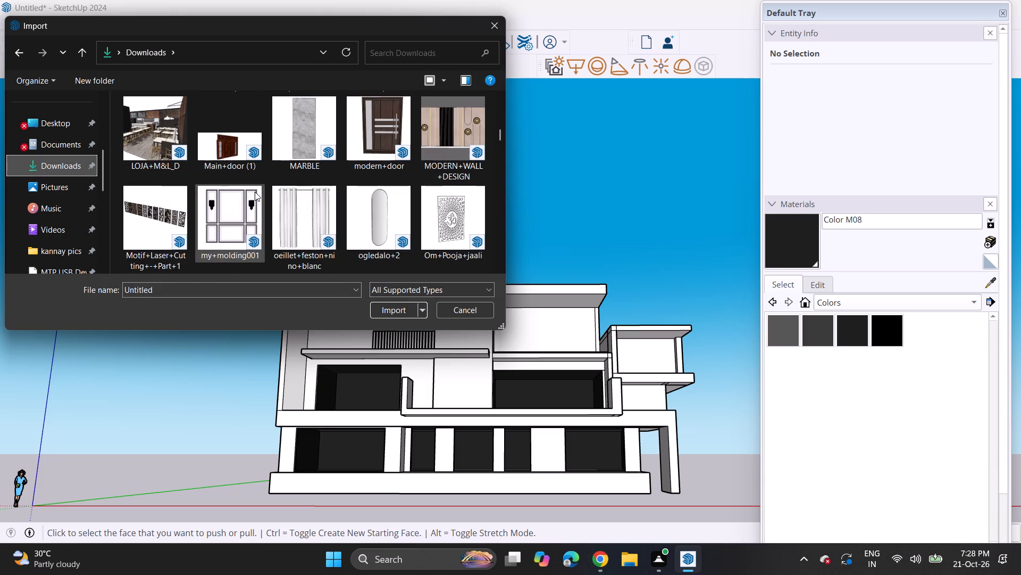
pyautogui.scroll(-6, 260, 193)
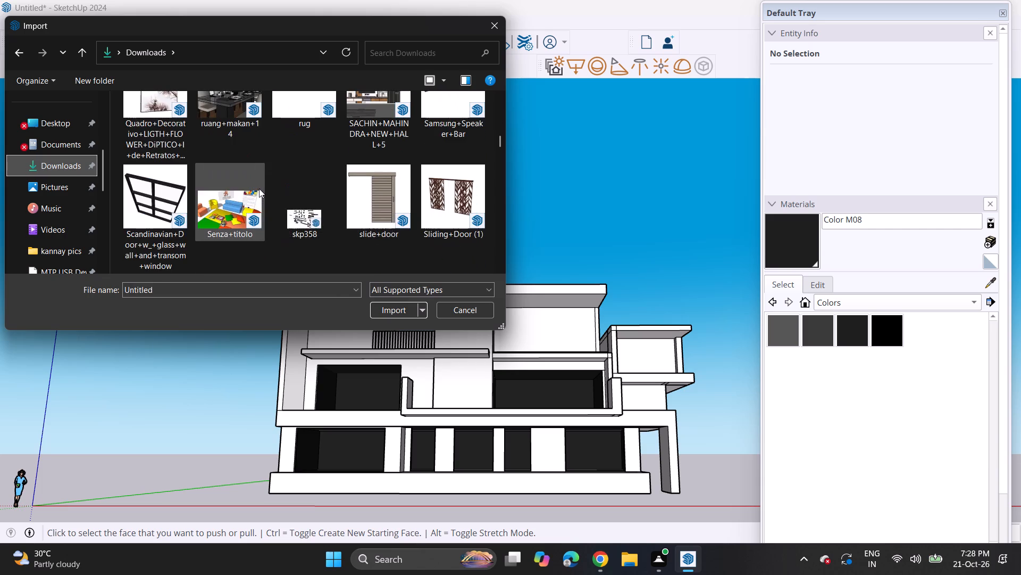
pyautogui.scroll(-7, 259, 188)
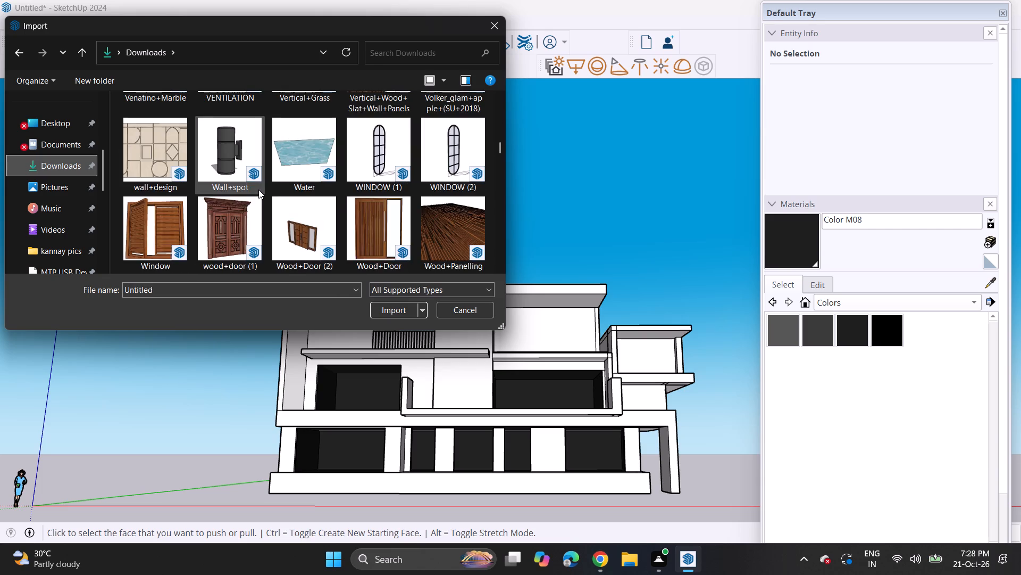
pyautogui.scroll(-12, 258, 190)
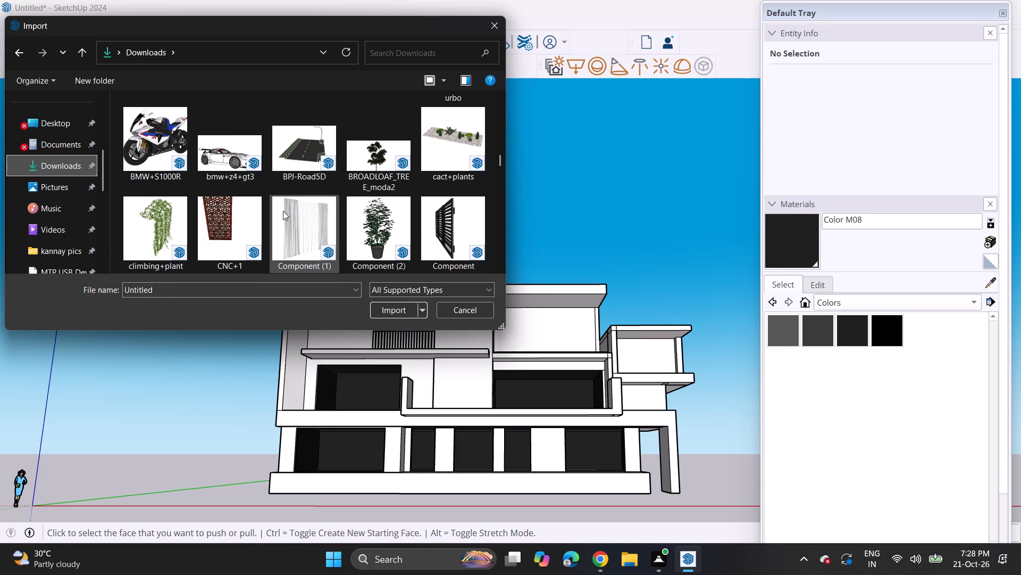
pyautogui.click(292, 226)
pyautogui.click(398, 306)
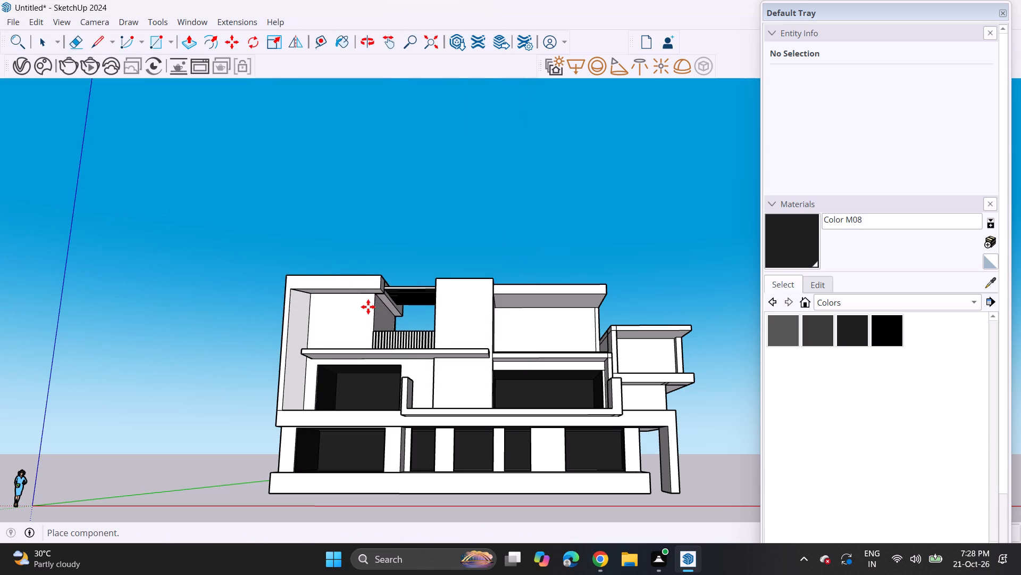
# Place the imported curtain at the front floor edge of the middle floor's left-hand dark recess.
pyautogui.moveTo(336, 317); pyautogui.dragTo(380, 412, button='middle')
pyautogui.scroll(5, 365, 431)
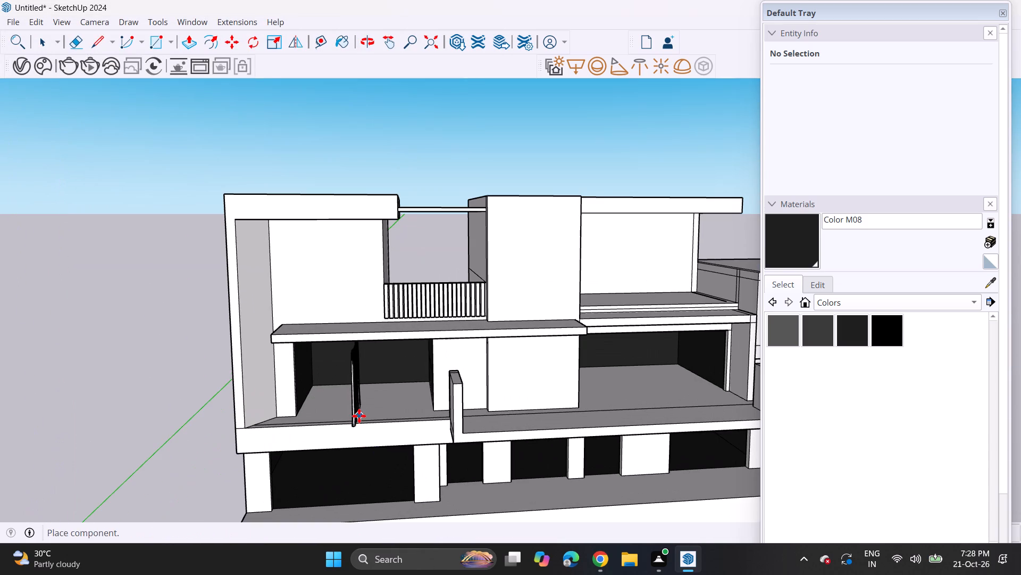
pyautogui.click(359, 416)
# Rotate the imported curtain on the horizontal plane until it runs parallel to the front facade.
pyautogui.click(252, 44)
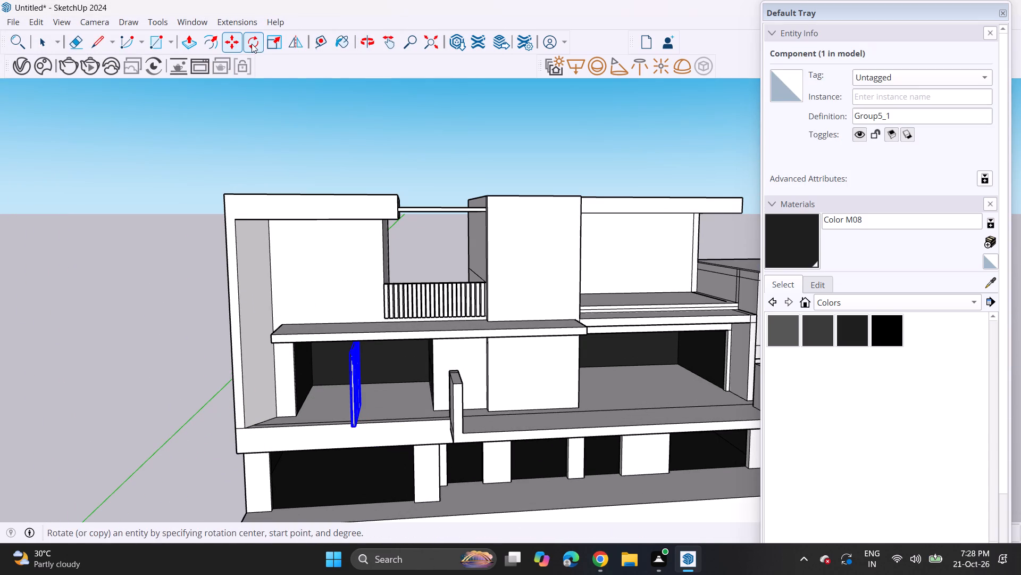
pyautogui.moveTo(337, 280); pyautogui.dragTo(346, 321, button='middle')
pyautogui.click(390, 413)
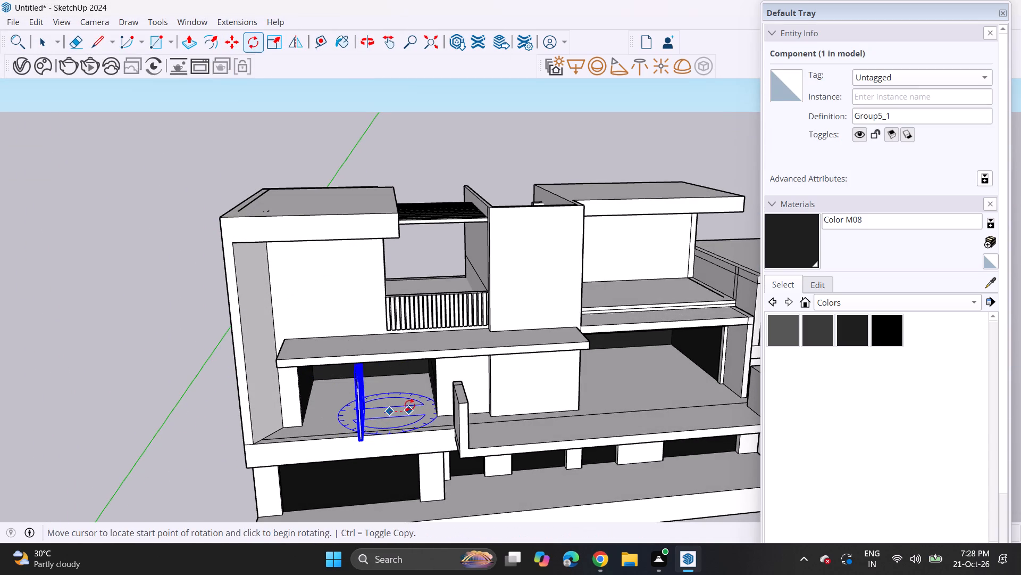
pyautogui.click(409, 405)
pyautogui.click(387, 426)
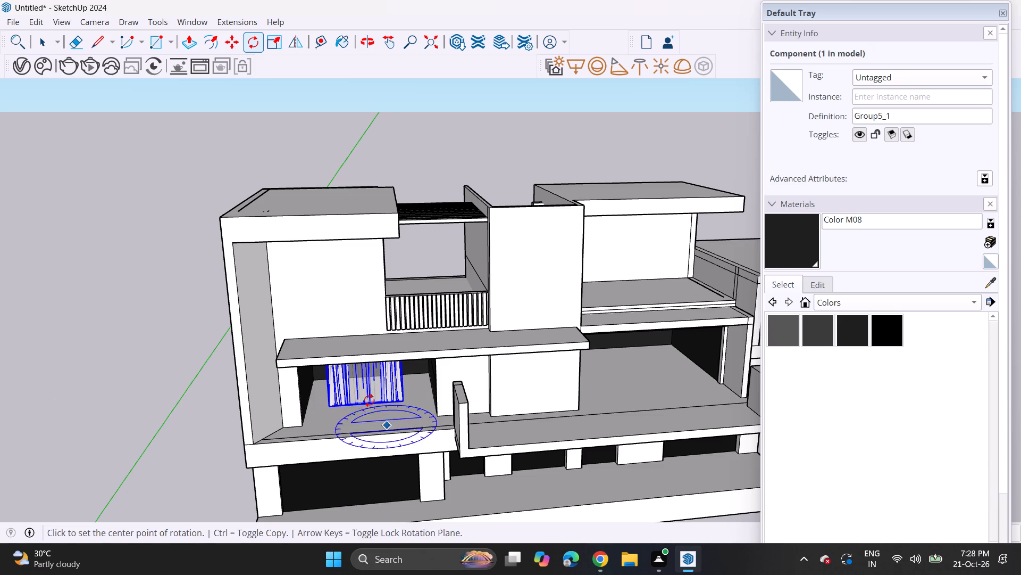
pyautogui.moveTo(335, 349); pyautogui.dragTo(334, 266, button='middle')
# Move the curtain by its upper-right corner to the upper-right corner of the middle floor's left-hand recess.
pyautogui.click(229, 50)
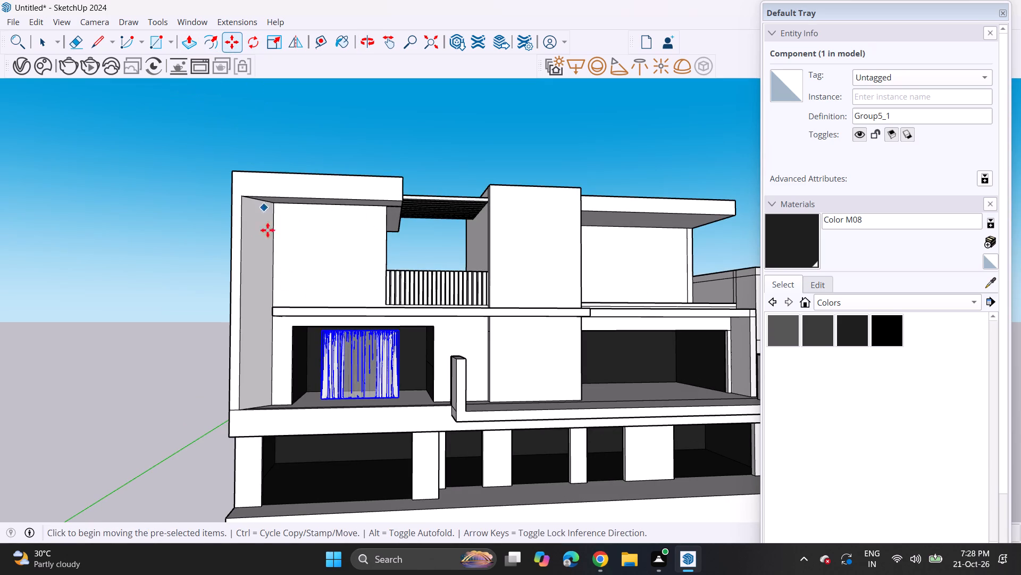
pyautogui.click(401, 334)
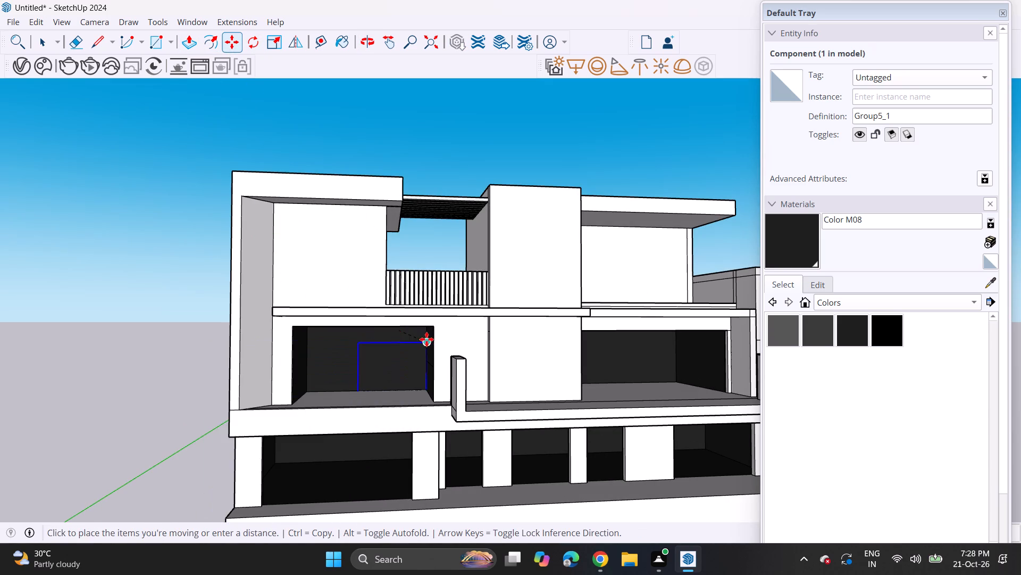
pyautogui.moveTo(429, 332); pyautogui.dragTo(478, 320, button='middle')
pyautogui.scroll(14, 442, 325)
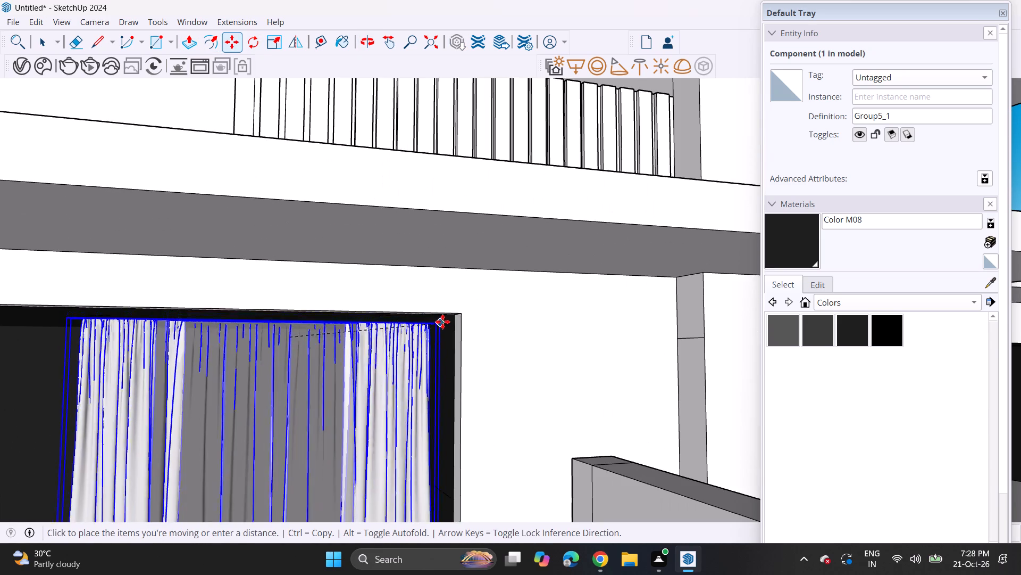
pyautogui.click(456, 315)
# Copy the curtain sideways so the duplicate fills the remaining left part of the same recess.
pyautogui.scroll(-11, 349, 316)
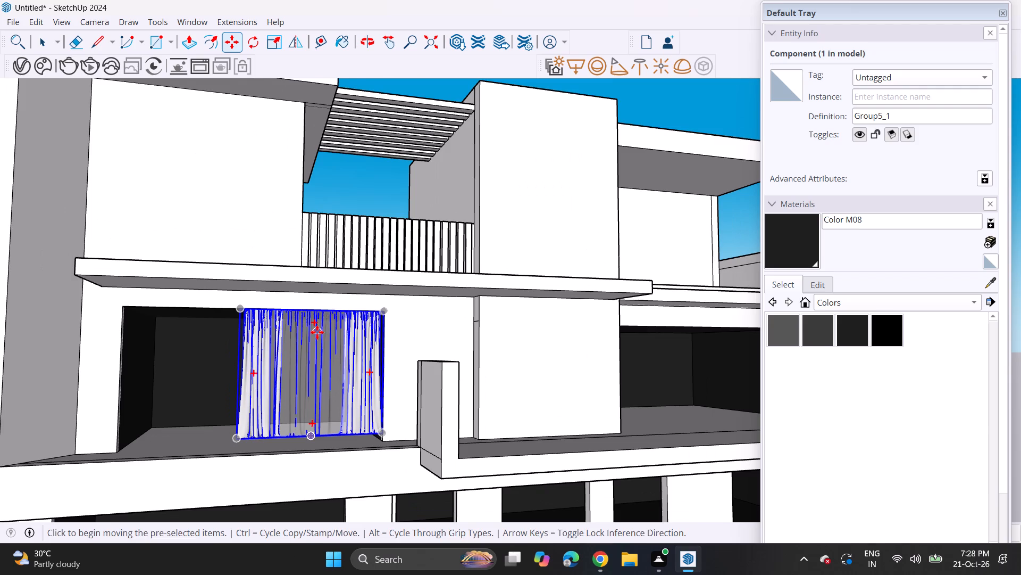
pyautogui.moveTo(312, 334); pyautogui.dragTo(281, 350, button='middle')
pyautogui.click(371, 324)
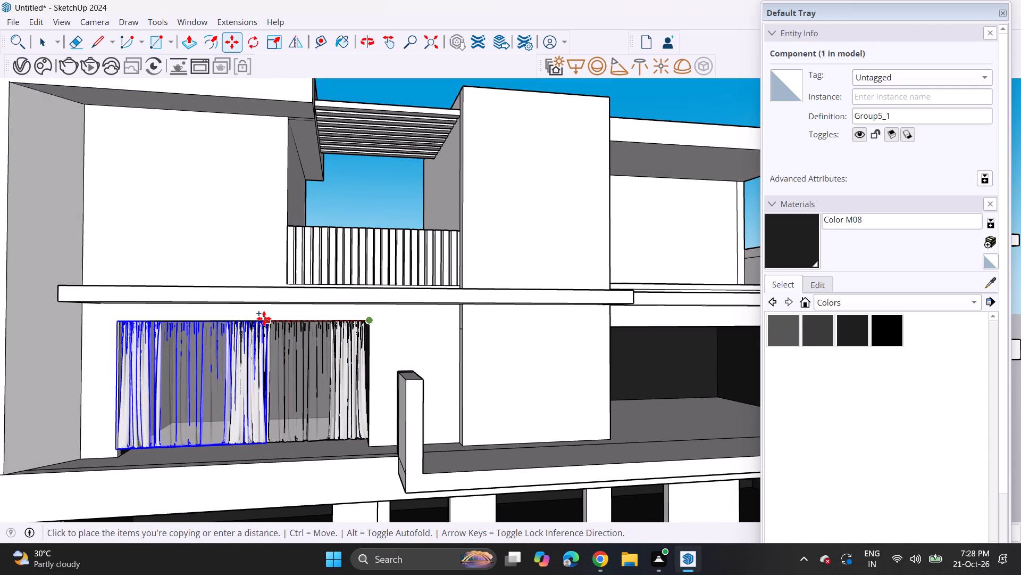
pyautogui.click(264, 318)
pyautogui.press('space')
pyautogui.click(386, 200)
pyautogui.scroll(-4, 360, 275)
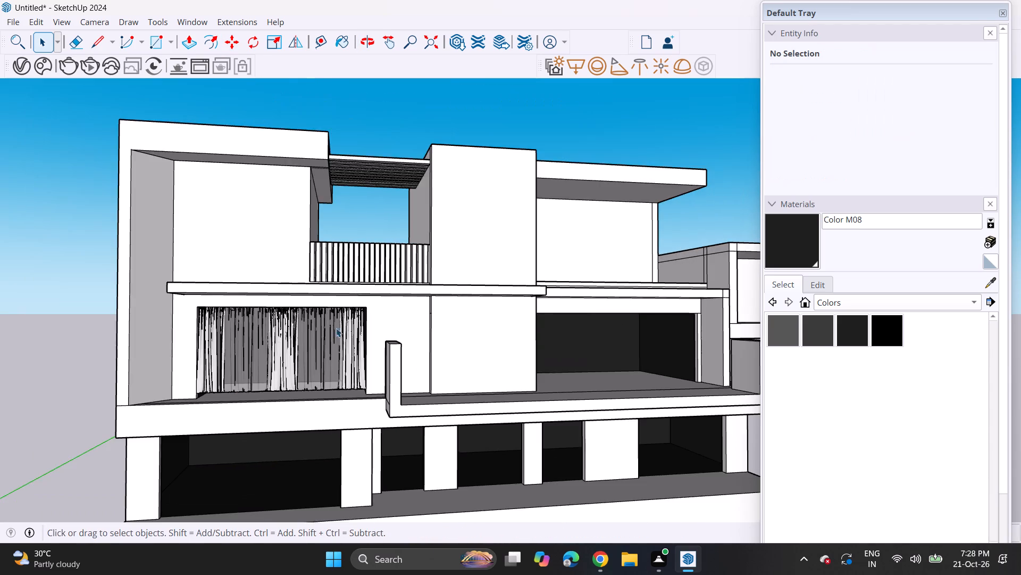
# Copy the leftmost curtain to the upper-left corner of the middle floor's right-hand recess, beside the tower block.
pyautogui.moveTo(331, 332); pyautogui.dragTo(262, 333, button='middle')
pyautogui.scroll(2, 253, 340)
pyautogui.click(253, 340)
pyautogui.press('m')
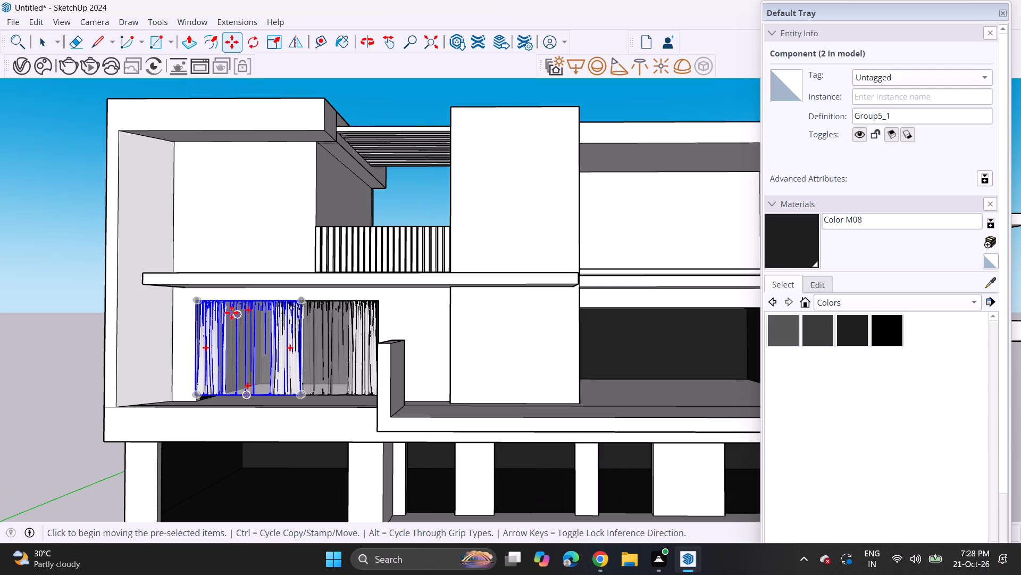
pyautogui.click(192, 296)
pyautogui.scroll(-4, 295, 314)
pyautogui.keyDown('shift'); pyautogui.moveTo(295, 313); pyautogui.dragTo(153, 341, button='middle'); pyautogui.keyUp('shift')
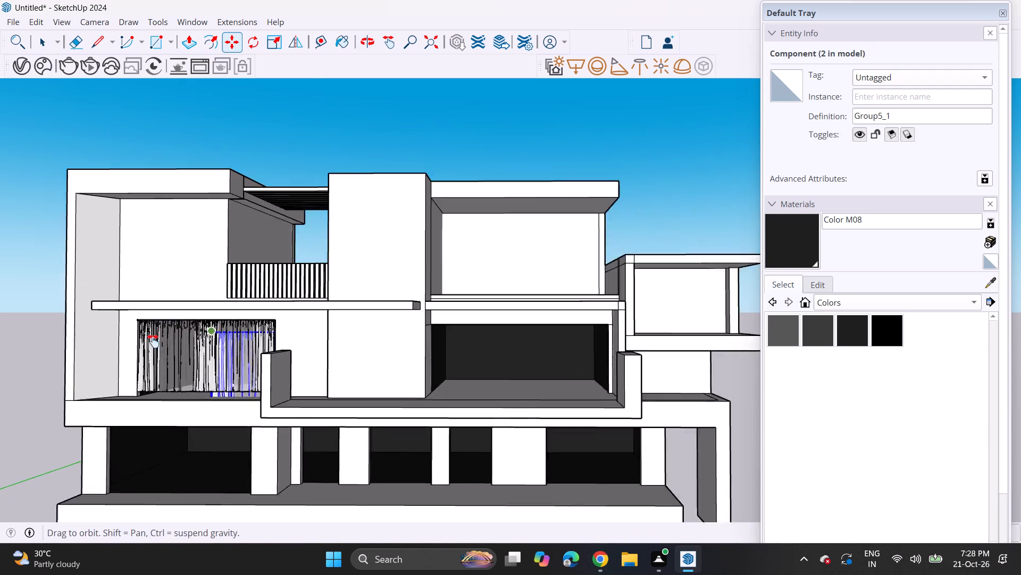
pyautogui.keyDown('shift'); pyautogui.moveTo(153, 341); pyautogui.dragTo(129, 345, button='middle'); pyautogui.keyUp('shift')
pyautogui.scroll(3, 292, 360)
pyautogui.moveTo(400, 344); pyautogui.dragTo(328, 331, button='middle')
pyautogui.scroll(2, 367, 324)
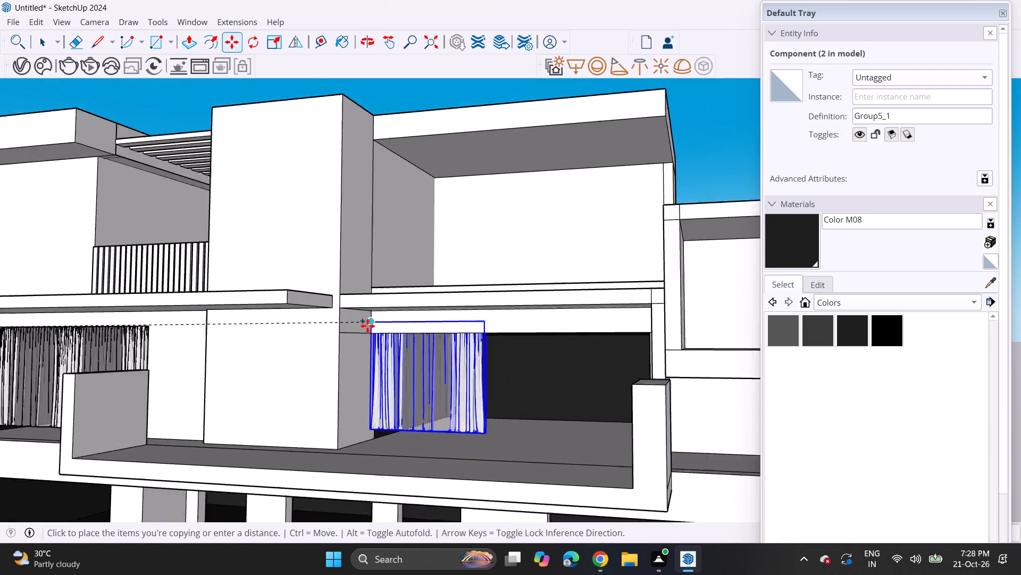
pyautogui.scroll(2, 367, 326)
pyautogui.moveTo(374, 338); pyautogui.dragTo(392, 272, button='middle')
pyautogui.scroll(6, 402, 327)
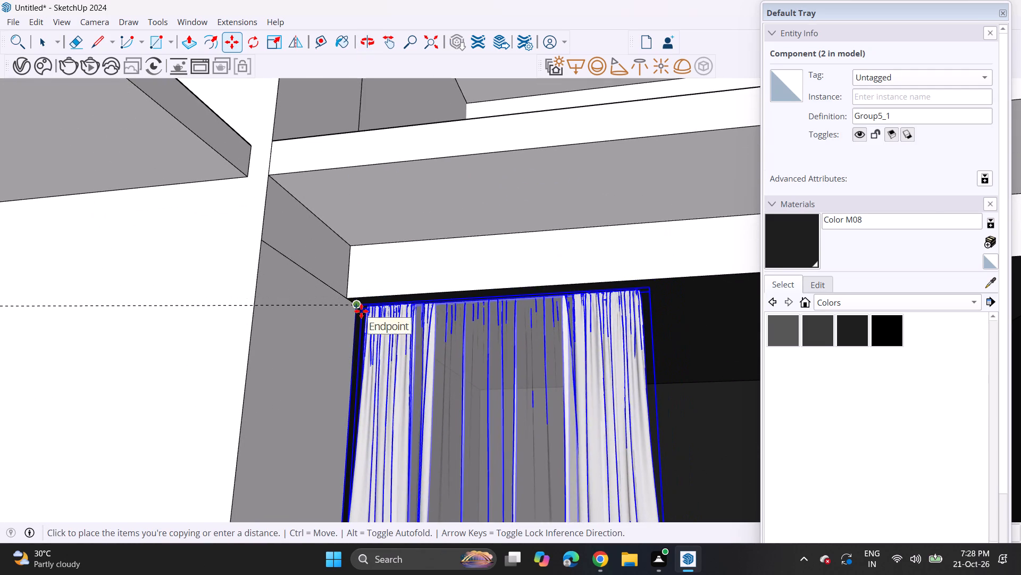
pyautogui.click(361, 311)
pyautogui.scroll(-4, 359, 308)
# Copy the new curtain sideways to the far right end of the middle floor's right-hand recess.
pyautogui.click(359, 308)
pyautogui.scroll(-5, 359, 308)
pyautogui.keyDown('shift'); pyautogui.moveTo(398, 311); pyautogui.dragTo(444, 375, button='middle'); pyautogui.keyUp('shift')
pyautogui.scroll(4, 452, 348)
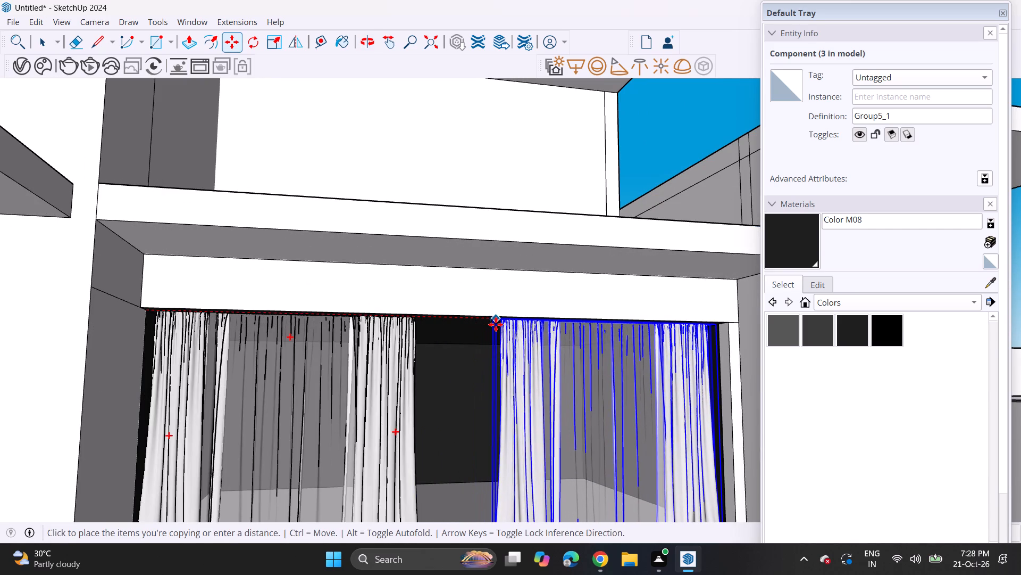
pyautogui.click(496, 324)
# Scale the right curtain of this recess wider toward the gap between the two curtains.
pyautogui.click(275, 36)
pyautogui.moveTo(466, 392); pyautogui.dragTo(481, 427, button='middle')
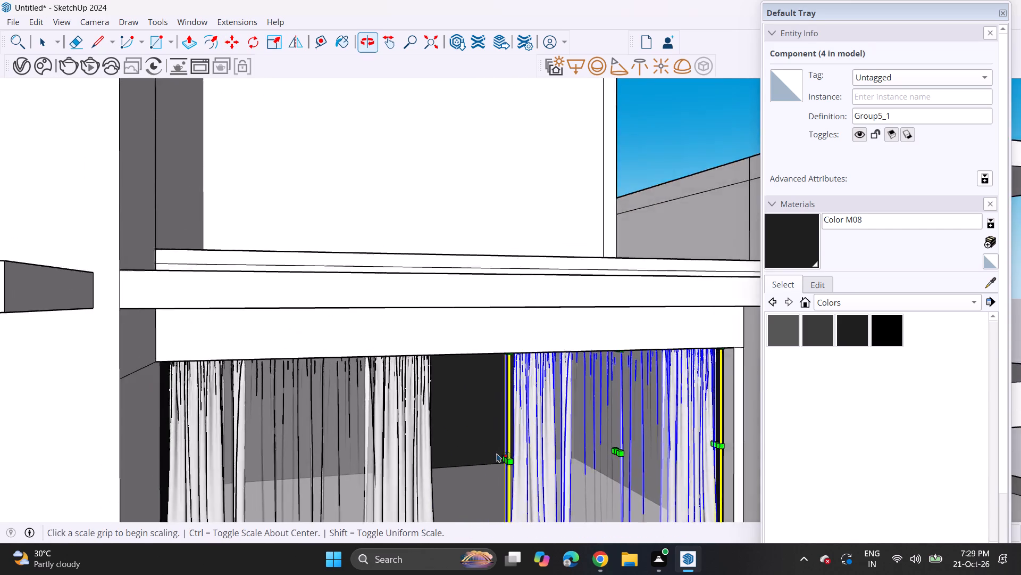
pyautogui.scroll(5, 497, 453)
pyautogui.click(518, 461)
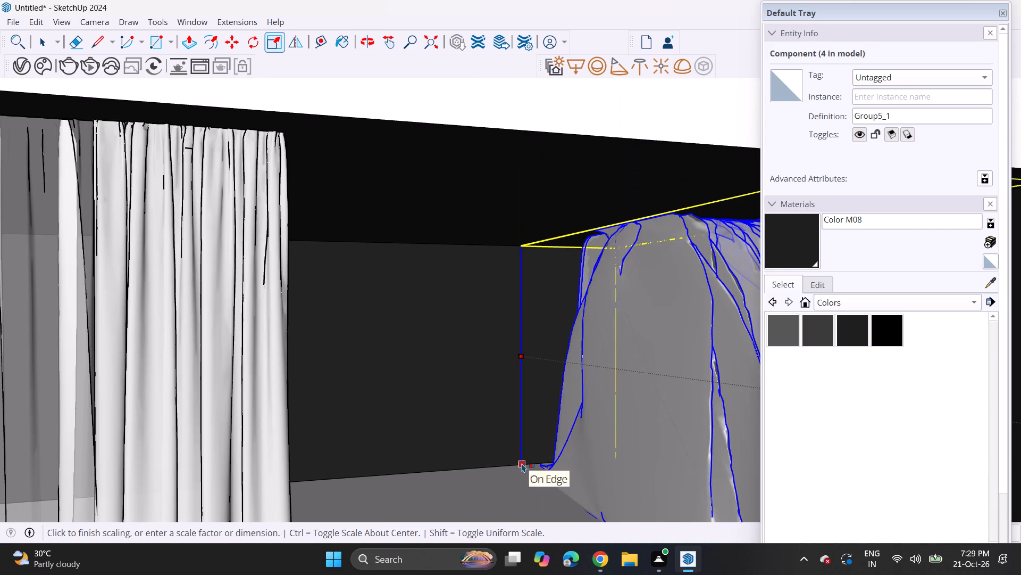
pyautogui.press('Escape')
pyautogui.click(523, 465)
pyautogui.click(385, 474)
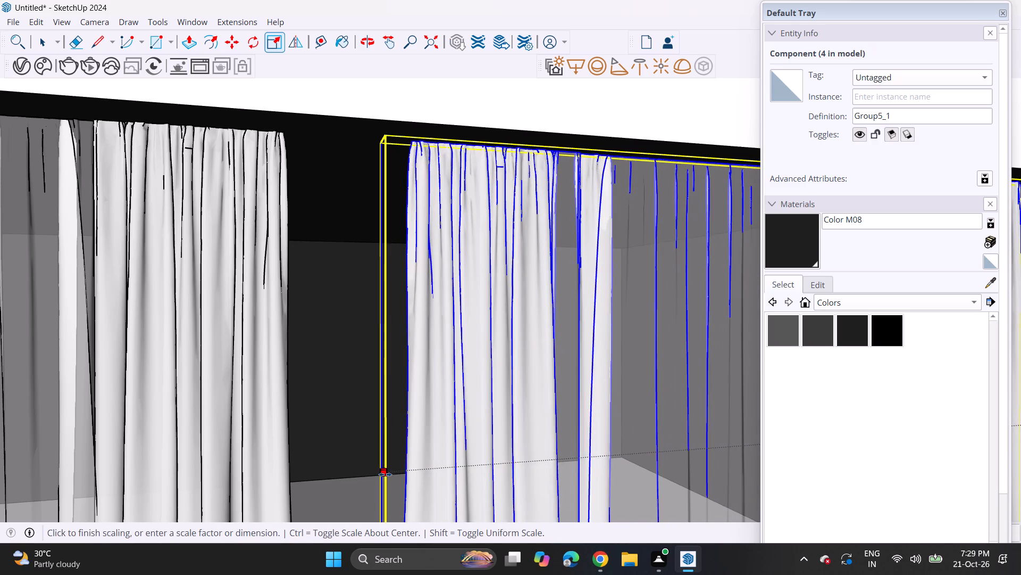
# Scale the left curtain of the same recess wider until its edge meets the right curtain.
pyautogui.press('space')
pyautogui.click(133, 439)
pyautogui.moveTo(298, 399); pyautogui.dragTo(233, 398, button='middle')
pyautogui.scroll(-4, 152, 384)
pyautogui.moveTo(140, 398); pyautogui.dragTo(217, 366, button='middle')
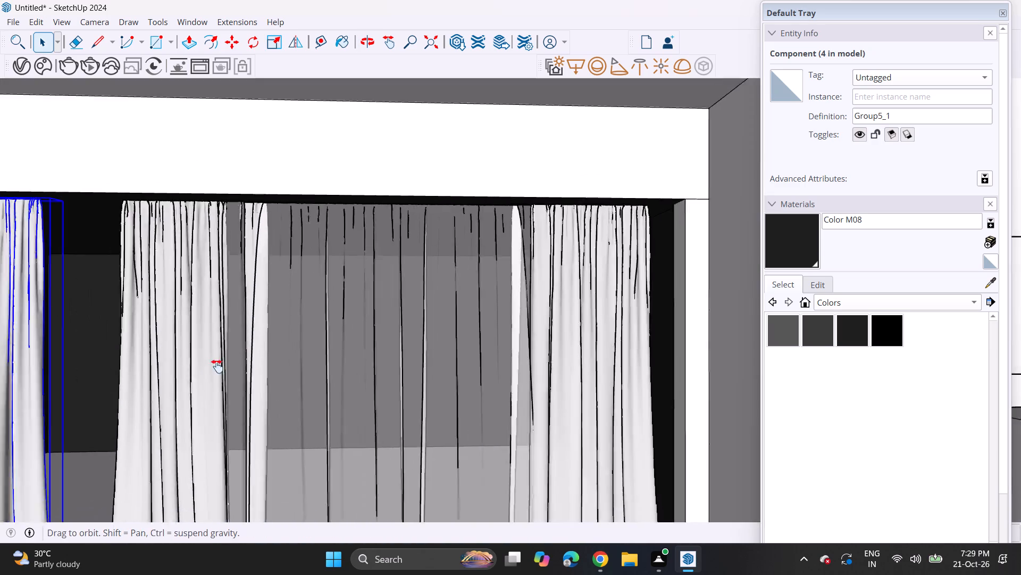
pyautogui.moveTo(217, 366); pyautogui.dragTo(282, 351, button='middle')
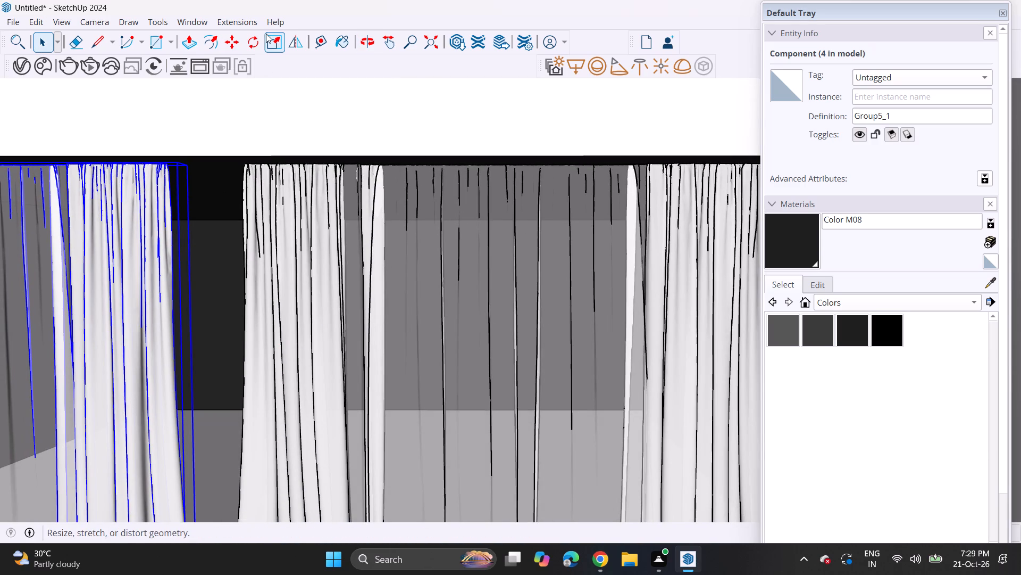
pyautogui.click(266, 34)
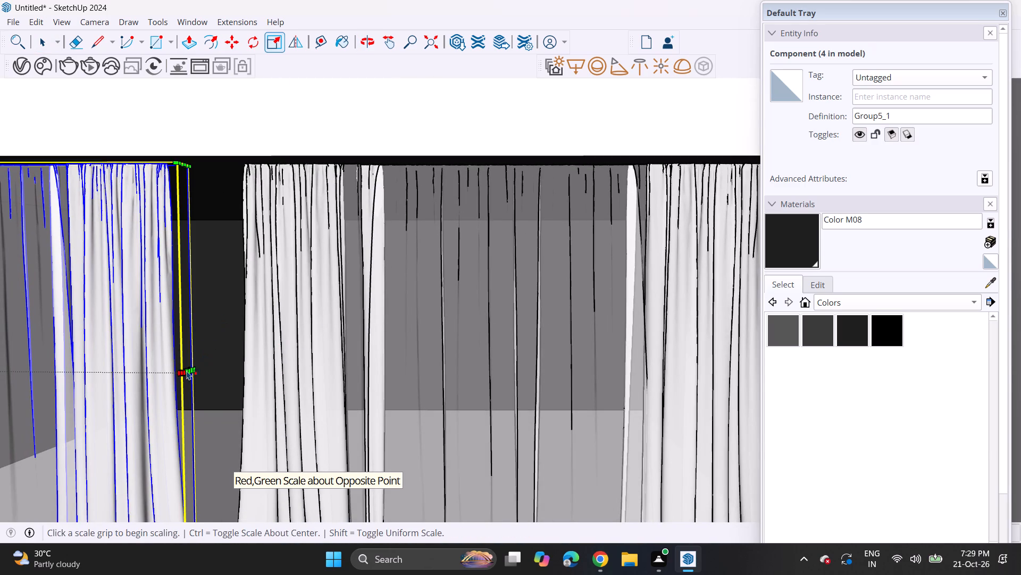
pyautogui.click(190, 368)
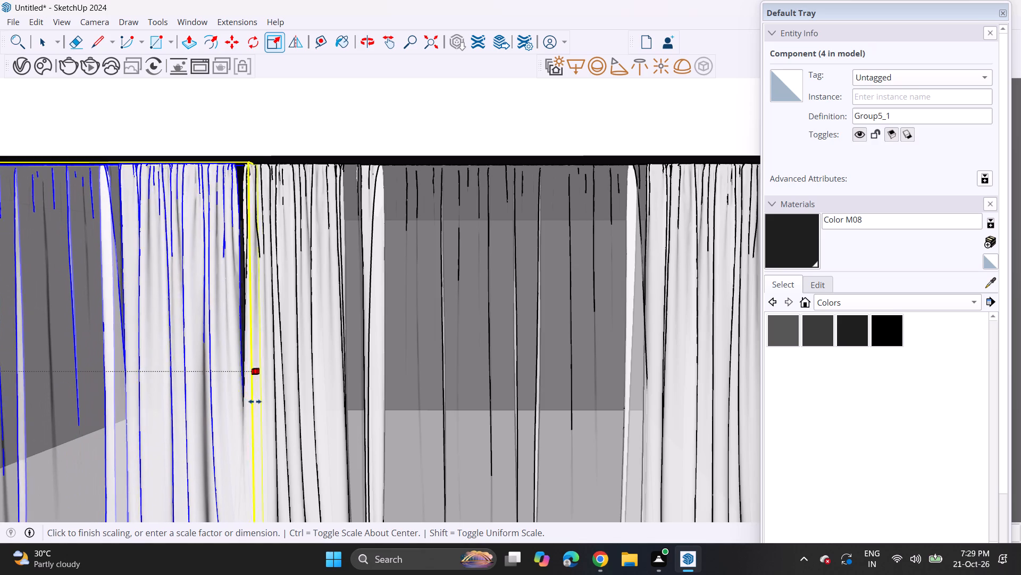
pyautogui.click(256, 402)
pyautogui.scroll(-14, 192, 341)
pyautogui.keyDown('shift'); pyautogui.moveTo(186, 361); pyautogui.dragTo(604, 301, button='middle'); pyautogui.keyUp('shift')
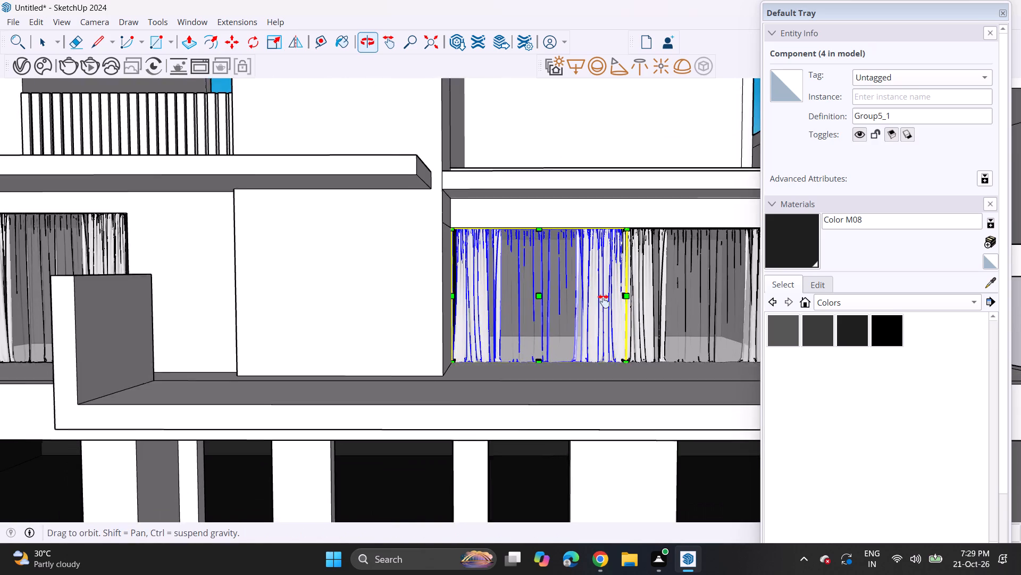
pyautogui.keyDown('shift'); pyautogui.moveTo(604, 301); pyautogui.dragTo(606, 300, button='middle'); pyautogui.keyUp('shift')
pyautogui.press('space')
pyautogui.click(305, 331)
pyautogui.scroll(-8, 305, 331)
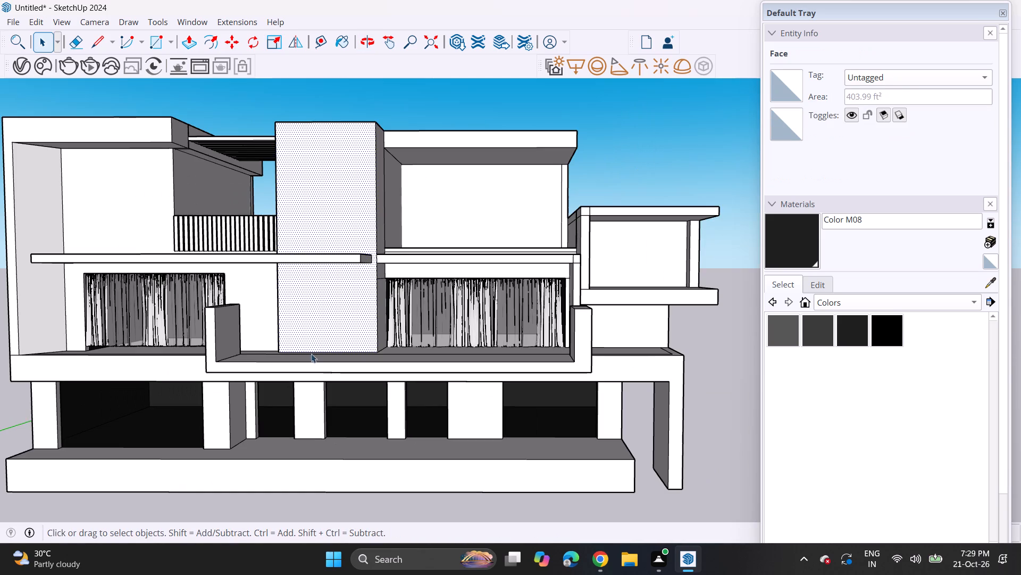
# Copy the middle floor's leftmost curtain down to the upper-left corner of the ground floor's leftmost opening.
pyautogui.click(124, 307)
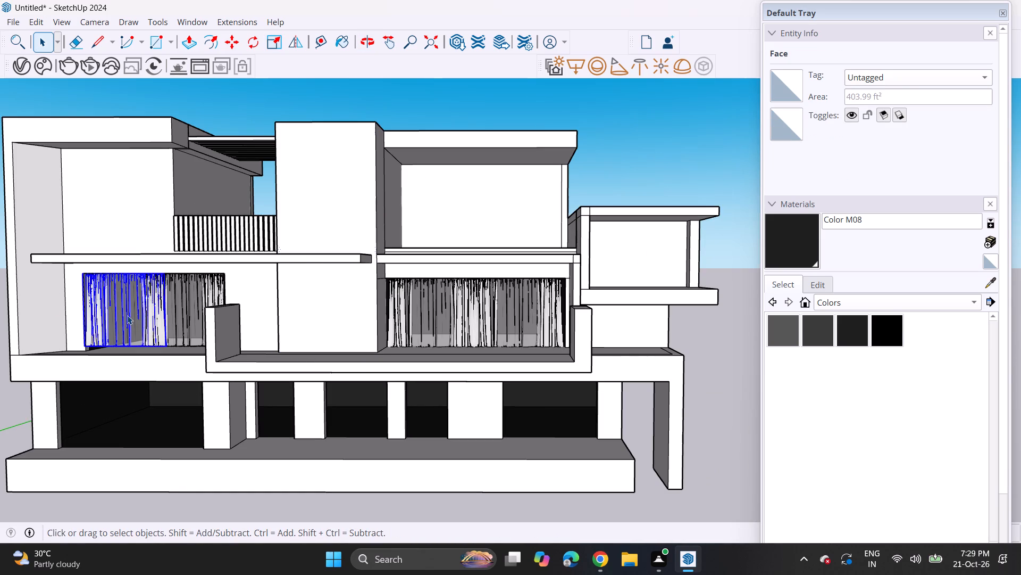
pyautogui.press('m')
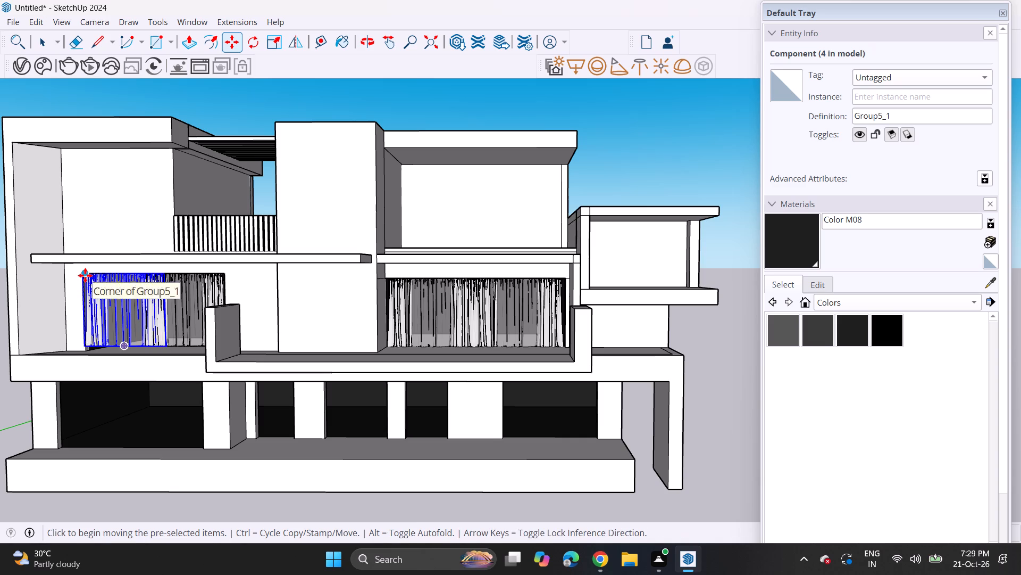
pyautogui.click(85, 275)
pyautogui.moveTo(97, 385); pyautogui.dragTo(195, 311, button='middle')
pyautogui.scroll(7, 177, 315)
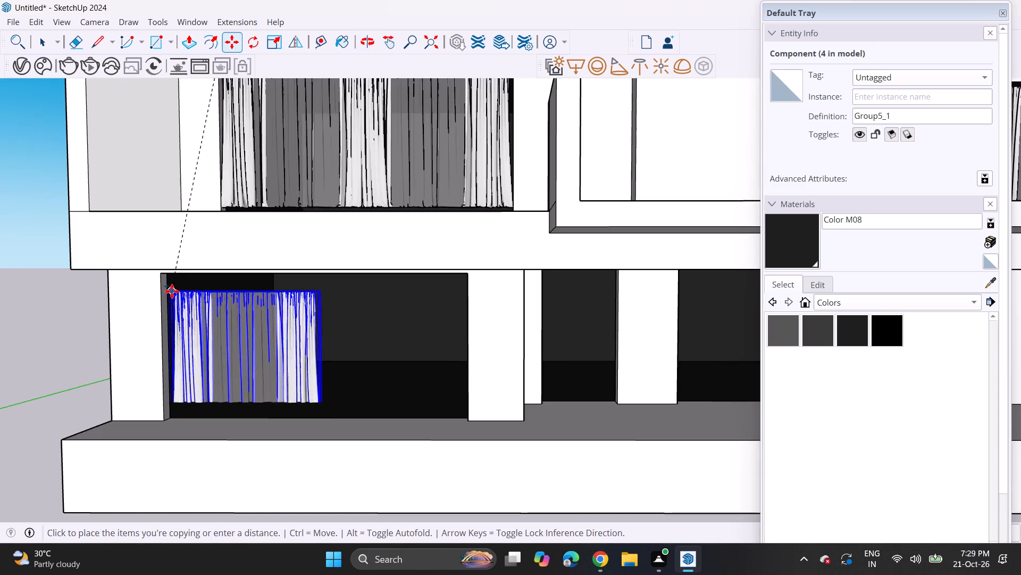
pyautogui.scroll(5, 172, 291)
pyautogui.moveTo(170, 286); pyautogui.dragTo(161, 239, button='middle')
pyautogui.scroll(3, 166, 239)
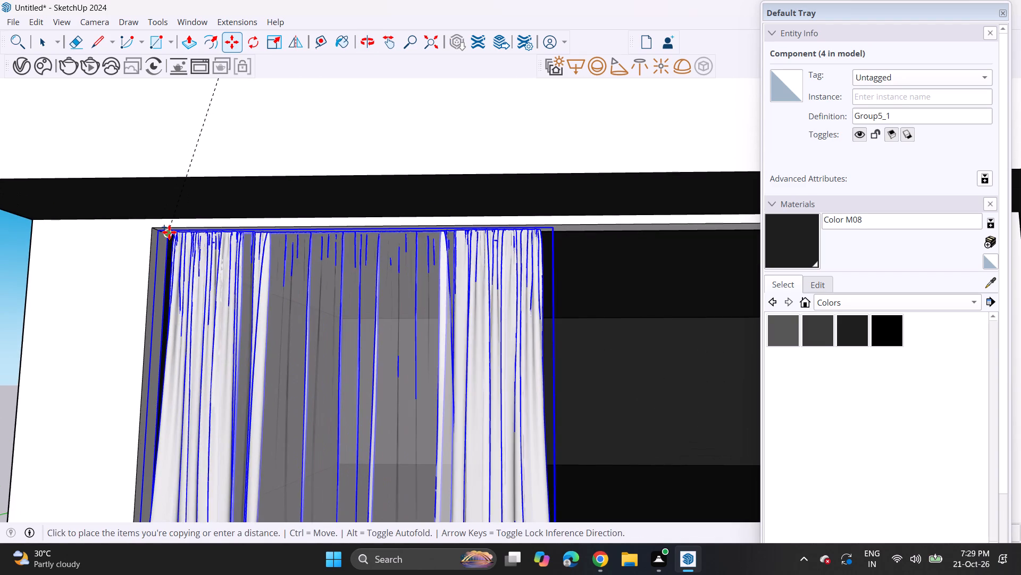
pyautogui.click(169, 232)
# Copy the ground-floor curtain sideways to cover the right part of the leftmost opening.
pyautogui.click(165, 237)
pyautogui.scroll(-5, 201, 276)
pyautogui.keyDown('shift'); pyautogui.moveTo(282, 251); pyautogui.dragTo(165, 261, button='middle'); pyautogui.keyUp('shift')
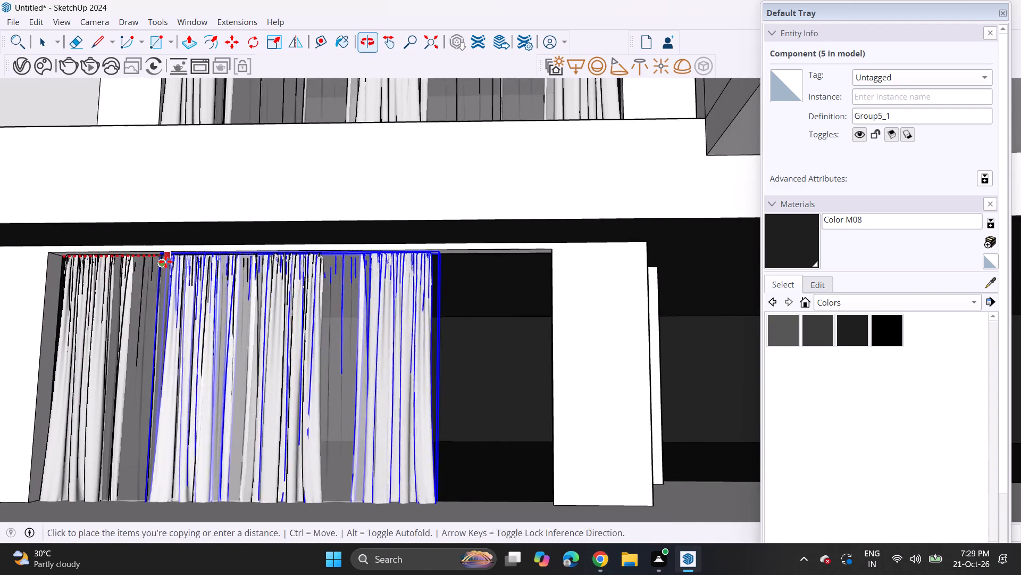
pyautogui.moveTo(165, 261); pyautogui.dragTo(228, 275, button='middle')
pyautogui.click(306, 256)
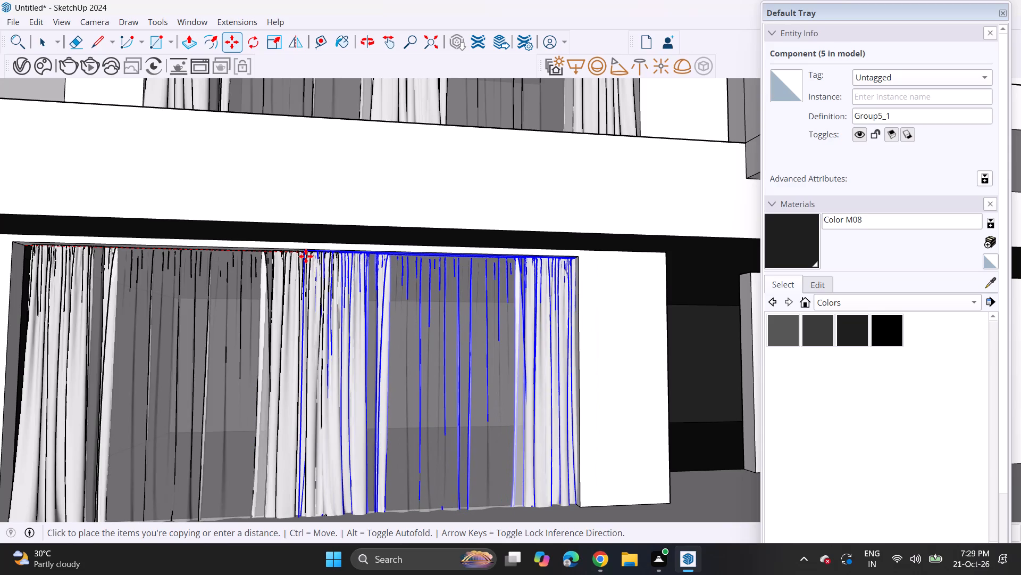
# Copy the curtain to the top corner of the next, narrower ground-floor opening to the right.
pyautogui.moveTo(324, 253); pyautogui.dragTo(77, 324, button='middle')
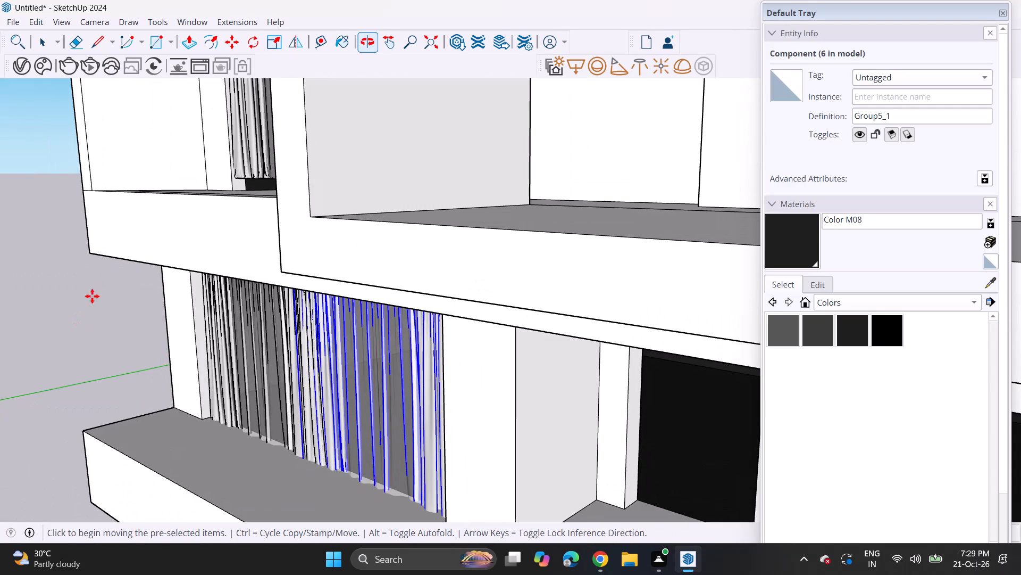
pyautogui.moveTo(303, 227); pyautogui.dragTo(328, 173, button='middle')
pyautogui.click(270, 314)
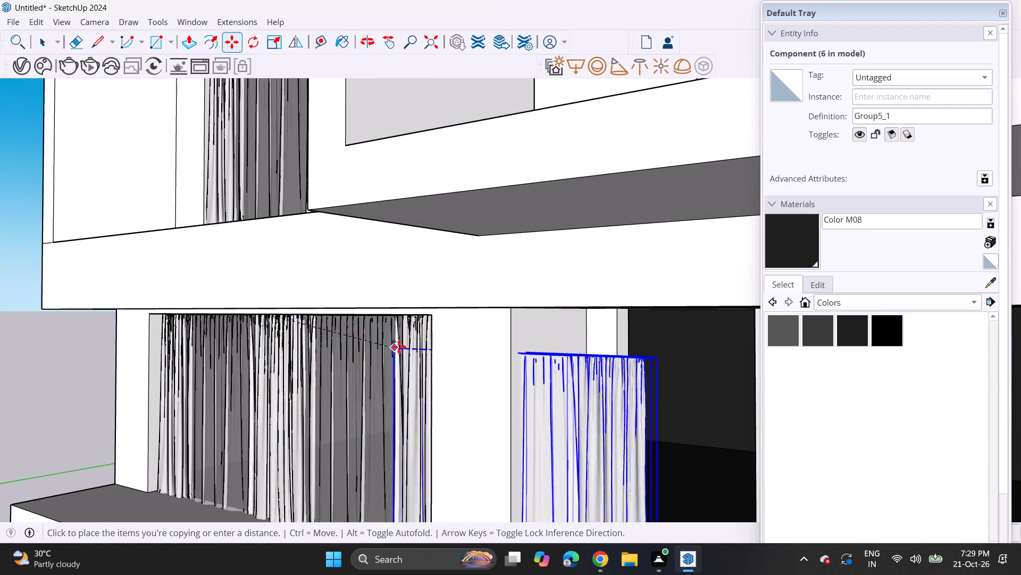
pyautogui.scroll(-4, 403, 346)
pyautogui.moveTo(406, 343); pyautogui.dragTo(127, 278, button='middle')
pyautogui.moveTo(127, 277); pyautogui.dragTo(253, 273, button='middle')
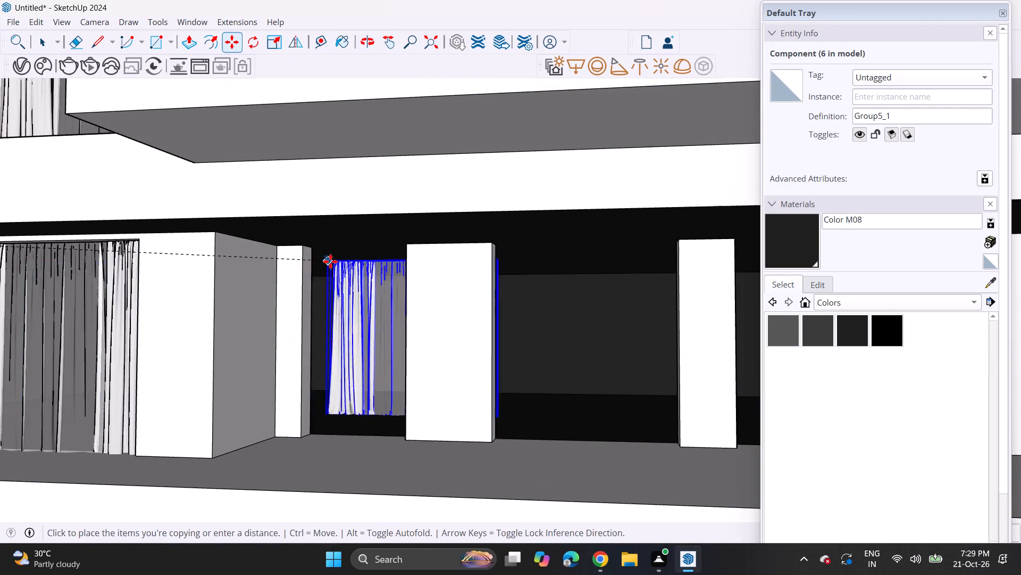
pyautogui.scroll(3, 327, 261)
pyautogui.click(303, 242)
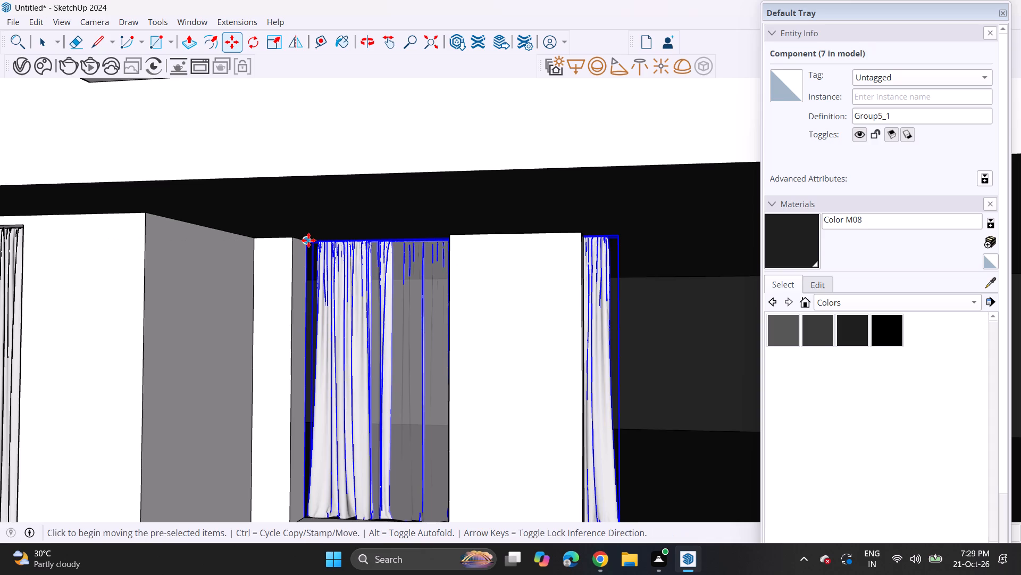
# Copy that curtain sideways into the following ground-floor opening, starting at the right edge of the wide pillar.
pyautogui.click(308, 240)
pyautogui.keyDown('shift'); pyautogui.moveTo(430, 240); pyautogui.dragTo(277, 259, button='middle'); pyautogui.keyUp('shift')
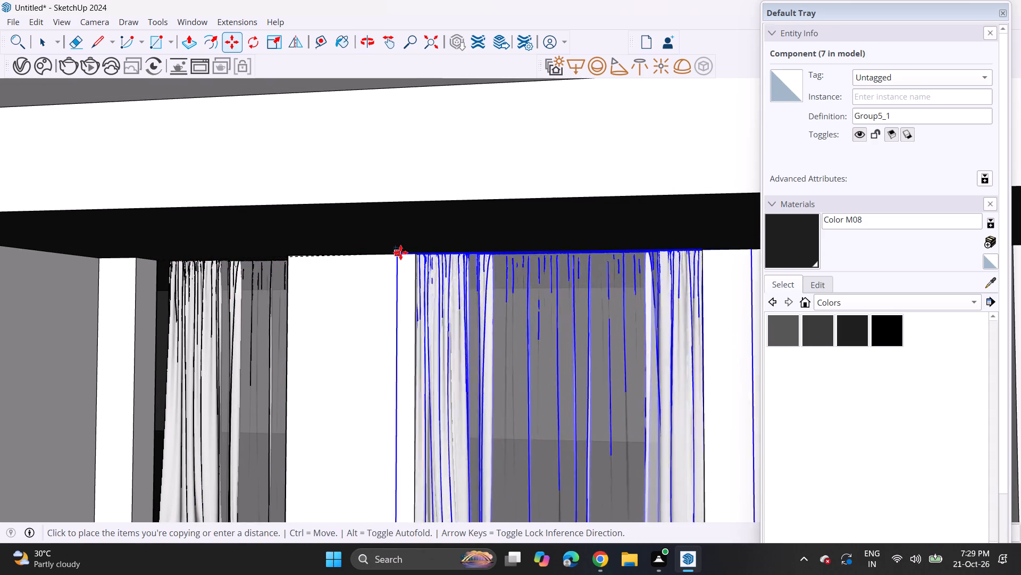
pyautogui.click(420, 261)
pyautogui.scroll(-4, 422, 264)
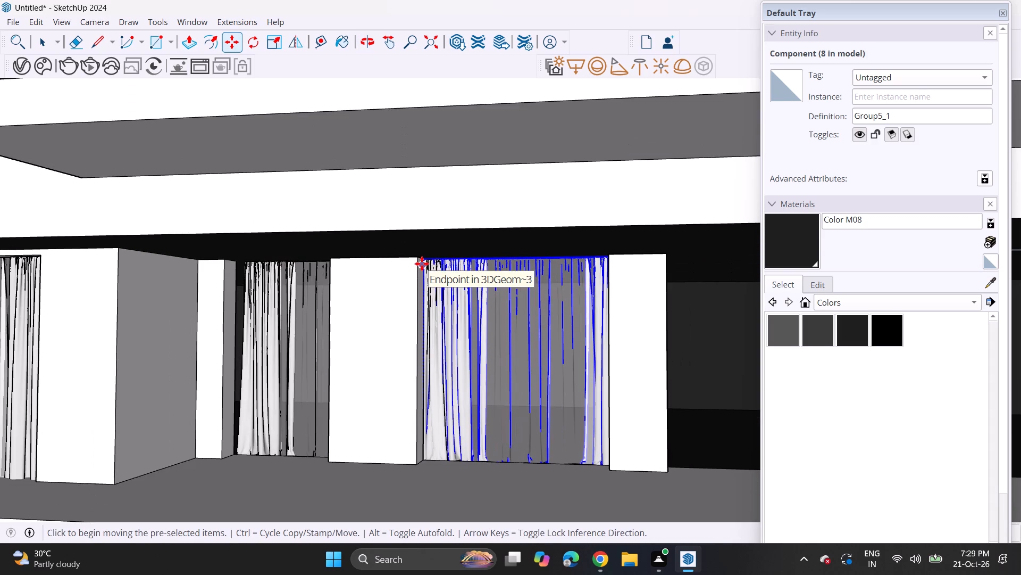
# Copy the curtain into the rightmost ground-floor opening and align its top corner with the adjoining wide wall's edge.
pyautogui.click(425, 259)
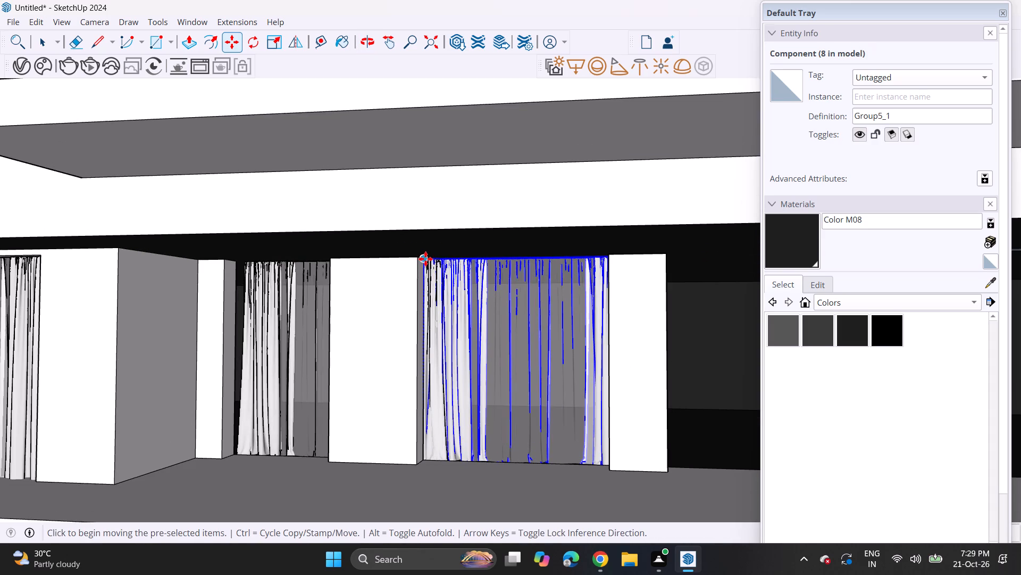
pyautogui.scroll(-5, 425, 259)
pyautogui.keyDown('shift'); pyautogui.moveTo(424, 268); pyautogui.dragTo(156, 294, button='middle'); pyautogui.keyUp('shift')
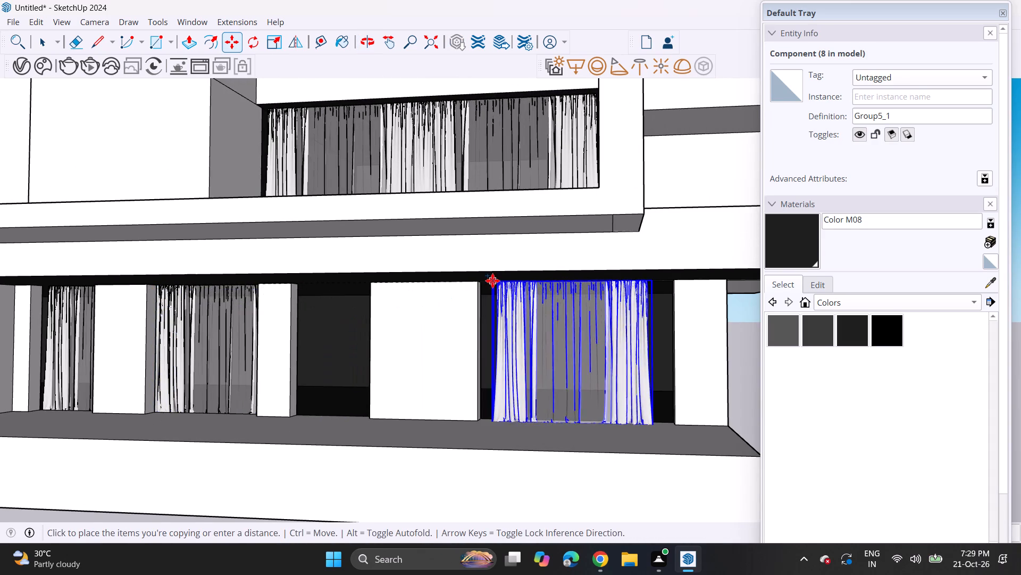
pyautogui.click(481, 283)
pyautogui.moveTo(490, 285); pyautogui.dragTo(269, 262, button='middle')
pyautogui.scroll(3, 349, 264)
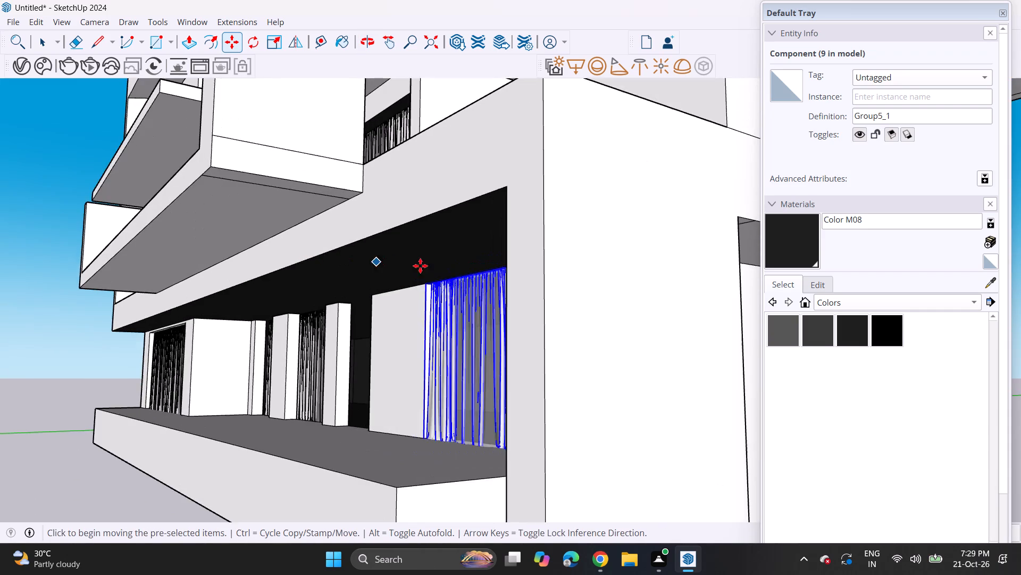
pyautogui.scroll(3, 446, 271)
pyautogui.click(416, 289)
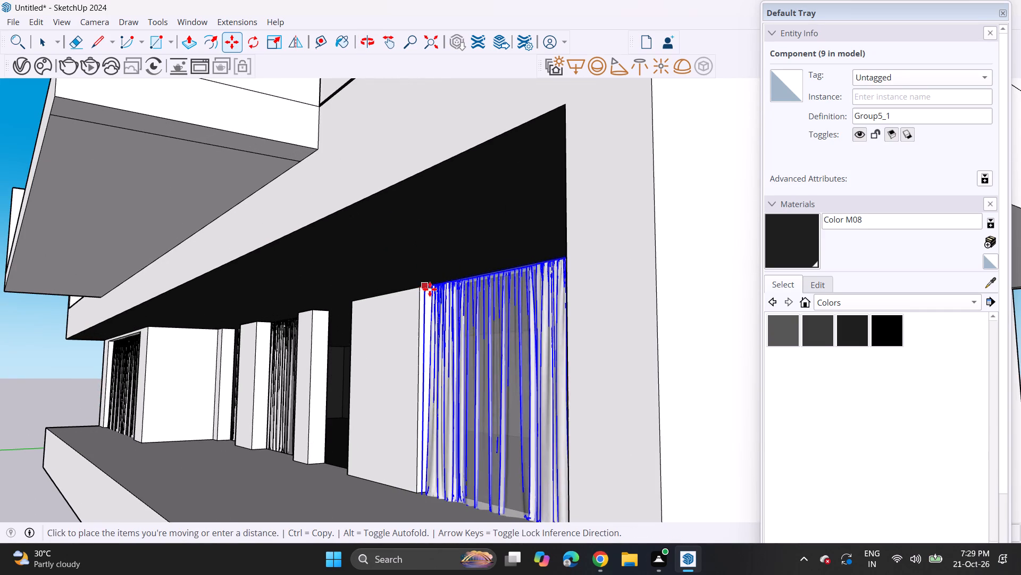
pyautogui.click(432, 289)
# Scale the rightmost ground-floor curtain wider along its length so it reaches the end pillar.
pyautogui.moveTo(417, 310); pyautogui.dragTo(529, 310, button='middle')
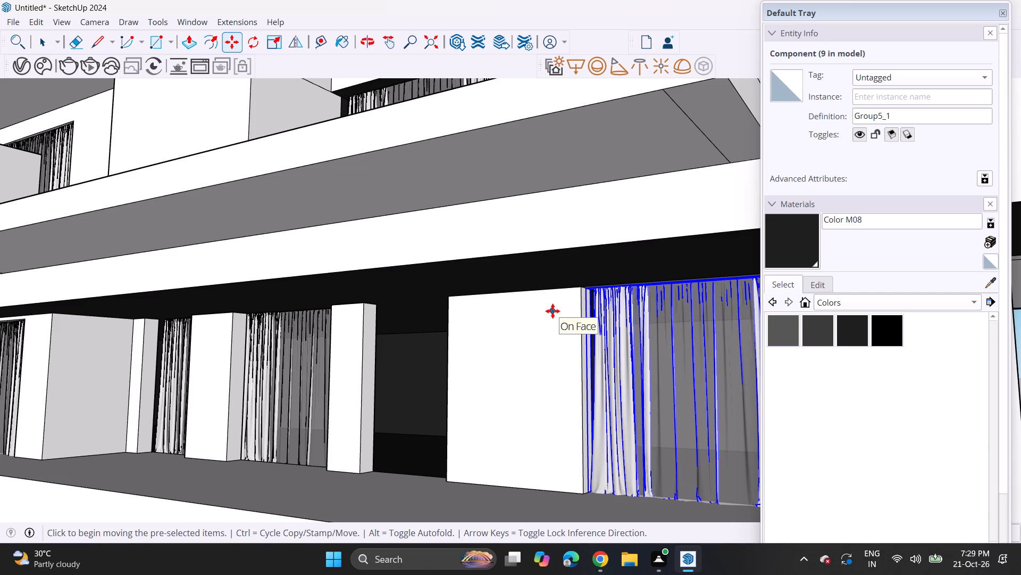
pyautogui.moveTo(415, 326); pyautogui.dragTo(589, 322, button='middle')
pyautogui.keyDown('shift'); pyautogui.moveTo(574, 332); pyautogui.dragTo(371, 307, button='middle'); pyautogui.keyUp('shift')
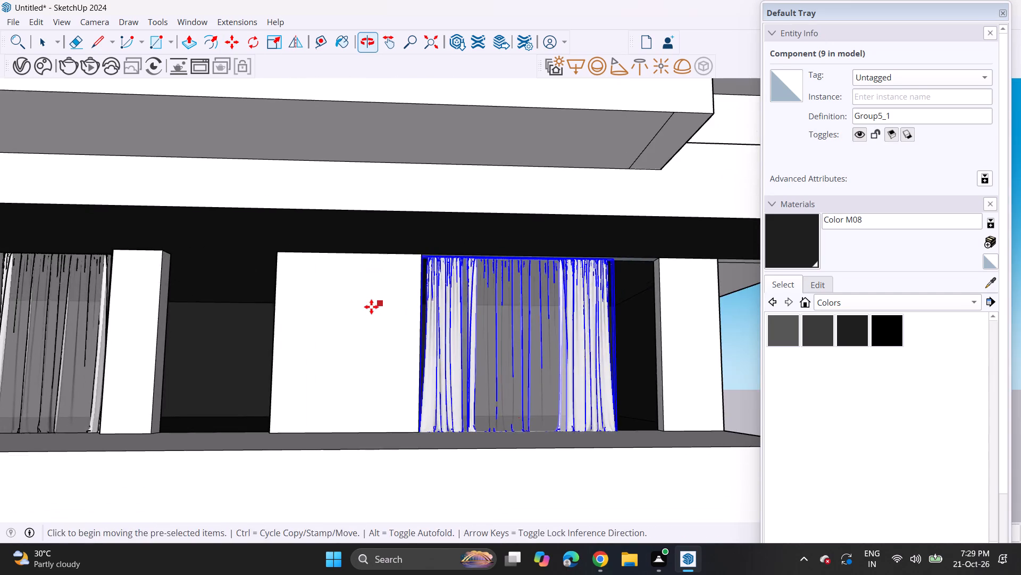
pyautogui.moveTo(371, 307); pyautogui.dragTo(389, 331, button='middle')
pyautogui.scroll(5, 519, 316)
pyautogui.moveTo(512, 330); pyautogui.dragTo(336, 353, button='middle')
pyautogui.press('space')
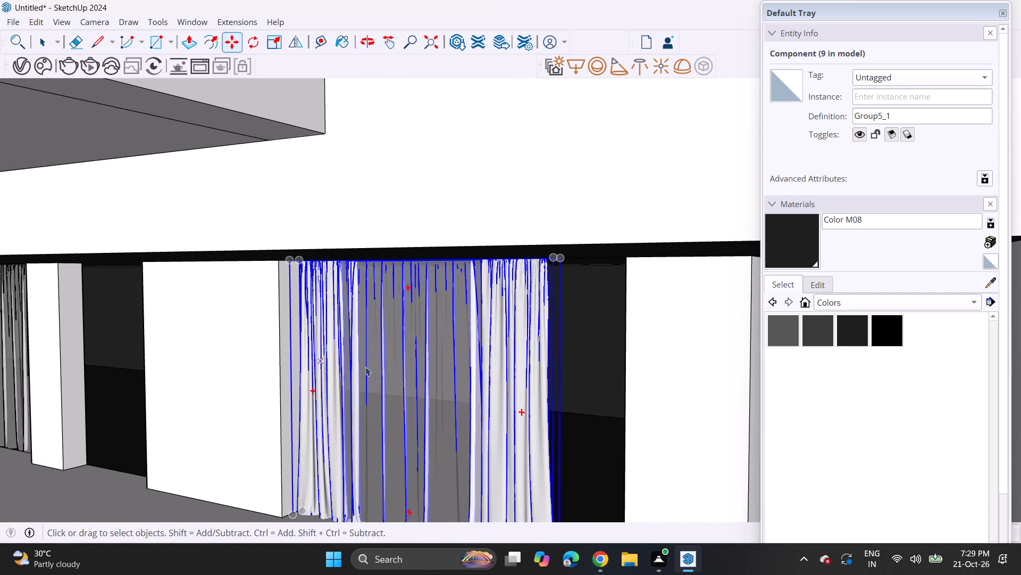
pyautogui.click(415, 389)
pyautogui.scroll(-4, 408, 379)
pyautogui.click(283, 41)
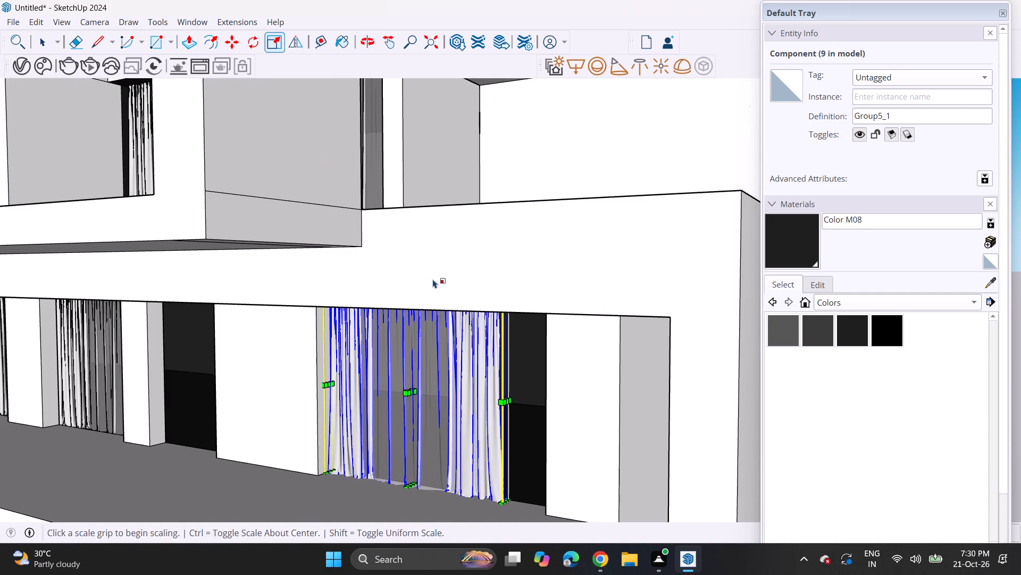
pyautogui.keyDown('shift'); pyautogui.moveTo(427, 271); pyautogui.dragTo(370, 163, button='middle'); pyautogui.keyUp('shift')
pyautogui.scroll(2, 441, 357)
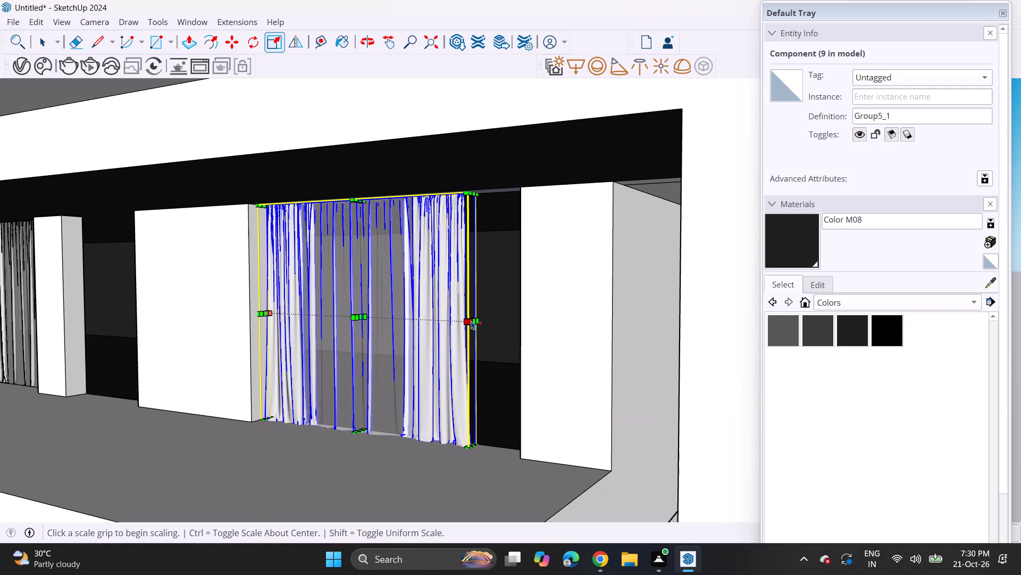
pyautogui.click(475, 318)
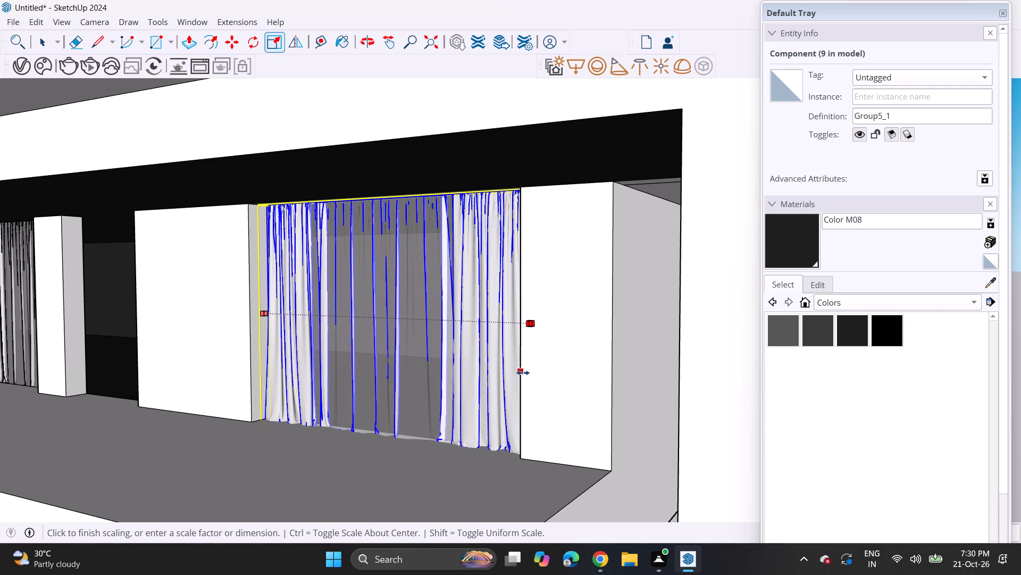
pyautogui.click(523, 373)
# Scale the curtain in the narrower ground-floor opening so its left end reaches the recess's left pillar.
pyautogui.scroll(-4, 377, 368)
pyautogui.keyDown('shift'); pyautogui.moveTo(120, 300); pyautogui.dragTo(416, 310, button='middle'); pyautogui.keyUp('shift')
pyautogui.moveTo(416, 313); pyautogui.dragTo(612, 281, button='middle')
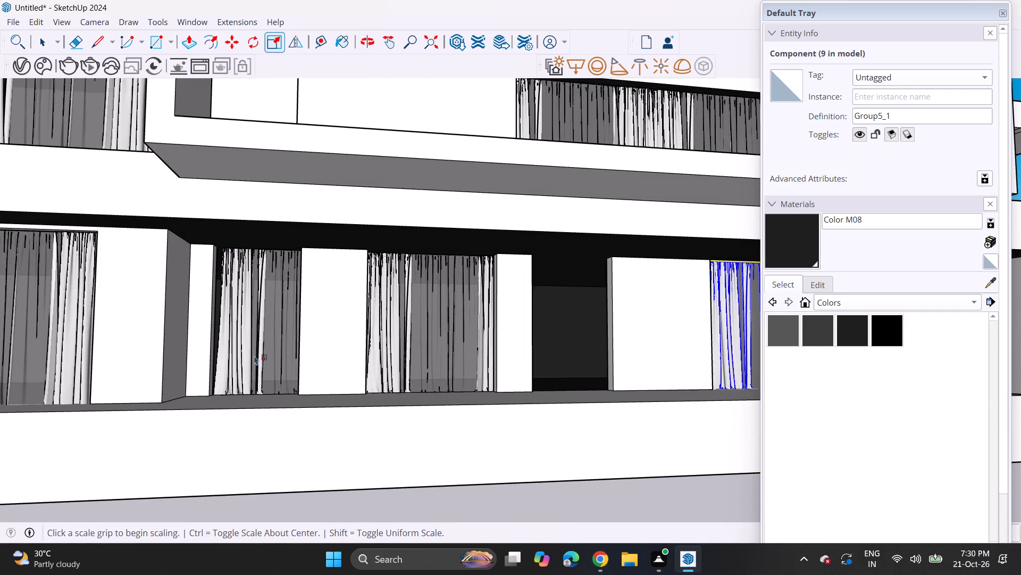
pyautogui.moveTo(249, 342); pyautogui.dragTo(245, 380, button='middle')
pyautogui.scroll(4, 237, 327)
pyautogui.press('space')
pyautogui.click(237, 327)
pyautogui.scroll(2, 237, 327)
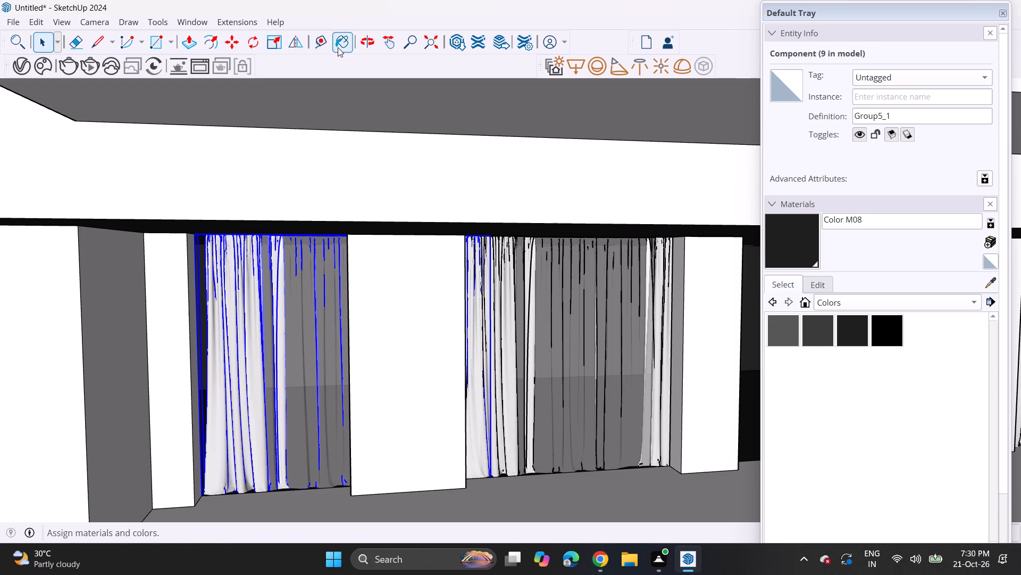
pyautogui.click(279, 44)
pyautogui.moveTo(216, 286); pyautogui.dragTo(225, 292, button='middle')
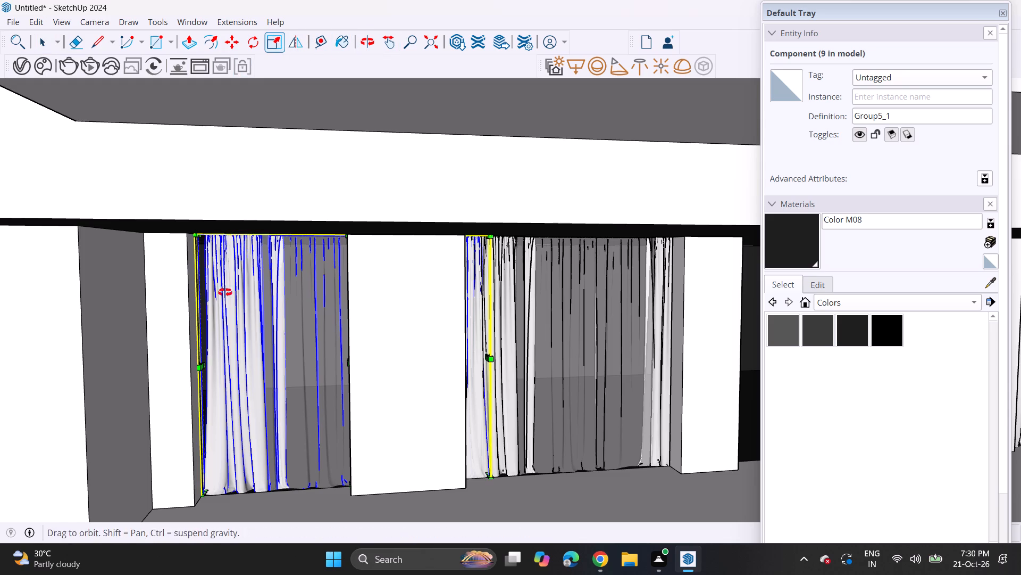
pyautogui.moveTo(225, 292); pyautogui.dragTo(243, 294, button='middle')
pyautogui.scroll(4, 211, 375)
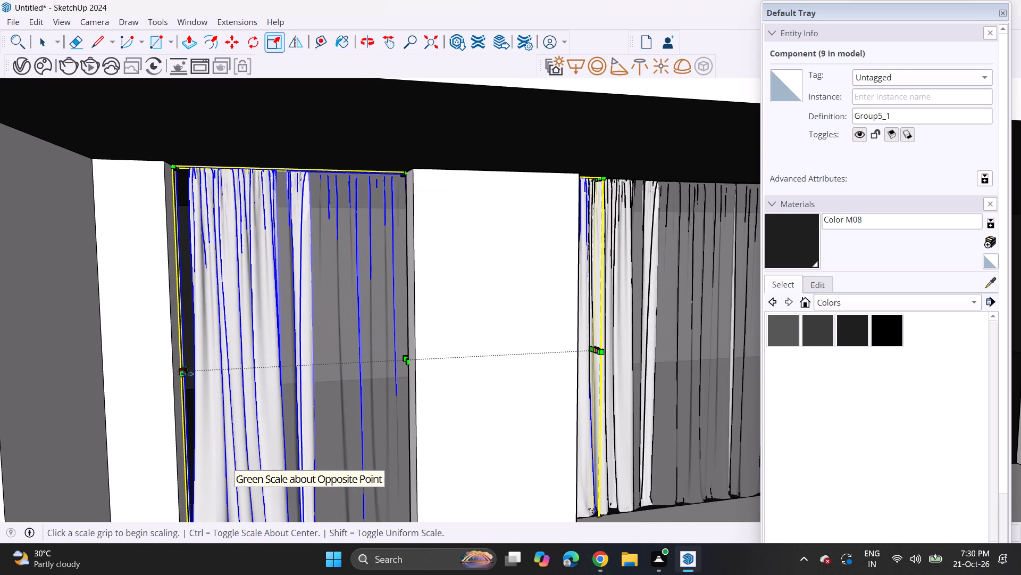
pyautogui.click(187, 374)
pyautogui.click(158, 374)
pyautogui.scroll(-4, 271, 329)
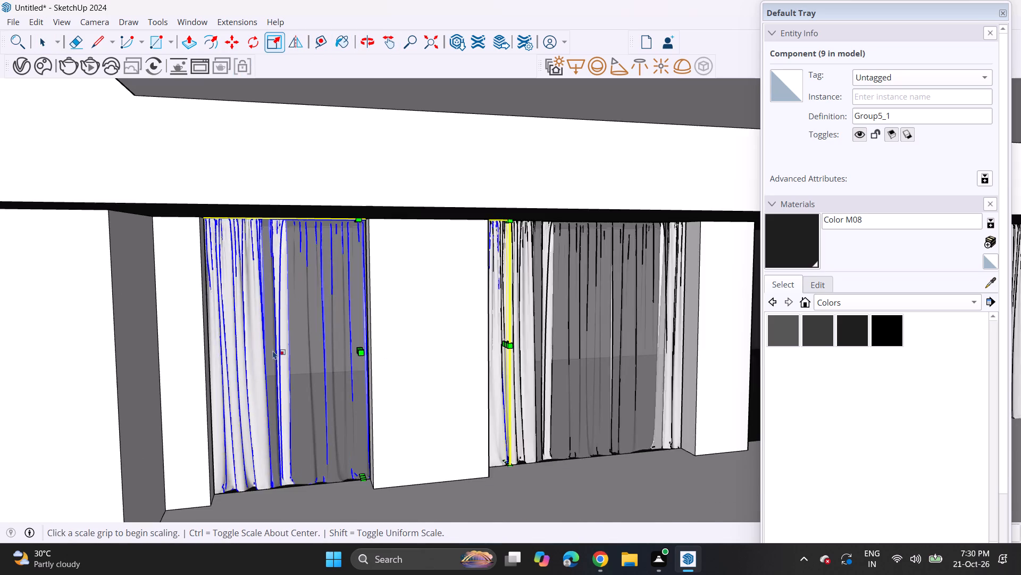
pyautogui.scroll(-11, 273, 350)
pyautogui.moveTo(301, 405); pyautogui.dragTo(269, 369, button='middle')
pyautogui.press('space')
pyautogui.click(355, 379)
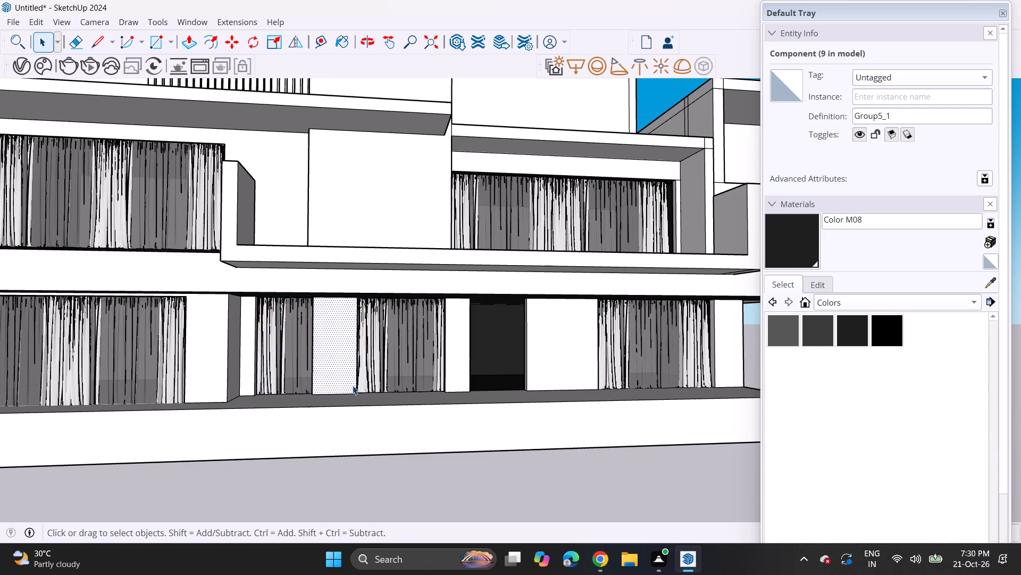
# Import the black three-panel window frame Component_21 from the Downloads folder.
pyautogui.scroll(-4, 351, 388)
pyautogui.keyDown('shift'); pyautogui.moveTo(378, 369); pyautogui.dragTo(436, 367, button='middle'); pyautogui.keyUp('shift')
pyautogui.moveTo(410, 370); pyautogui.dragTo(349, 380, button='middle')
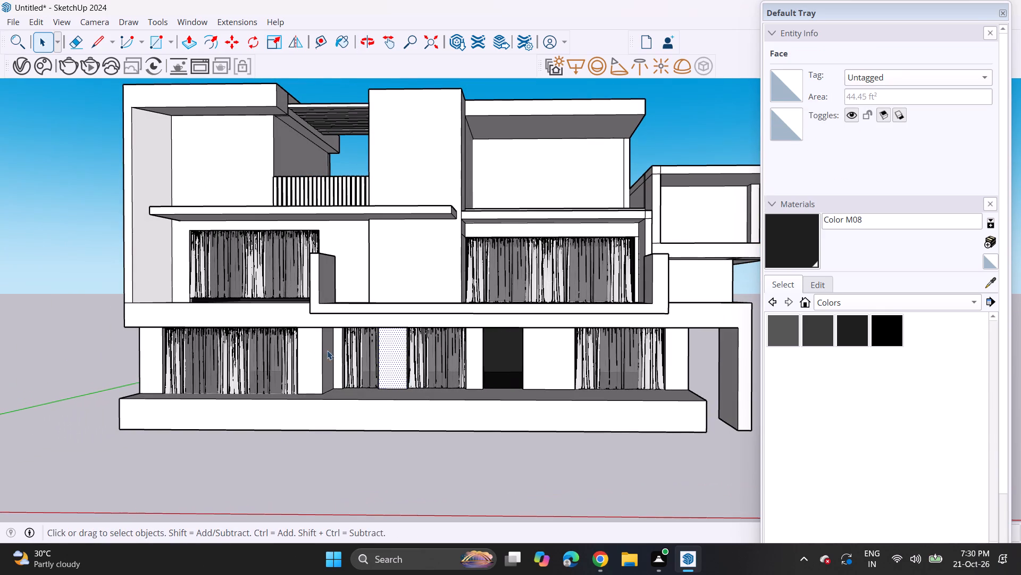
pyautogui.click(21, 18)
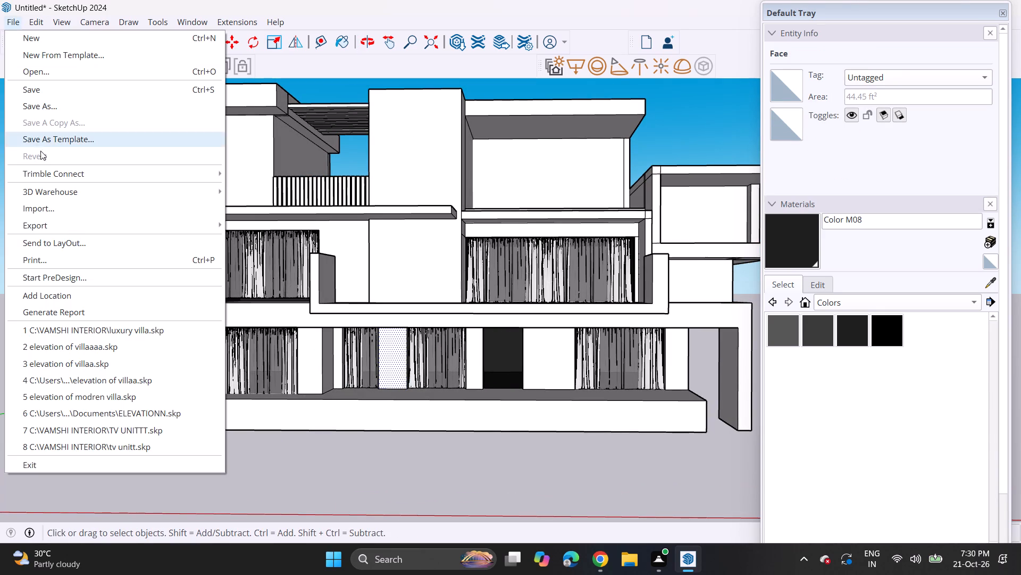
pyautogui.click(46, 215)
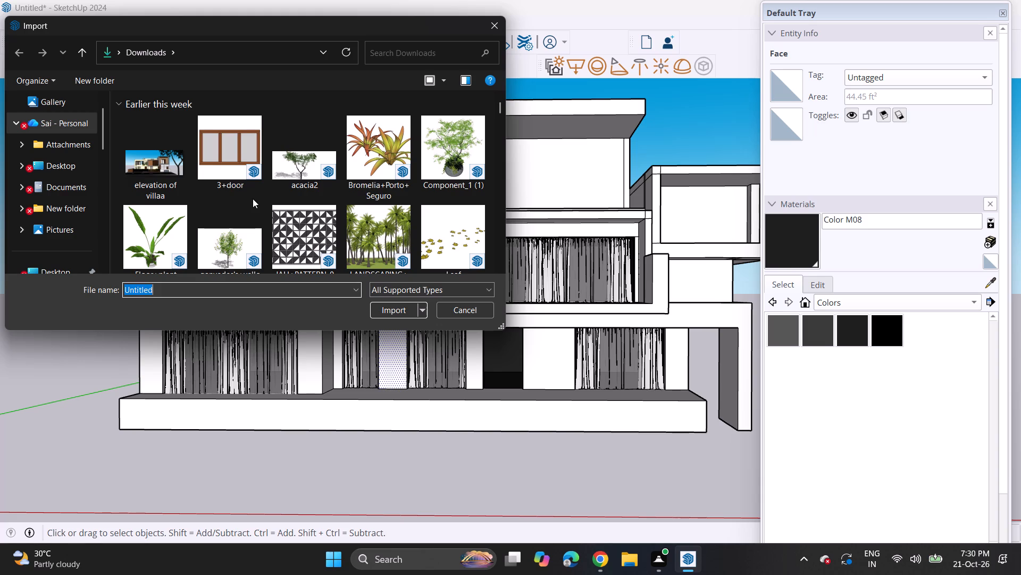
pyautogui.scroll(-2, 253, 199)
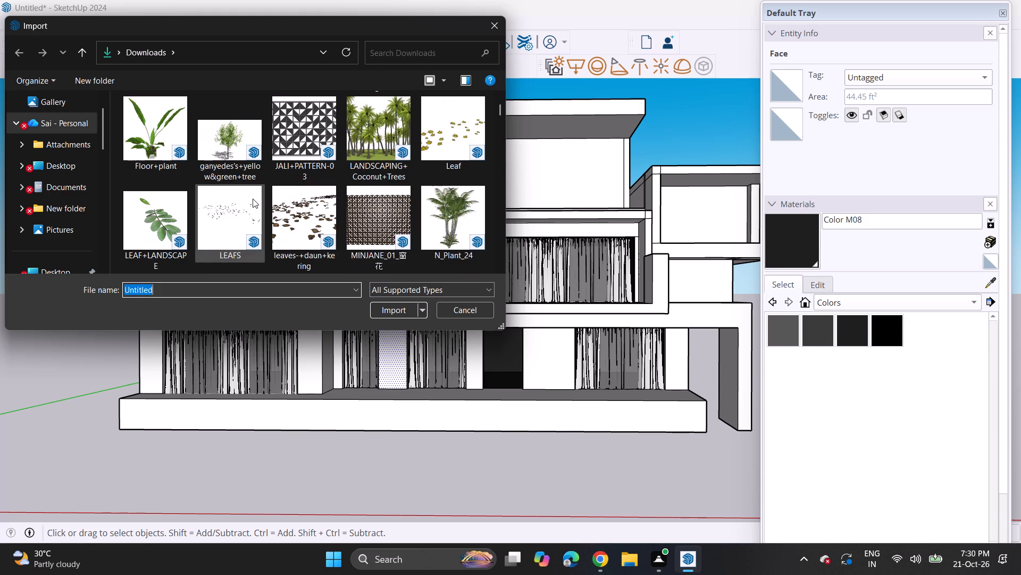
pyautogui.scroll(-4, 253, 199)
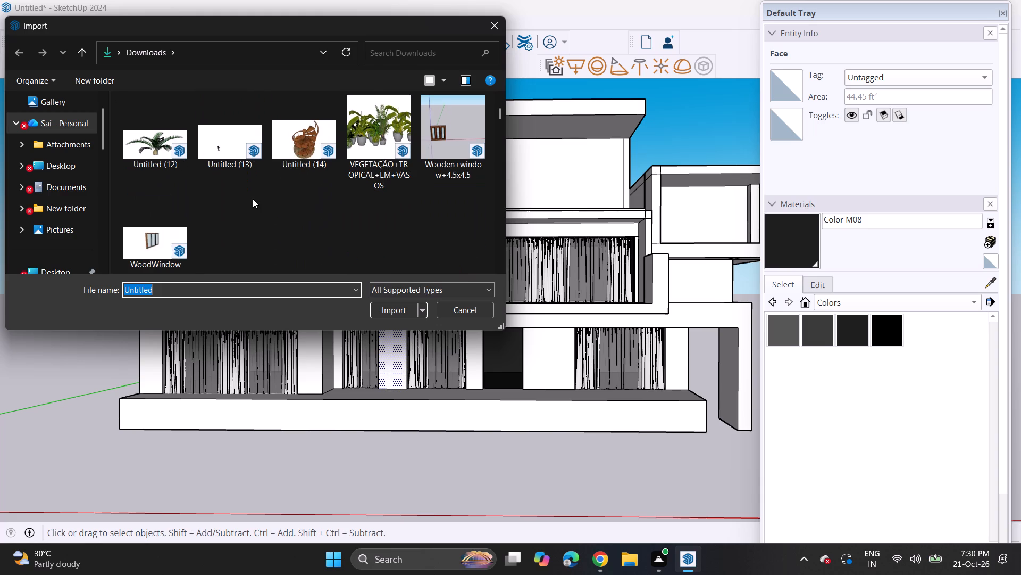
pyautogui.scroll(-3, 253, 199)
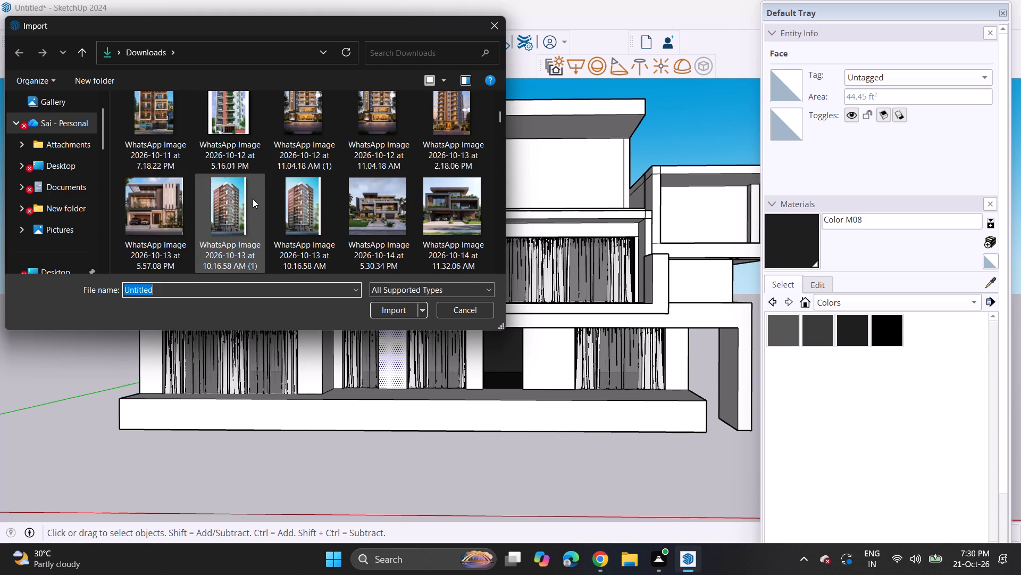
pyautogui.scroll(-6, 253, 199)
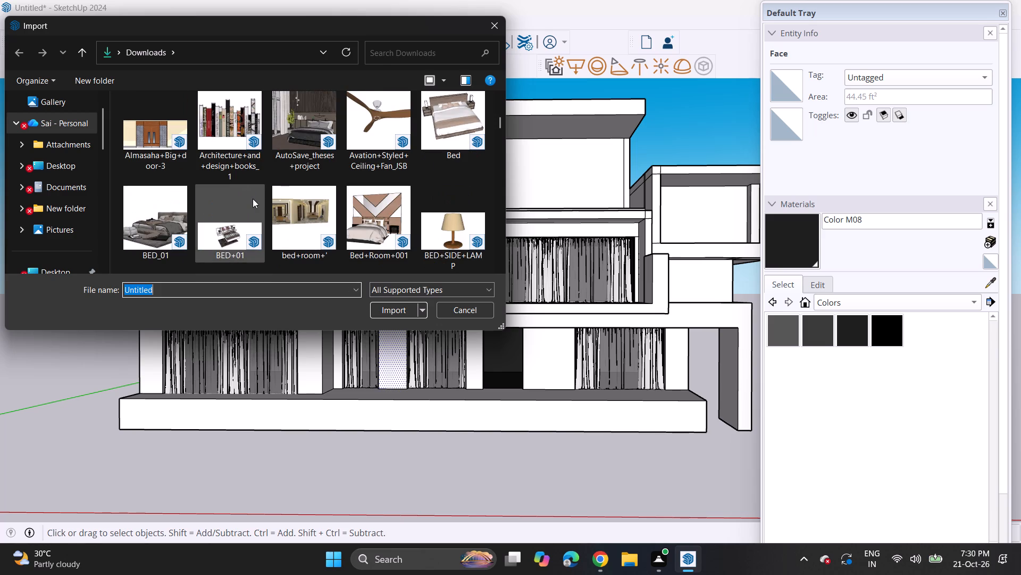
pyautogui.scroll(-4, 253, 199)
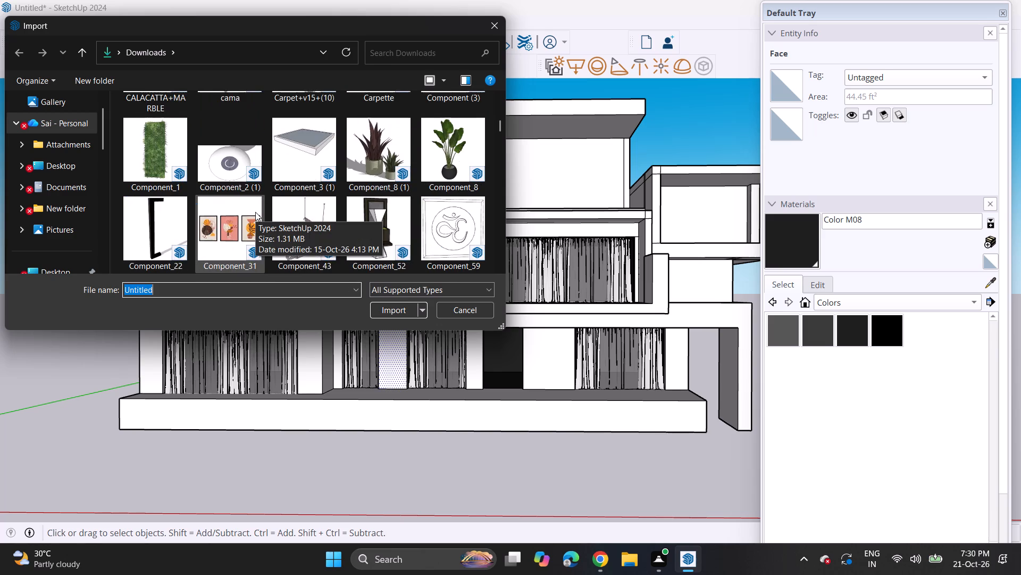
pyautogui.scroll(-5, 255, 212)
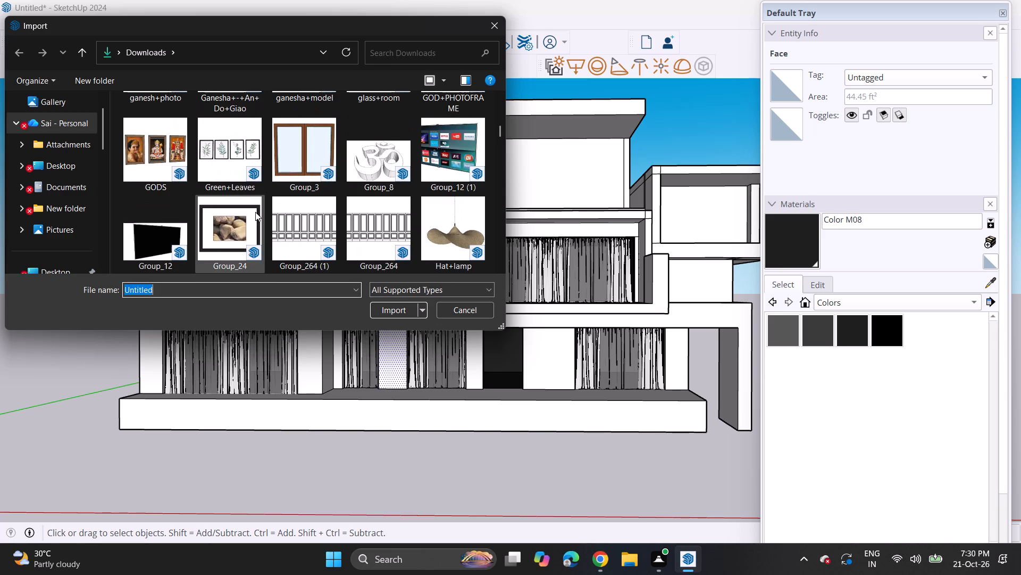
pyautogui.scroll(-5, 255, 212)
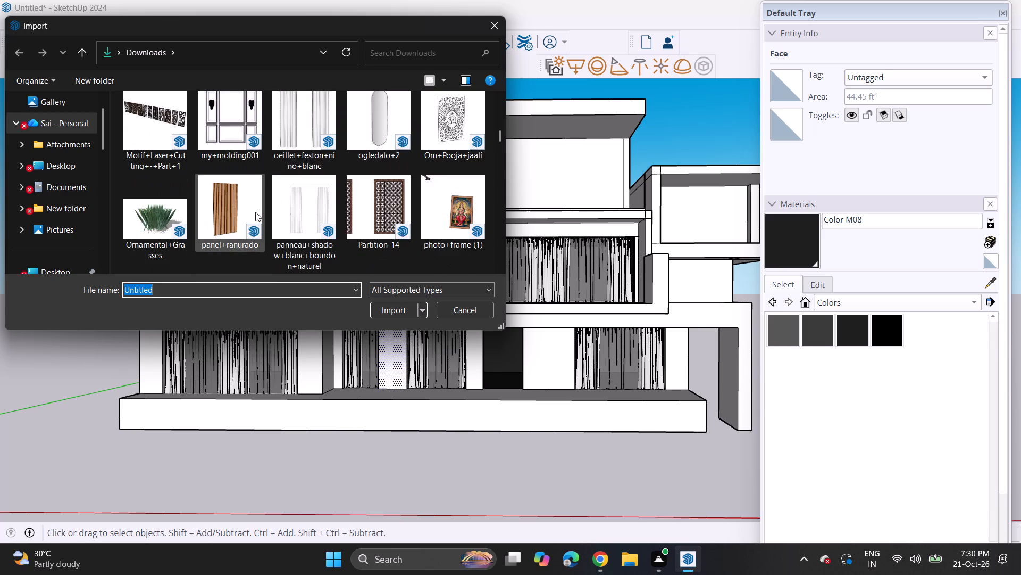
pyautogui.scroll(-2, 255, 212)
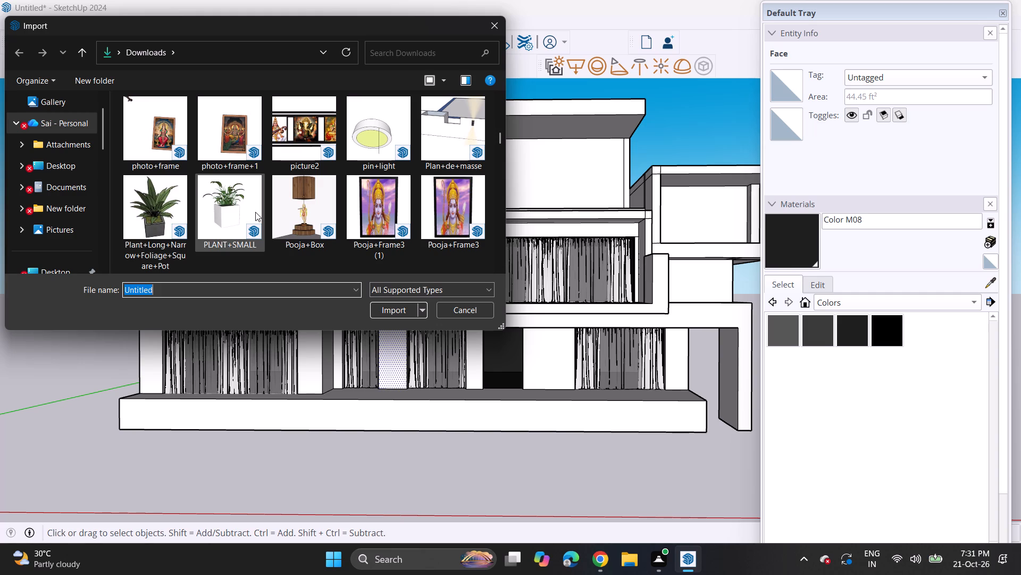
pyautogui.scroll(-4, 214, 175)
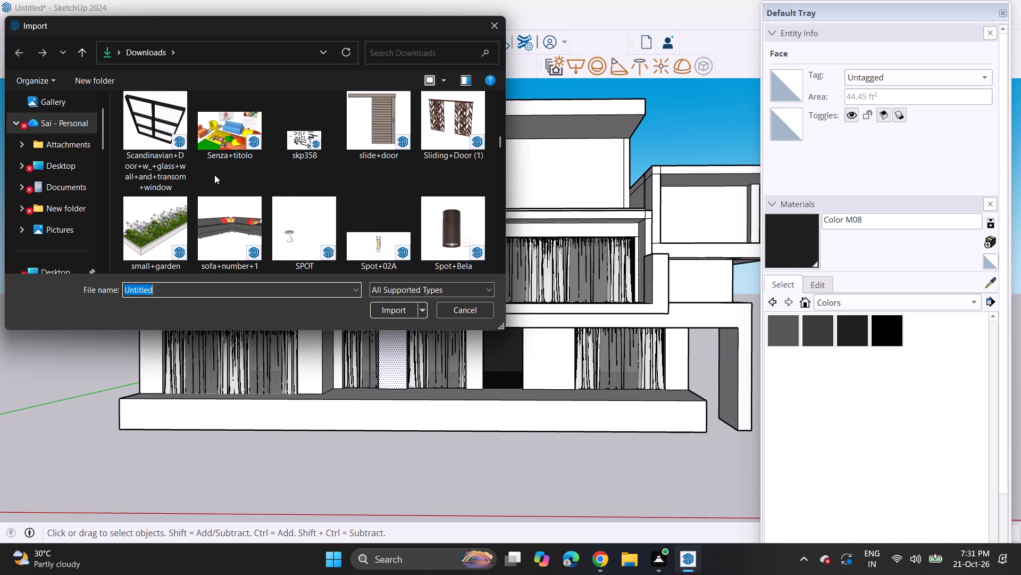
pyautogui.scroll(-3, 214, 175)
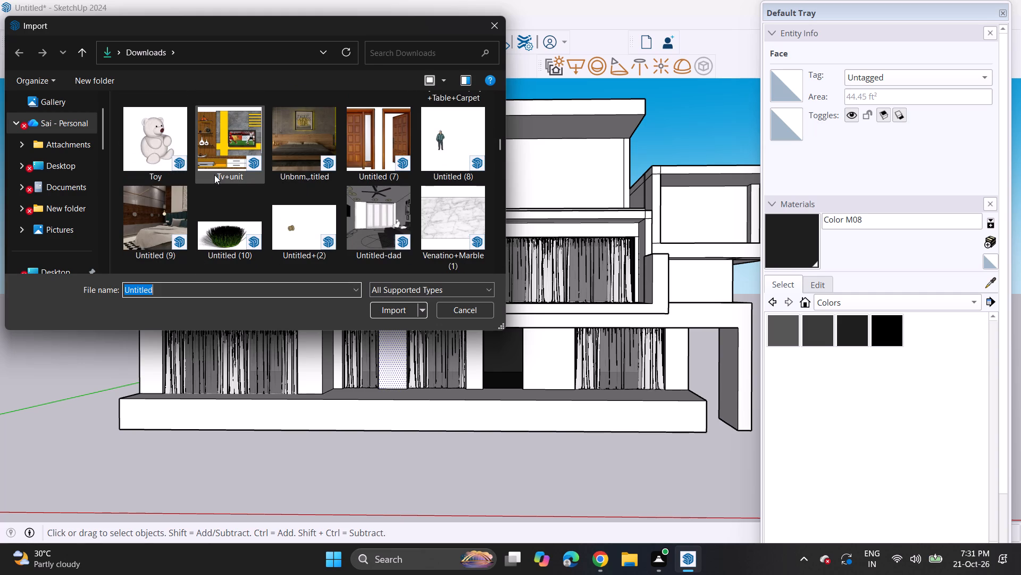
pyautogui.scroll(-4, 214, 175)
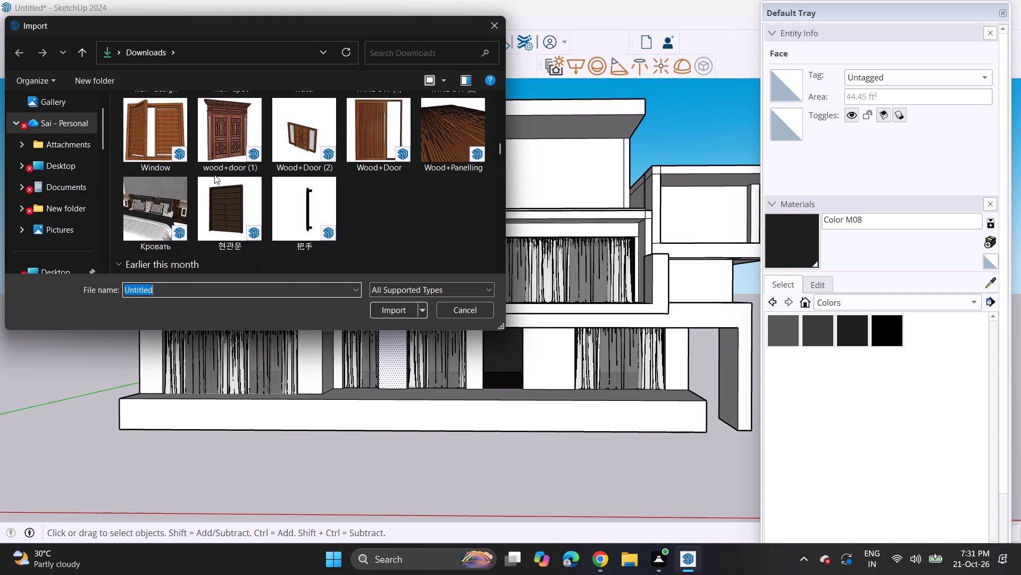
pyautogui.scroll(-8, 214, 175)
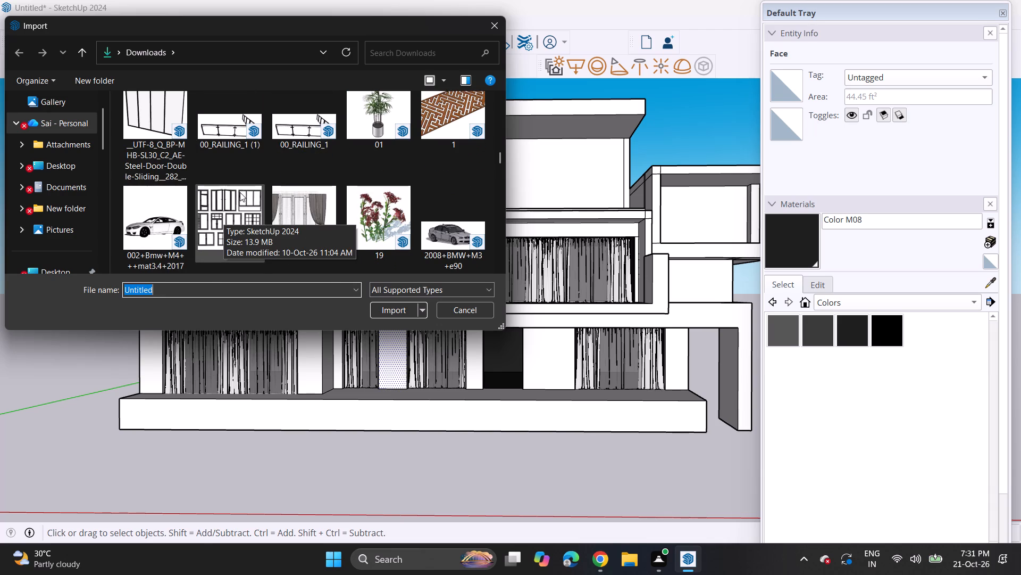
pyautogui.click(145, 119)
pyautogui.scroll(-5, 312, 161)
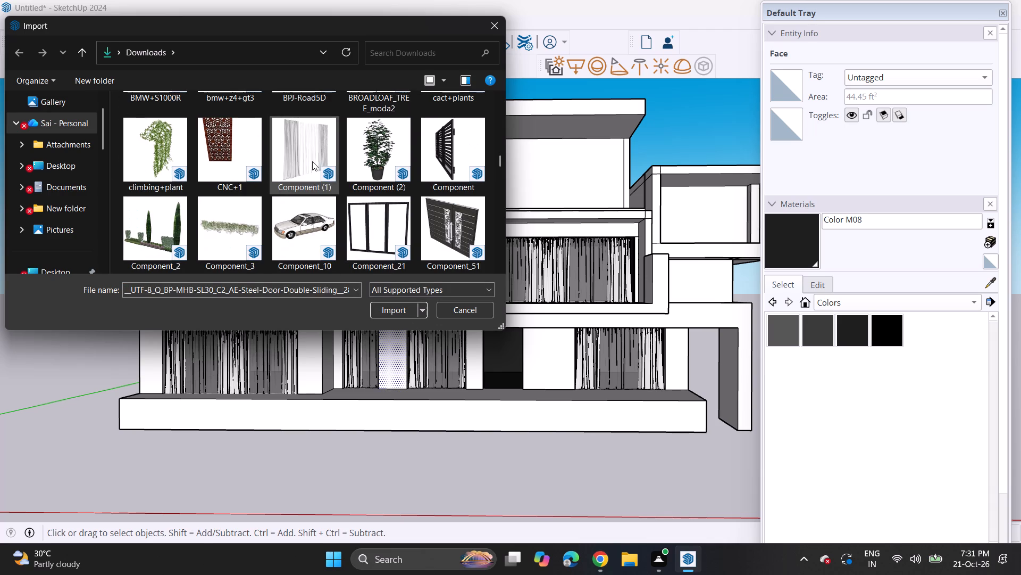
pyautogui.click(366, 244)
pyautogui.click(395, 315)
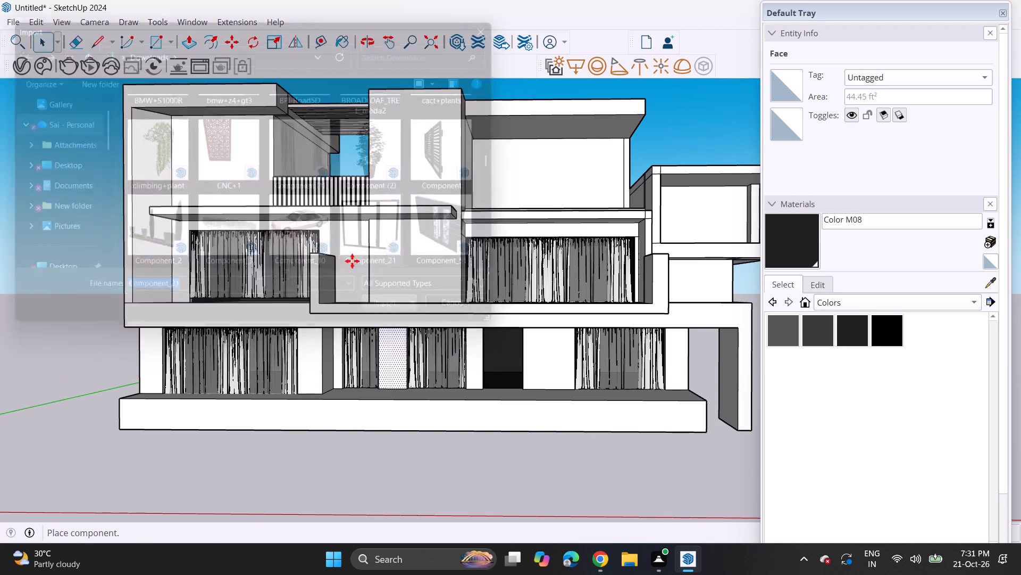
# Place the imported window frame at the lower-left corner of the middle floor's left curtained recess.
pyautogui.moveTo(169, 285); pyautogui.dragTo(231, 318, button='middle')
pyautogui.scroll(9, 176, 308)
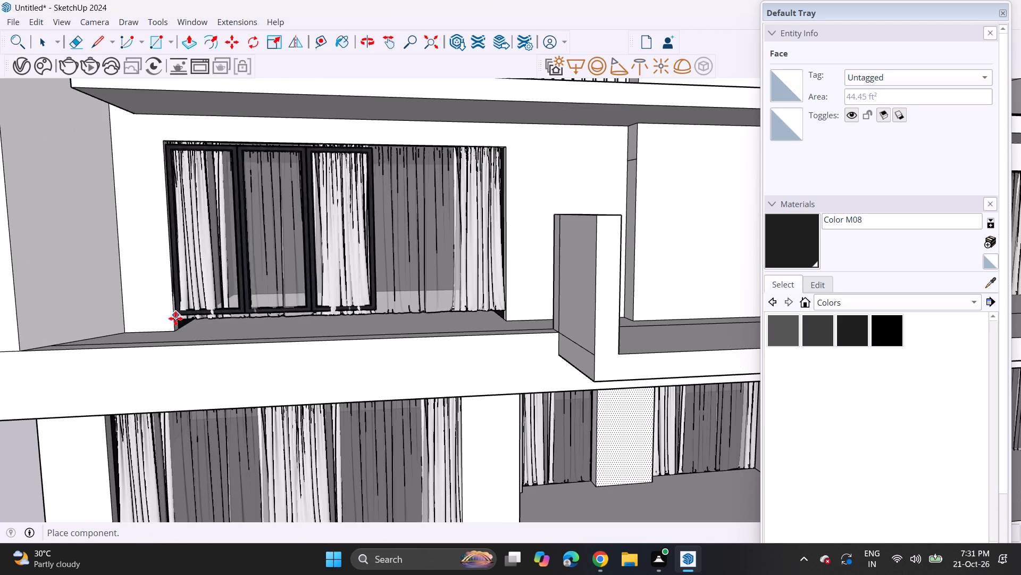
pyautogui.click(172, 335)
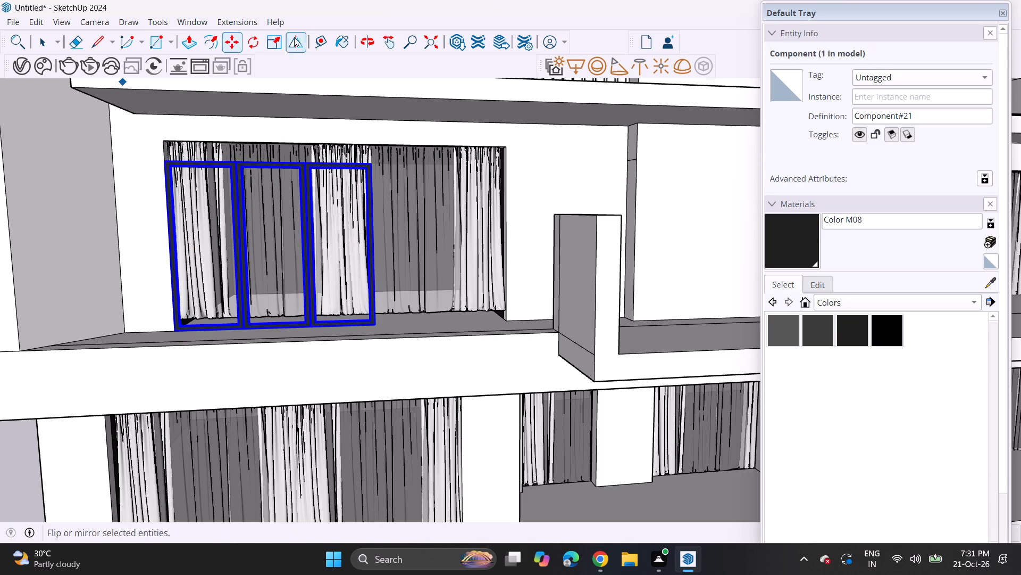
# Scale the window frame taller so its top edge reaches the head of the middle floor's left curtained recess.
pyautogui.moveTo(264, 43); pyautogui.dragTo(276, 45)
pyautogui.moveTo(348, 229); pyautogui.dragTo(296, 203, button='middle')
pyautogui.scroll(5, 286, 157)
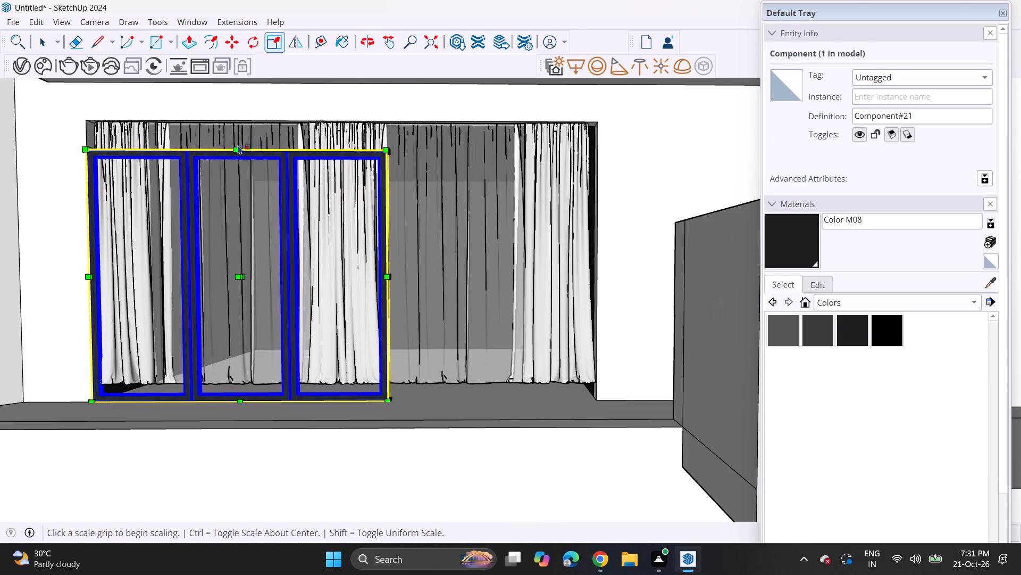
pyautogui.click(243, 150)
pyautogui.click(250, 122)
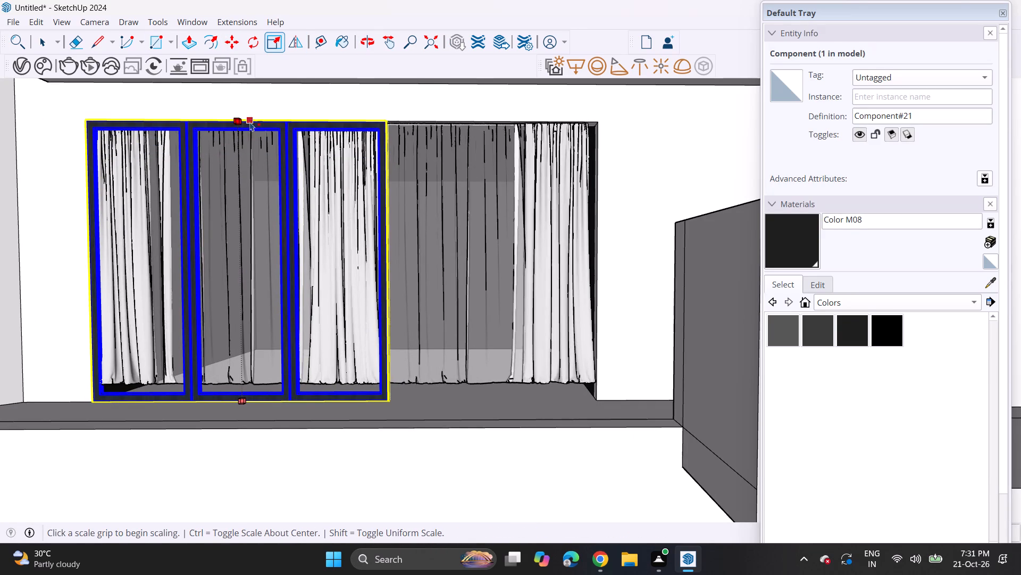
# Copy the three-panel window frame along the recess so the duplicate sits edge to edge with the original.
pyautogui.scroll(-3, 259, 191)
pyautogui.press('m')
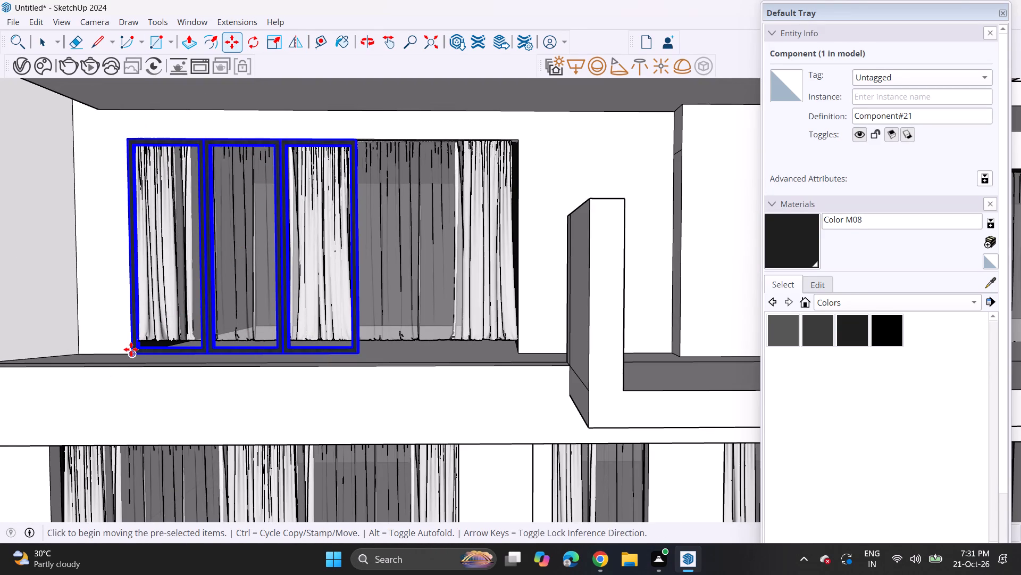
pyautogui.click(131, 349)
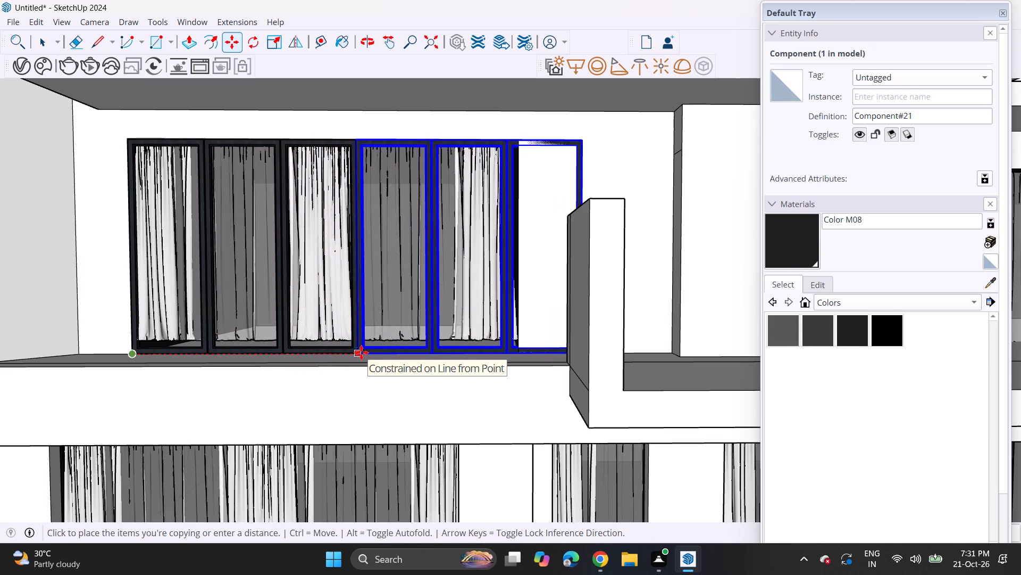
pyautogui.click(361, 352)
# Move the copied window frame slightly back into the recess, behind the first frame's front edge, like an overlapping sliding panel.
pyautogui.moveTo(480, 285); pyautogui.dragTo(388, 306, button='middle')
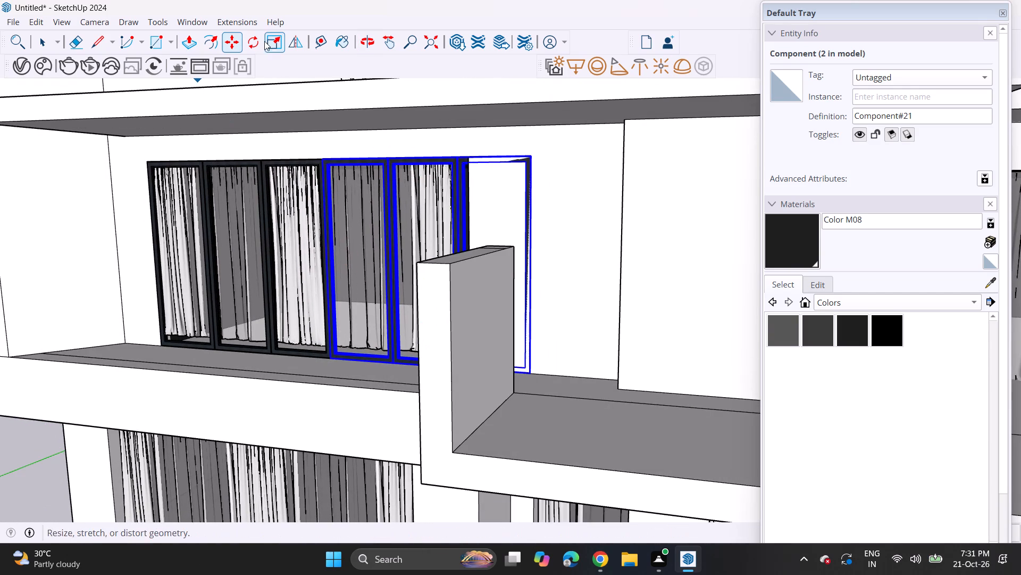
pyautogui.moveTo(341, 363); pyautogui.dragTo(344, 376, button='middle')
pyautogui.scroll(10, 339, 361)
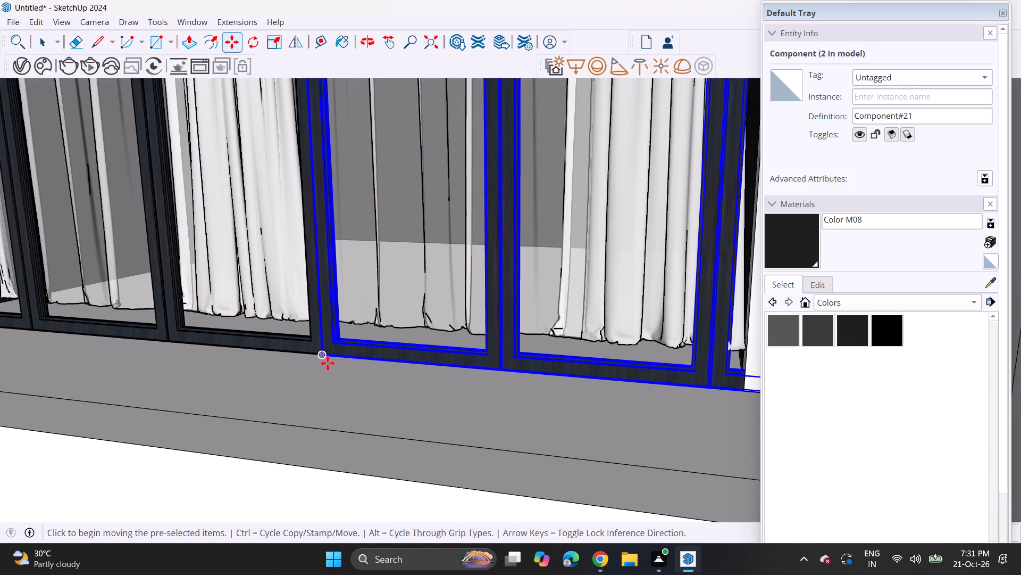
pyautogui.click(323, 361)
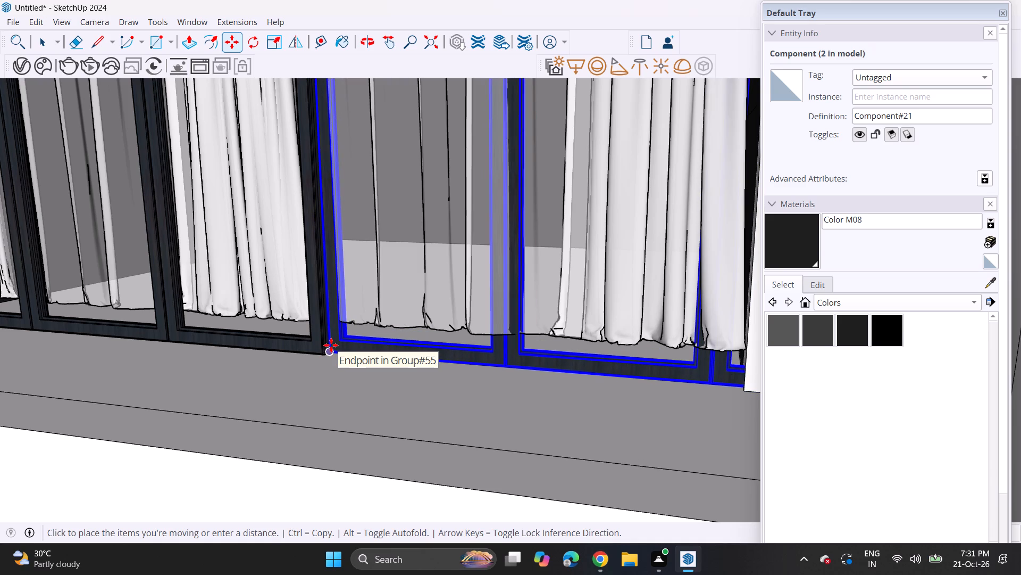
pyautogui.click(331, 345)
pyautogui.scroll(-15, 354, 217)
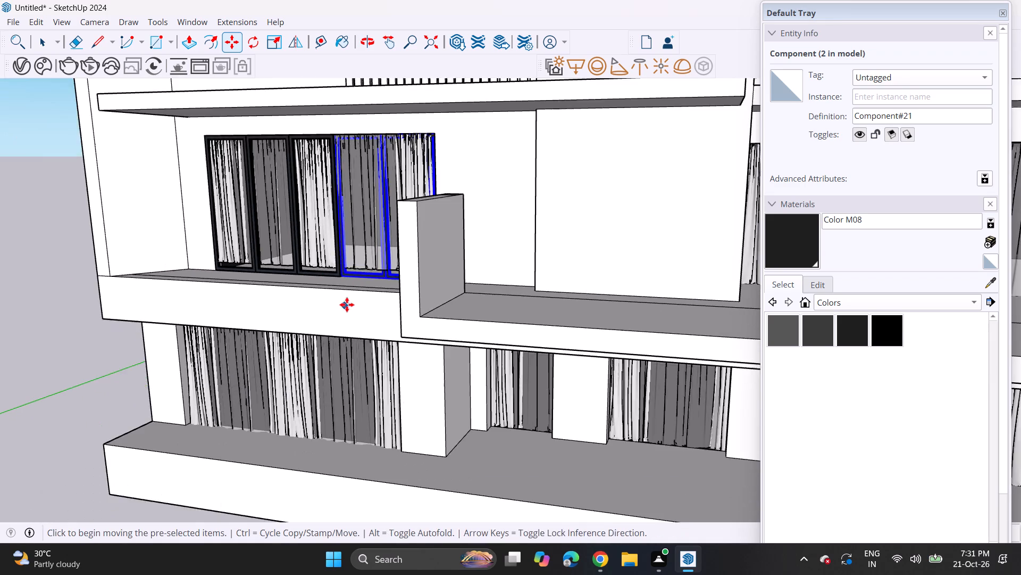
pyautogui.scroll(-5, 347, 305)
pyautogui.moveTo(340, 277); pyautogui.dragTo(378, 246, button='middle')
pyautogui.press('space')
pyautogui.click(104, 243)
# Move the curtain at the recess's right end slightly back so it hangs behind the second window frame.
pyautogui.moveTo(163, 265); pyautogui.dragTo(272, 230, button='middle')
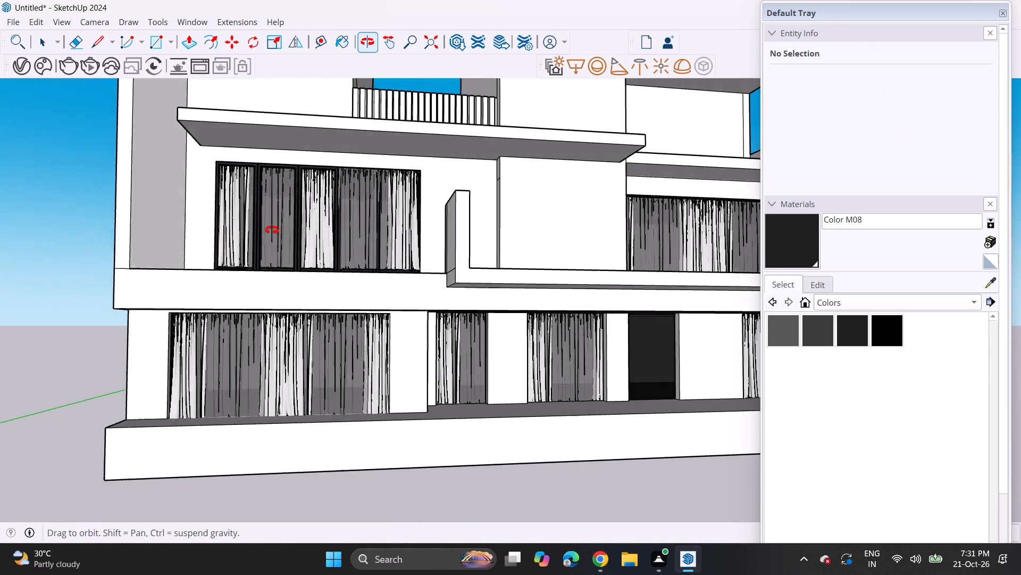
pyautogui.moveTo(272, 230); pyautogui.dragTo(292, 285, button='middle')
pyautogui.scroll(9, 390, 184)
pyautogui.moveTo(383, 241); pyautogui.dragTo(441, 256, button='middle')
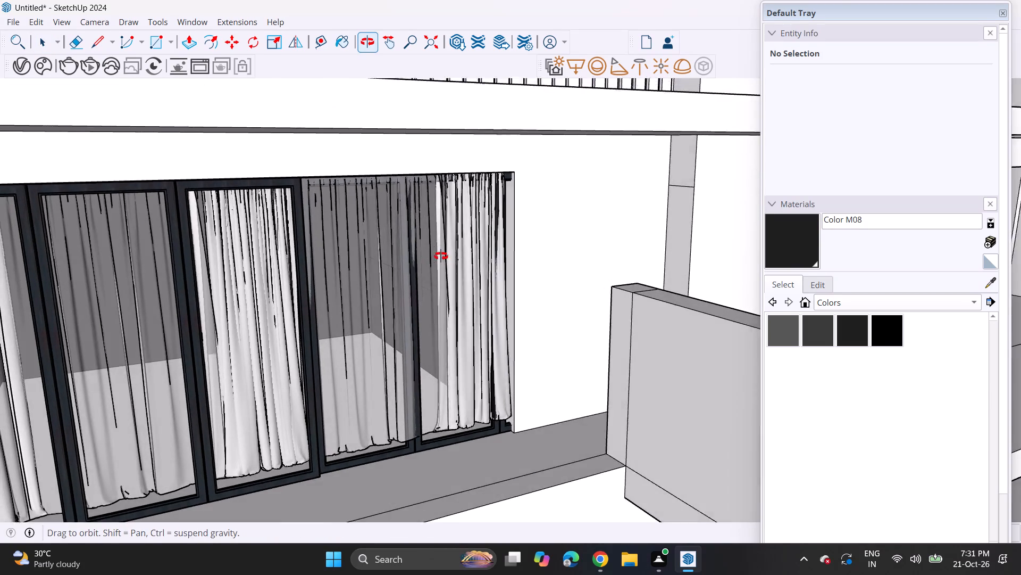
pyautogui.moveTo(441, 256); pyautogui.dragTo(442, 252, button='middle')
pyautogui.scroll(3, 421, 207)
pyautogui.click(438, 178)
pyautogui.moveTo(442, 239); pyautogui.dragTo(439, 165, button='middle')
pyautogui.moveTo(428, 190); pyautogui.dragTo(449, 247, button='middle')
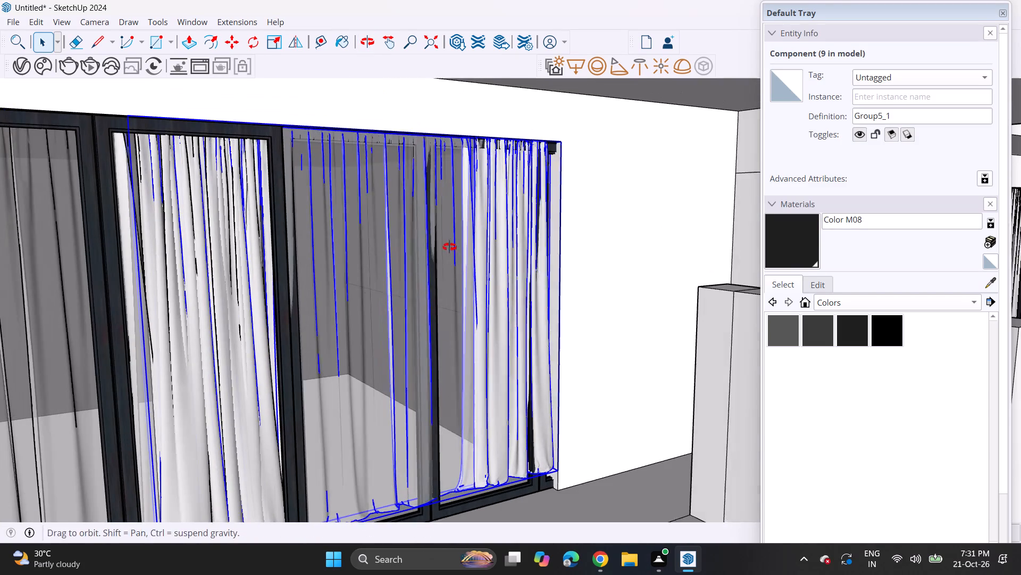
pyautogui.moveTo(449, 247); pyautogui.dragTo(450, 248, button='middle')
pyautogui.moveTo(229, 46); pyautogui.dragTo(238, 51)
pyautogui.click(411, 399)
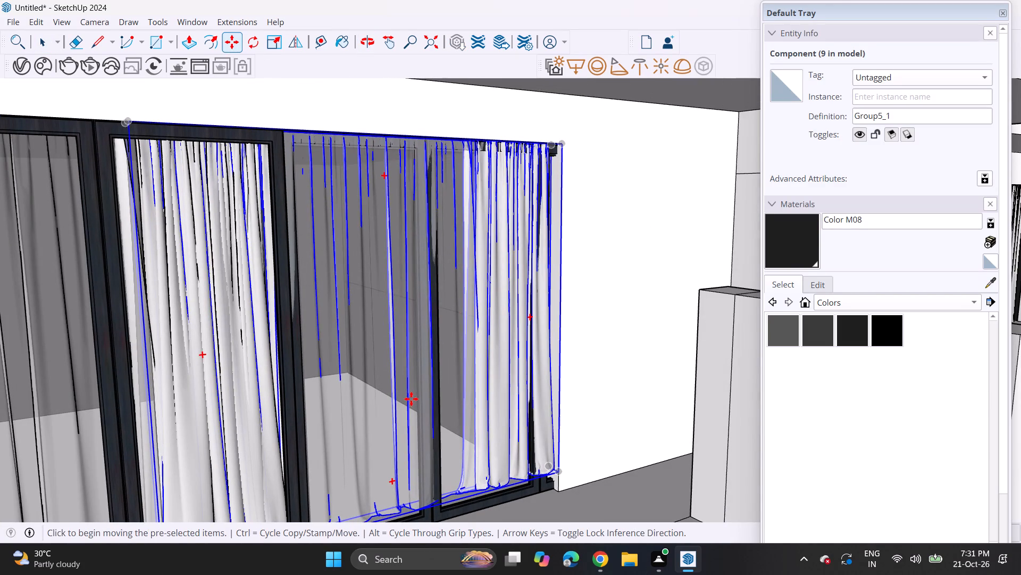
pyautogui.click(405, 388)
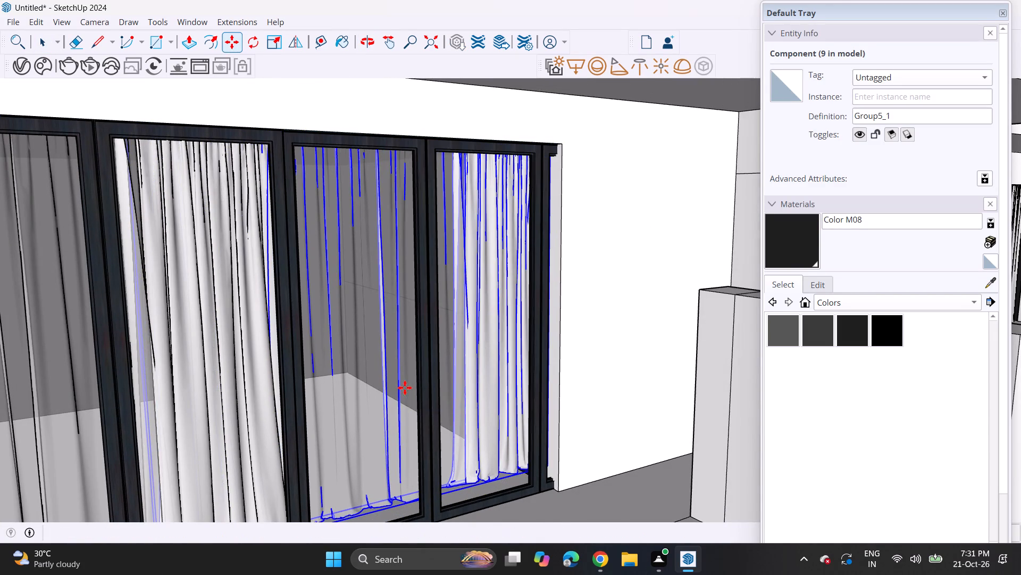
# Copy the second window frame to the lower-left corner of the middle floor's right curtained recess.
pyautogui.scroll(-4, 454, 337)
pyautogui.moveTo(451, 346); pyautogui.dragTo(408, 295, button='middle')
pyautogui.press('space')
pyautogui.click(345, 352)
pyautogui.scroll(-3, 345, 361)
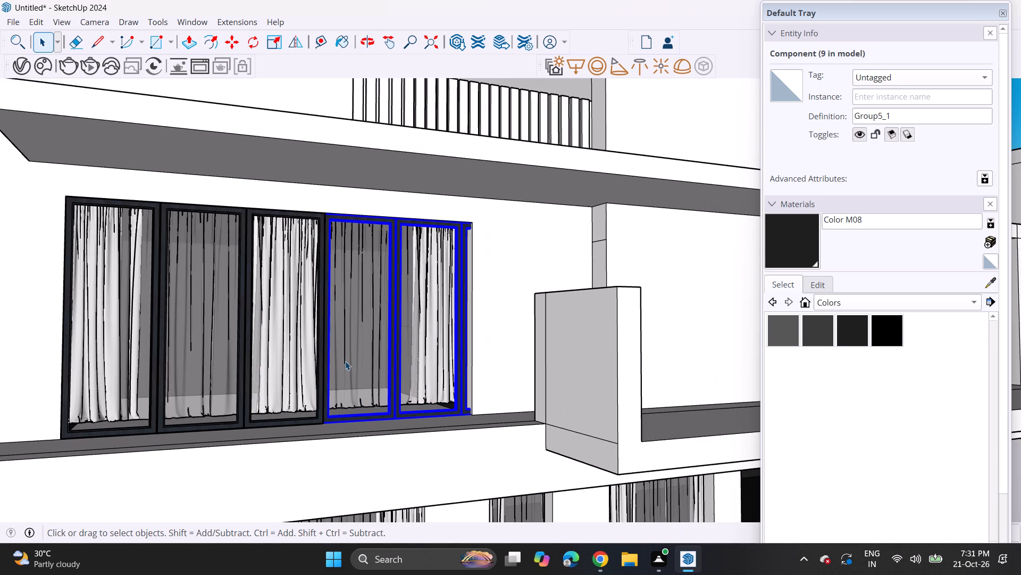
pyautogui.moveTo(347, 362); pyautogui.dragTo(334, 364, button='middle')
pyautogui.press('m')
pyautogui.click(320, 431)
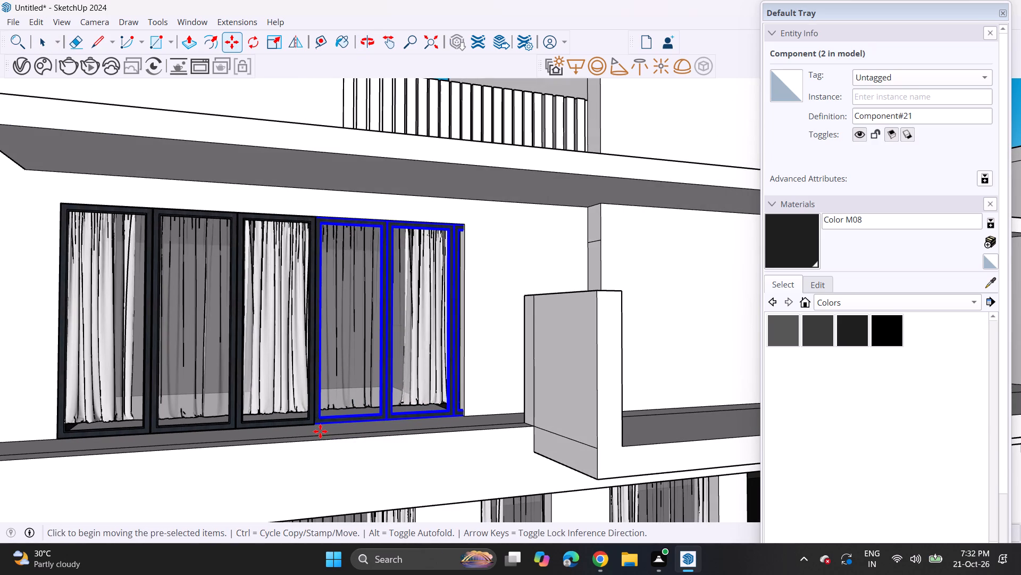
pyautogui.scroll(-5, 355, 431)
pyautogui.keyDown('shift'); pyautogui.moveTo(344, 429); pyautogui.dragTo(62, 459, button='middle'); pyautogui.keyUp('shift')
pyautogui.moveTo(275, 435); pyautogui.dragTo(133, 532, button='middle')
pyautogui.scroll(4, 452, 417)
pyautogui.scroll(4, 400, 400)
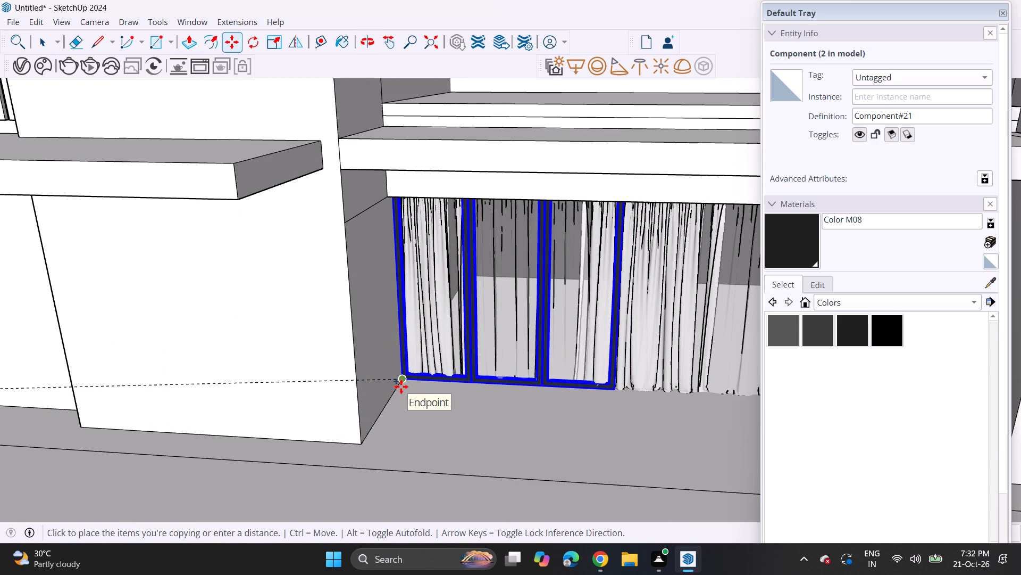
pyautogui.click(401, 387)
# Move the copied frame forward so its top-left corner meets the outer lower corner of the recess's header beam.
pyautogui.moveTo(481, 346); pyautogui.dragTo(496, 236, button='middle')
pyautogui.moveTo(490, 290); pyautogui.dragTo(492, 282, button='middle')
pyautogui.keyDown('shift'); pyautogui.moveTo(487, 286); pyautogui.dragTo(343, 334, button='middle'); pyautogui.keyUp('shift')
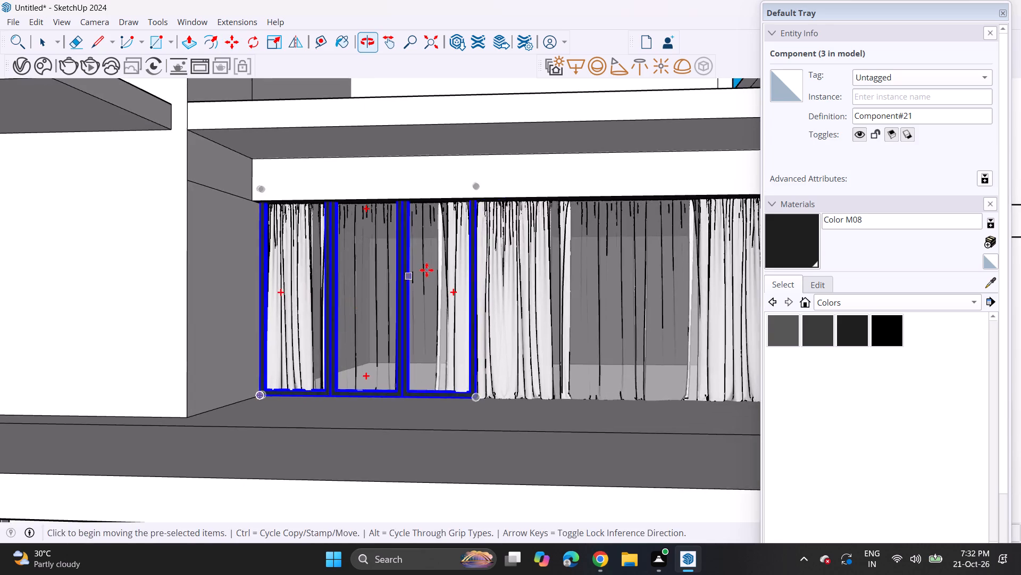
pyautogui.moveTo(427, 269); pyautogui.dragTo(196, 290, button='middle')
pyautogui.scroll(4, 327, 216)
pyautogui.scroll(8, 281, 229)
pyautogui.moveTo(277, 210); pyautogui.dragTo(274, 180, button='middle')
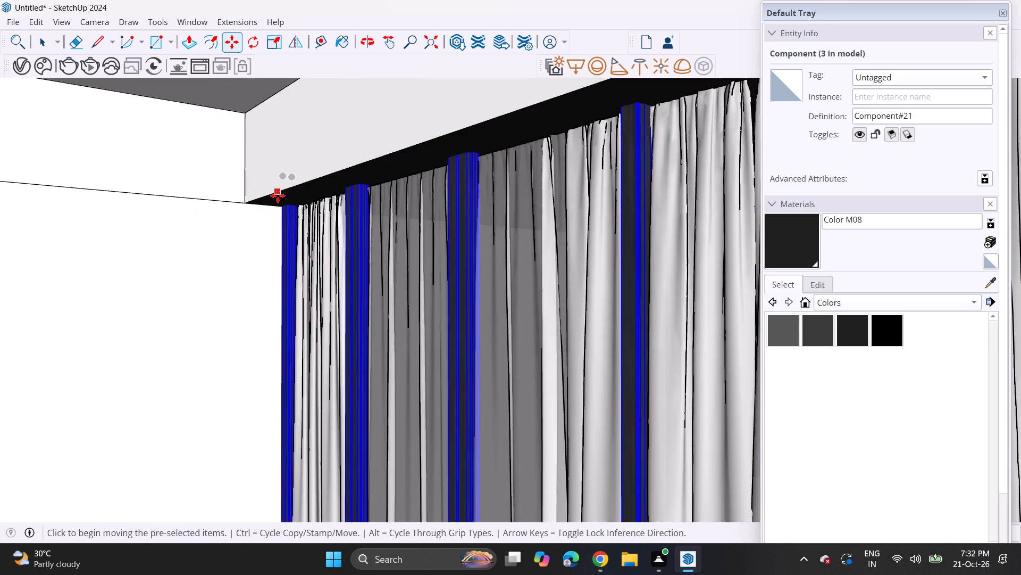
pyautogui.scroll(5, 278, 197)
pyautogui.click(281, 215)
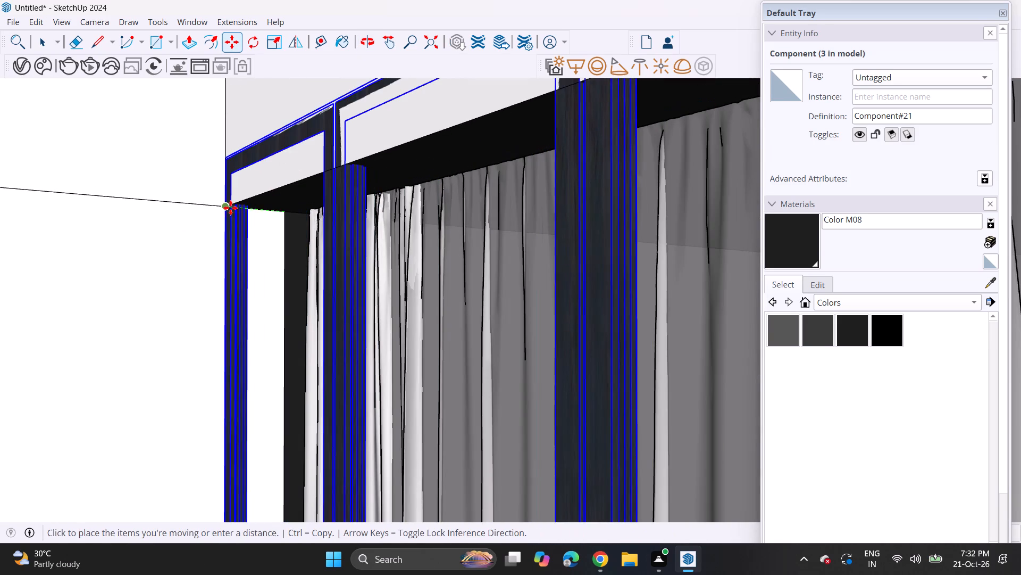
pyautogui.click(228, 251)
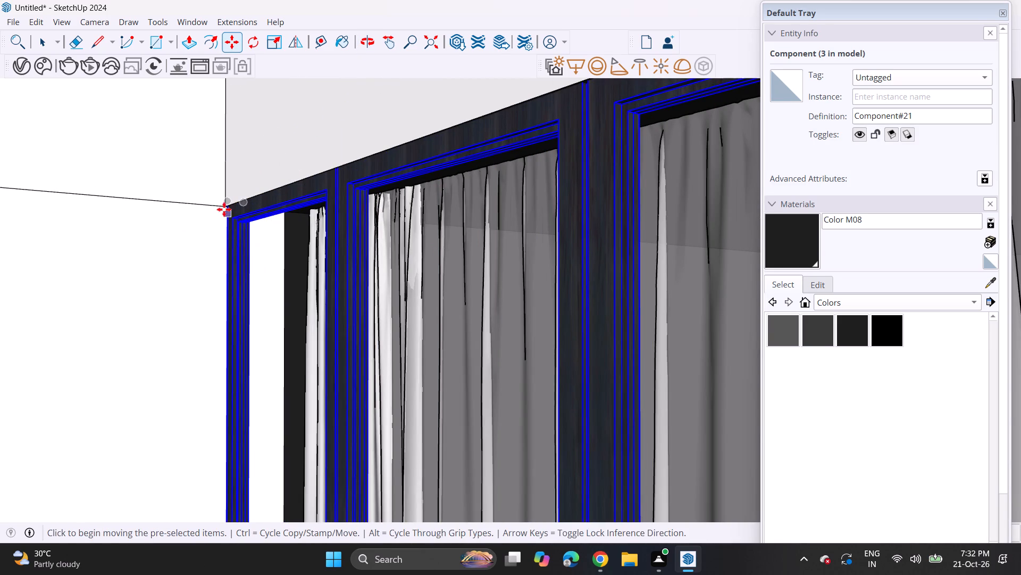
pyautogui.click(224, 207)
pyautogui.click(224, 208)
# Scale the frame's height from its bottom edge so it ends at the floor of the right recess.
pyautogui.scroll(-3, 230, 223)
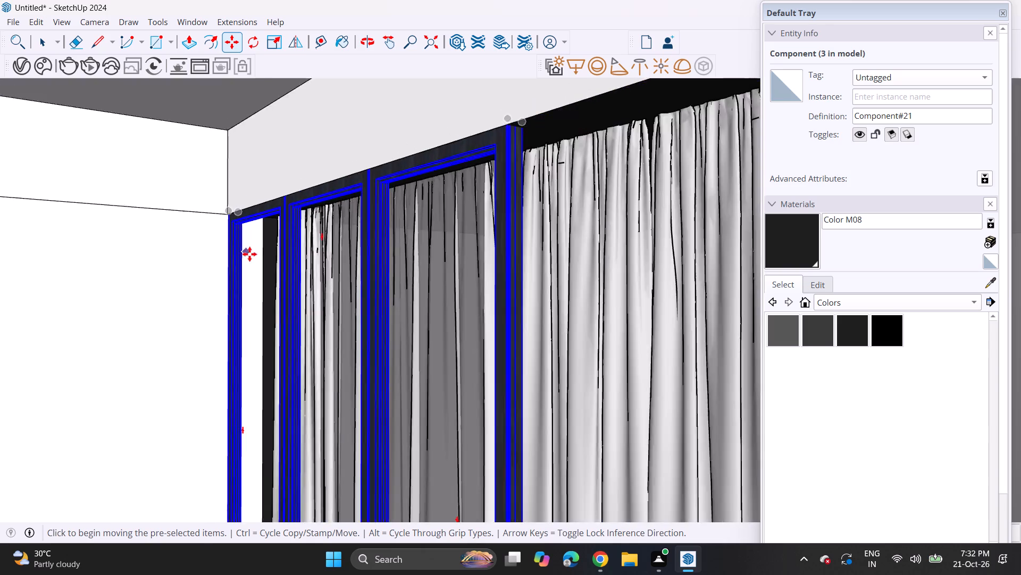
pyautogui.scroll(-10, 249, 254)
pyautogui.moveTo(219, 342); pyautogui.dragTo(443, 338, button='middle')
pyautogui.scroll(1, 274, 346)
pyautogui.moveTo(426, 331); pyautogui.dragTo(125, 315, button='middle')
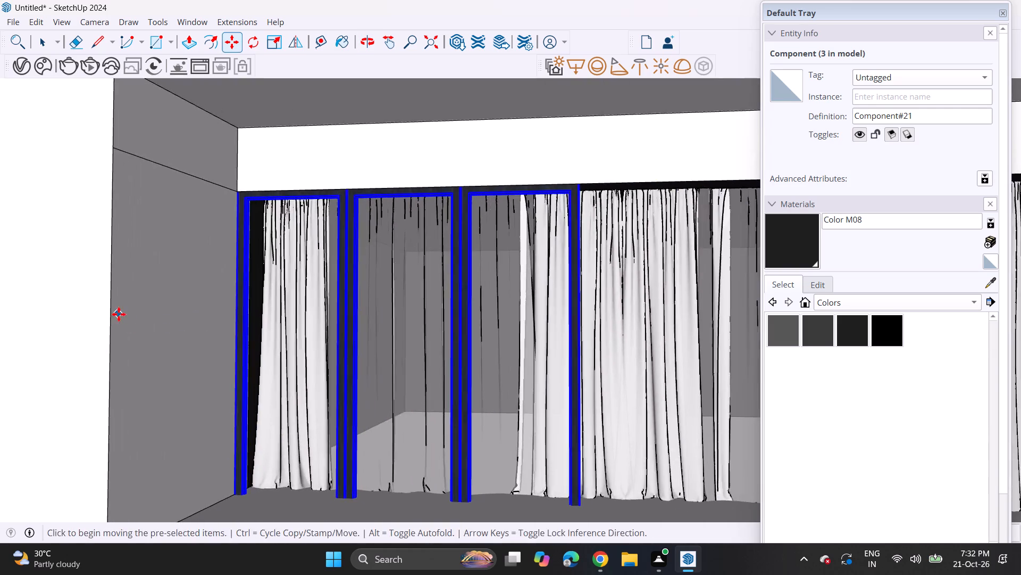
pyautogui.moveTo(122, 321); pyautogui.dragTo(174, 340, button='middle')
pyautogui.scroll(-4, 174, 340)
pyautogui.click(277, 39)
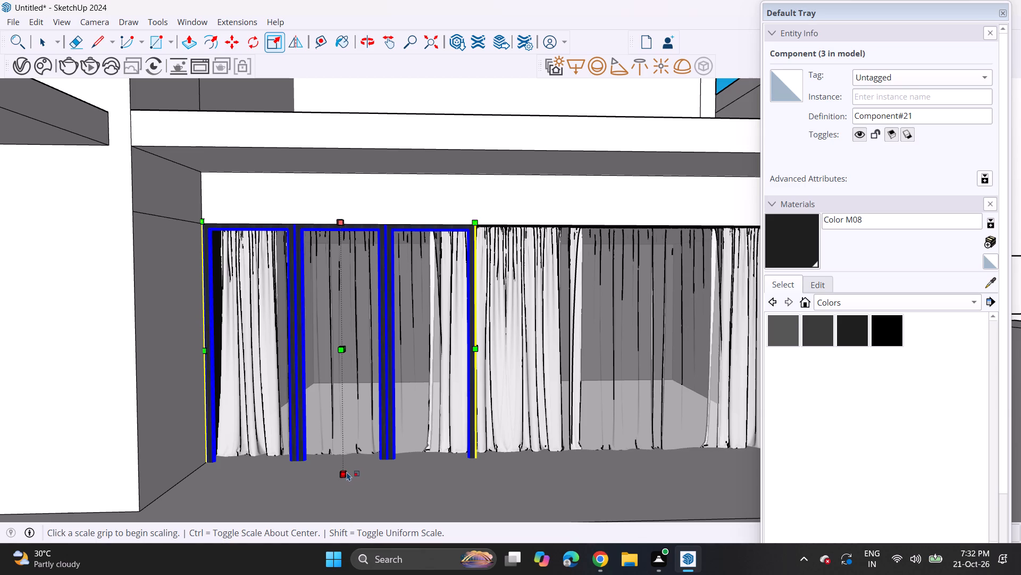
pyautogui.click(348, 470)
pyautogui.click(348, 459)
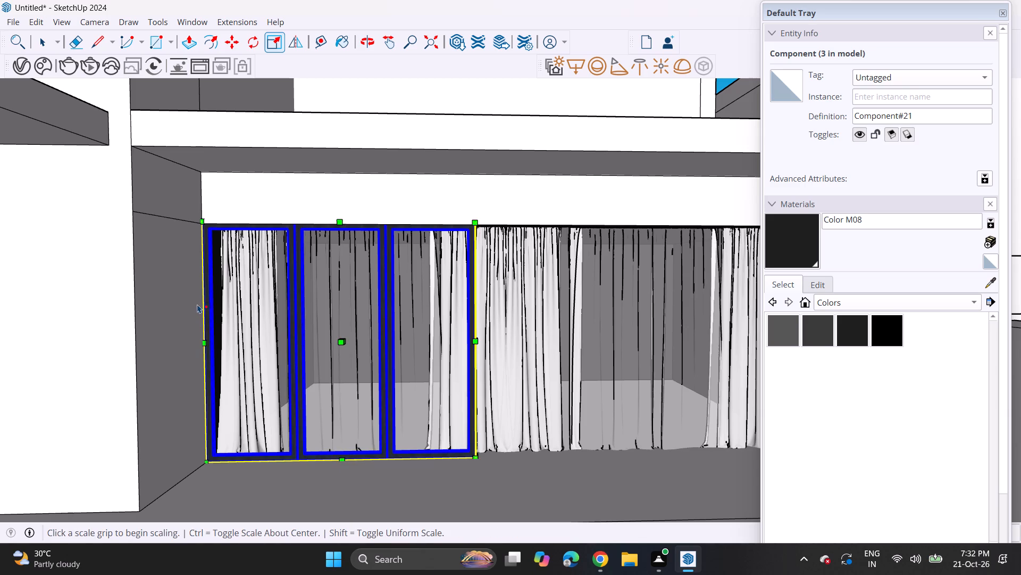
# Copy the fitted three-panel frame along the right recess, directly beside the original.
pyautogui.press('m')
pyautogui.click(203, 231)
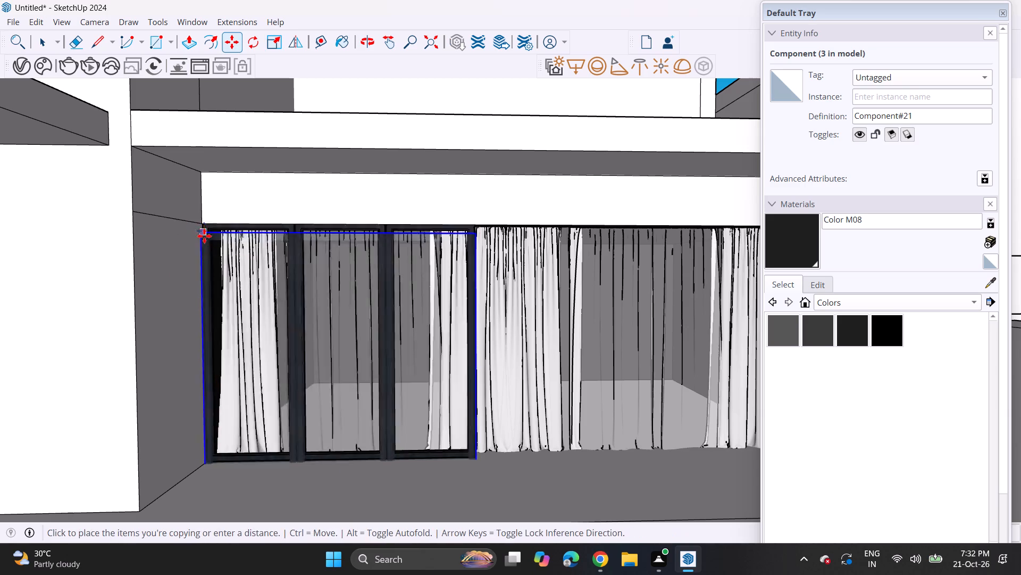
pyautogui.scroll(-6, 204, 234)
pyautogui.keyDown('shift'); pyautogui.moveTo(303, 231); pyautogui.dragTo(275, 229, button='middle'); pyautogui.keyUp('shift')
pyautogui.click(344, 232)
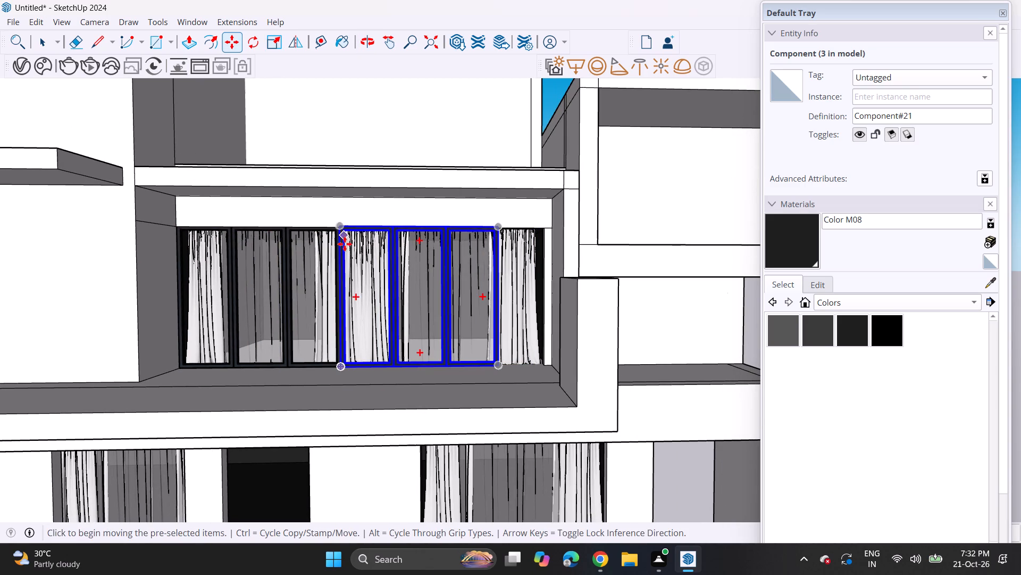
# Move the duplicate frame along the recess so its right edge reaches the far end of the curtained opening.
pyautogui.middleClick(396, 297)
pyautogui.press('space')
pyautogui.click(371, 314)
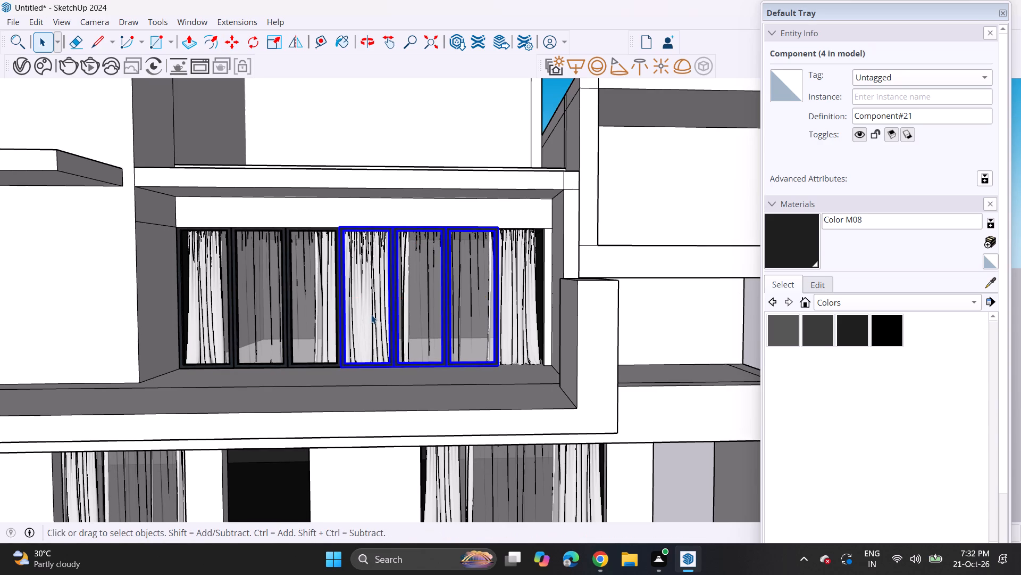
pyautogui.press('m')
pyautogui.click(372, 316)
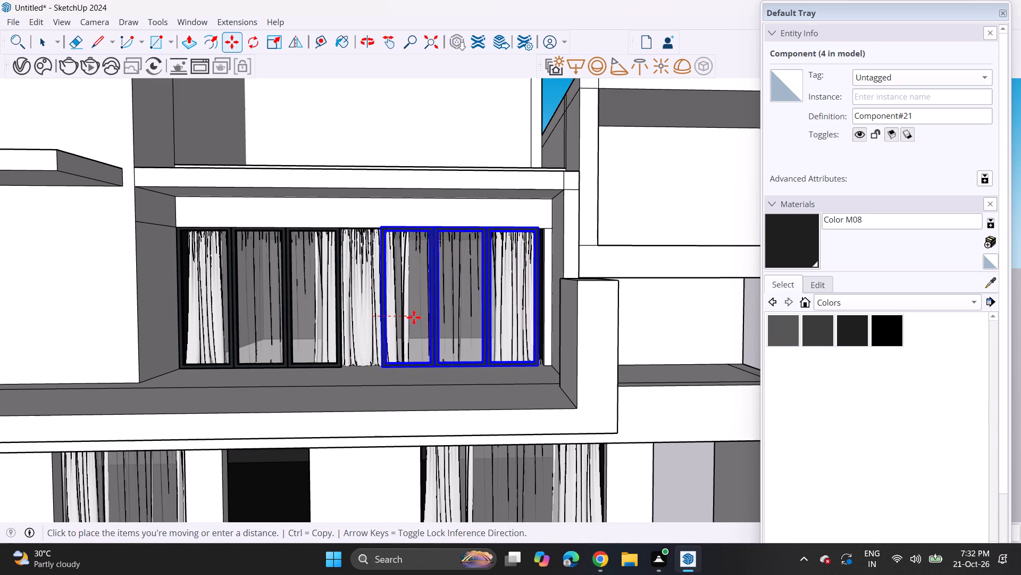
pyautogui.click(419, 317)
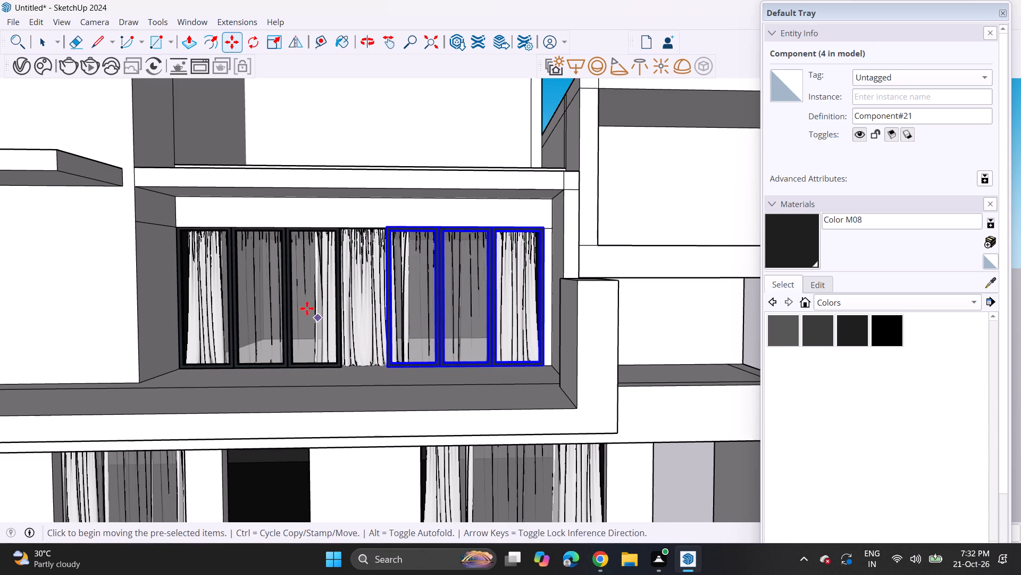
# Scale the duplicate frame wider from its left side, partly closing the gap to the first frame.
pyautogui.moveTo(307, 308); pyautogui.dragTo(334, 321, button='middle')
pyautogui.scroll(5, 432, 277)
pyautogui.moveTo(407, 273); pyautogui.dragTo(422, 287, button='middle')
pyautogui.moveTo(265, 39); pyautogui.dragTo(272, 43)
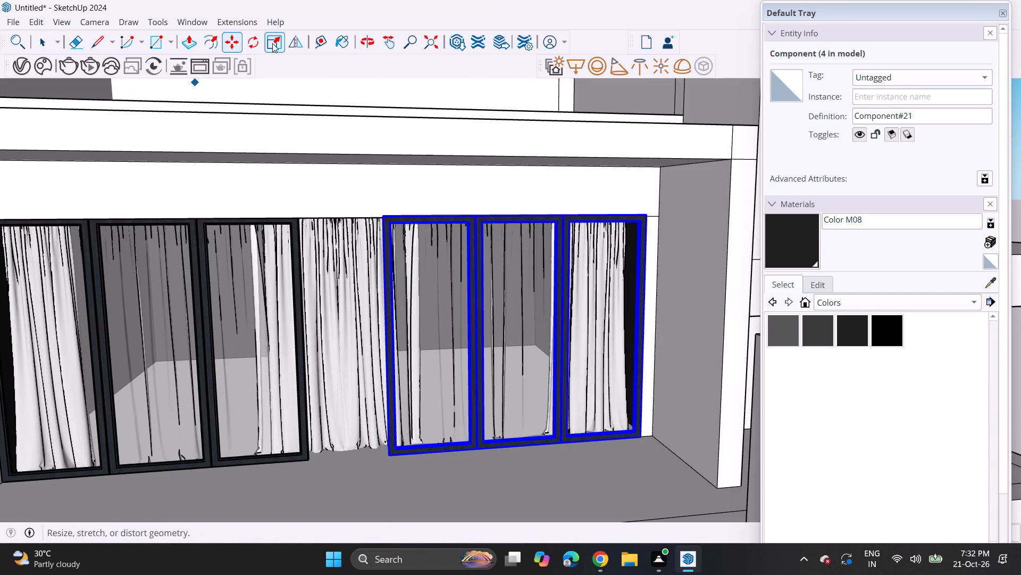
pyautogui.moveTo(272, 43); pyautogui.dragTo(270, 42)
pyautogui.moveTo(370, 314); pyautogui.dragTo(389, 322, button='middle')
pyautogui.scroll(4, 414, 360)
pyautogui.moveTo(403, 342); pyautogui.dragTo(428, 375, button='middle')
pyautogui.scroll(5, 407, 371)
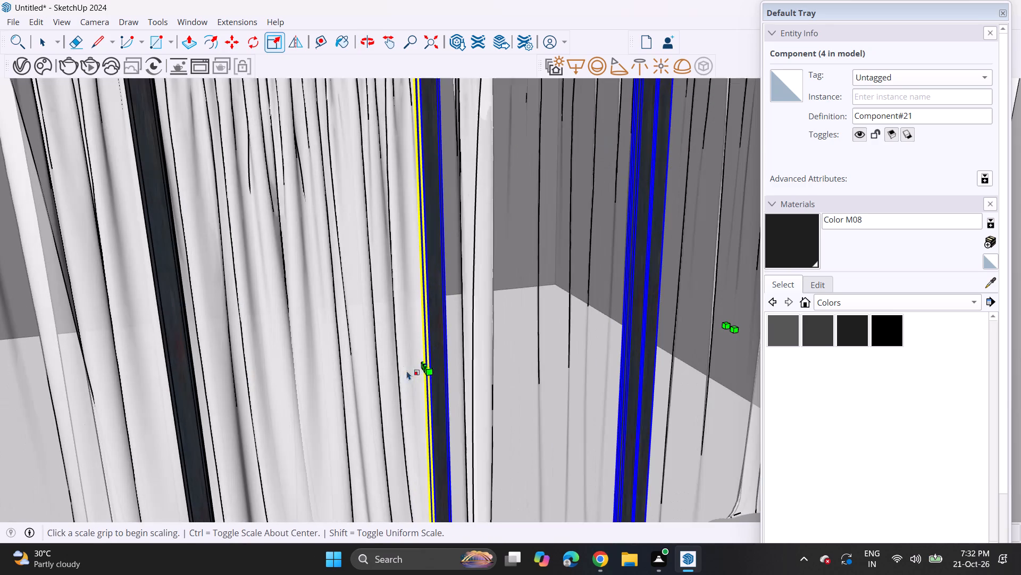
pyautogui.click(422, 364)
pyautogui.click(343, 386)
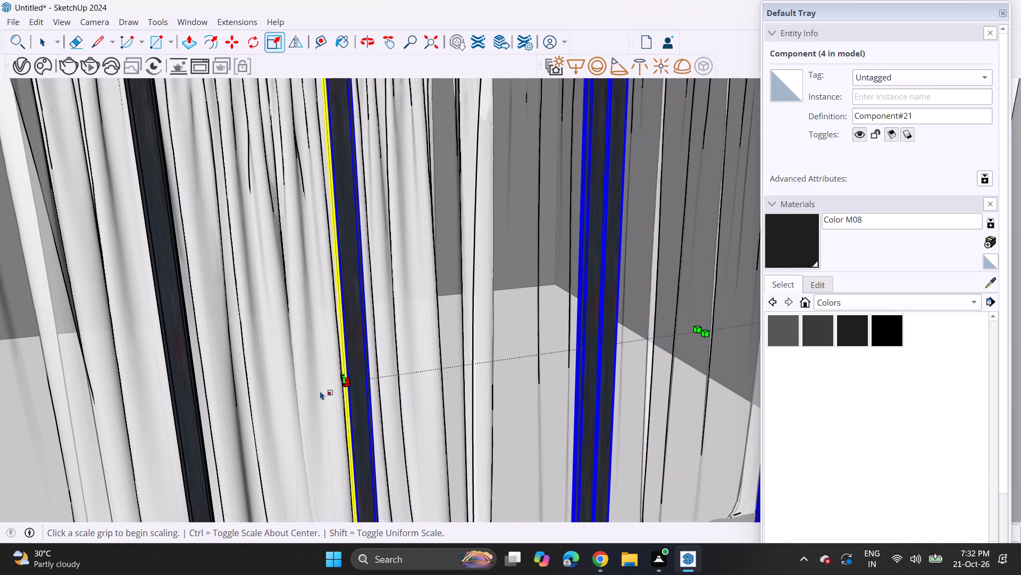
# Scale the first frame in the right recess wider from its right side until it meets the second frame.
pyautogui.moveTo(162, 425); pyautogui.dragTo(63, 417, button='middle')
pyautogui.press('space')
pyautogui.click(94, 409)
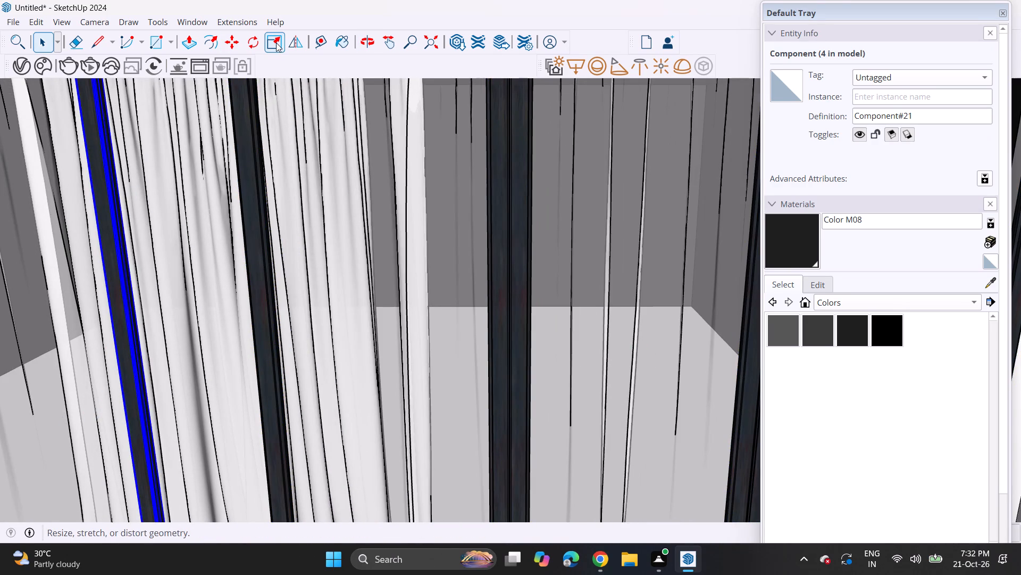
pyautogui.moveTo(276, 43); pyautogui.dragTo(279, 47)
pyautogui.click(139, 342)
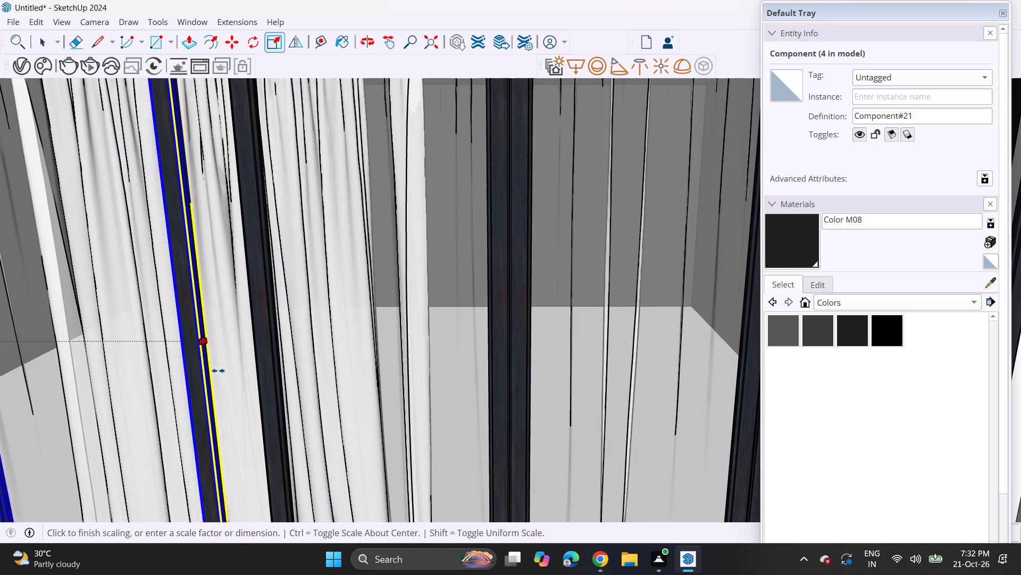
pyautogui.click(256, 385)
pyautogui.scroll(-5, 265, 389)
pyautogui.press('space')
pyautogui.click(306, 400)
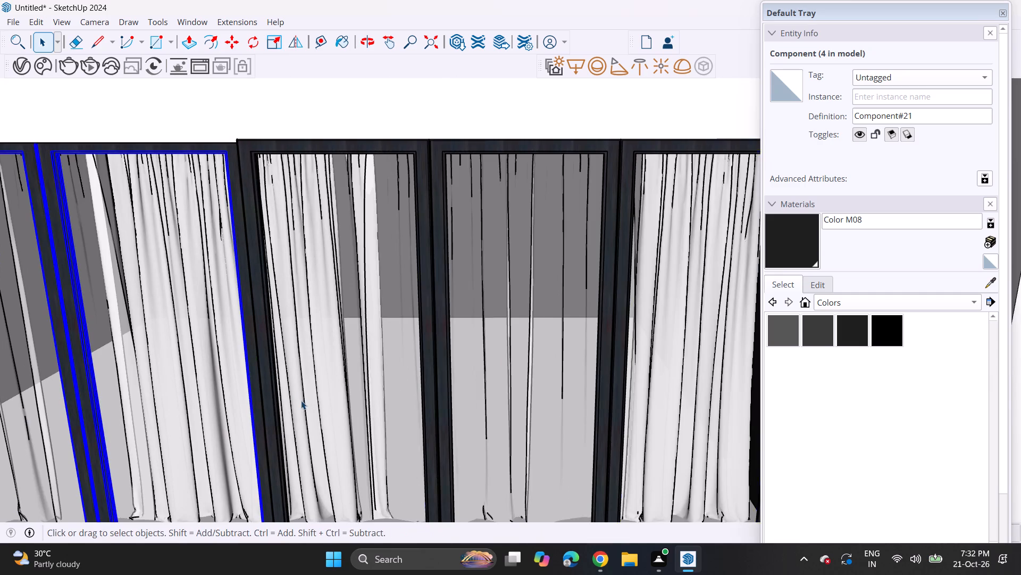
# Examine the two fitted frames in the right recess and the openings across the whole front elevation.
pyautogui.scroll(-4, 300, 399)
pyautogui.moveTo(286, 396); pyautogui.dragTo(283, 234, button='middle')
pyautogui.scroll(1, 283, 234)
pyautogui.scroll(-10, 281, 250)
pyautogui.moveTo(284, 278); pyautogui.dragTo(298, 325, button='middle')
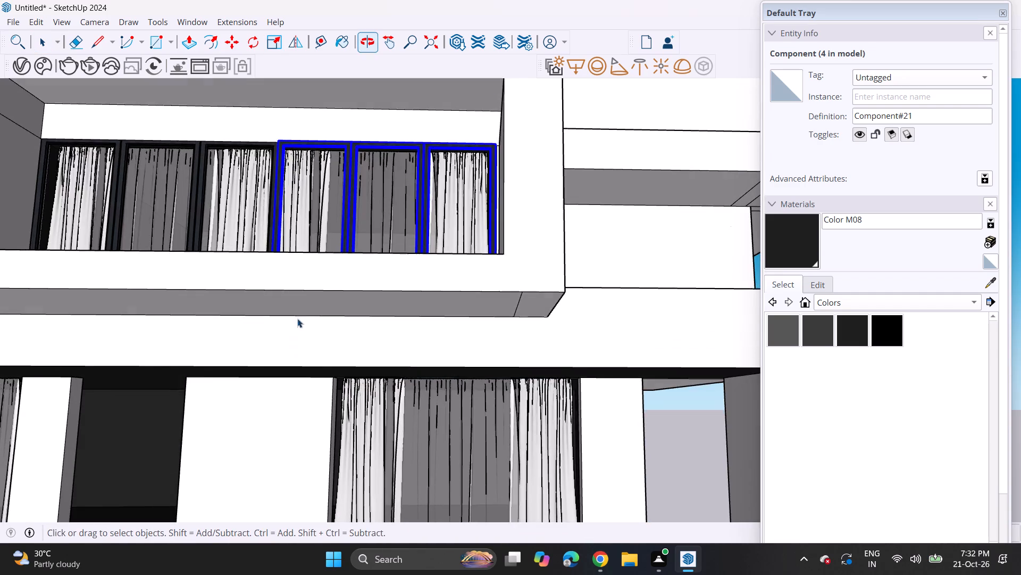
pyautogui.scroll(-9, 297, 287)
pyautogui.keyDown('shift'); pyautogui.moveTo(295, 305); pyautogui.dragTo(430, 309, button='middle'); pyautogui.keyUp('shift')
pyautogui.press('space')
pyautogui.click(625, 360)
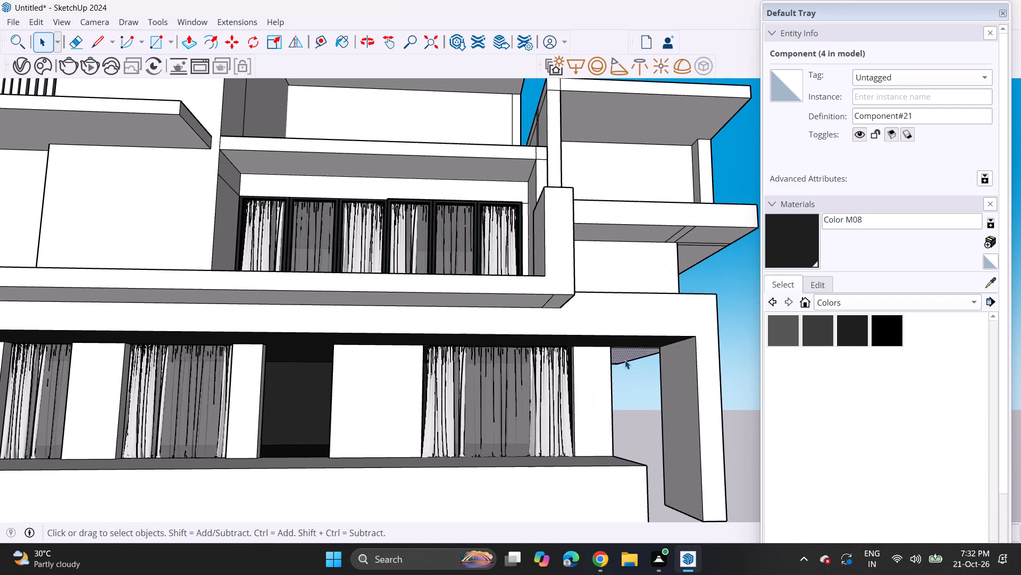
pyautogui.scroll(-3, 481, 368)
pyautogui.keyDown('shift'); pyautogui.moveTo(290, 318); pyautogui.dragTo(364, 335, button='middle'); pyautogui.keyUp('shift')
pyautogui.scroll(-4, 429, 338)
pyautogui.moveTo(347, 357); pyautogui.dragTo(465, 346, button='middle')
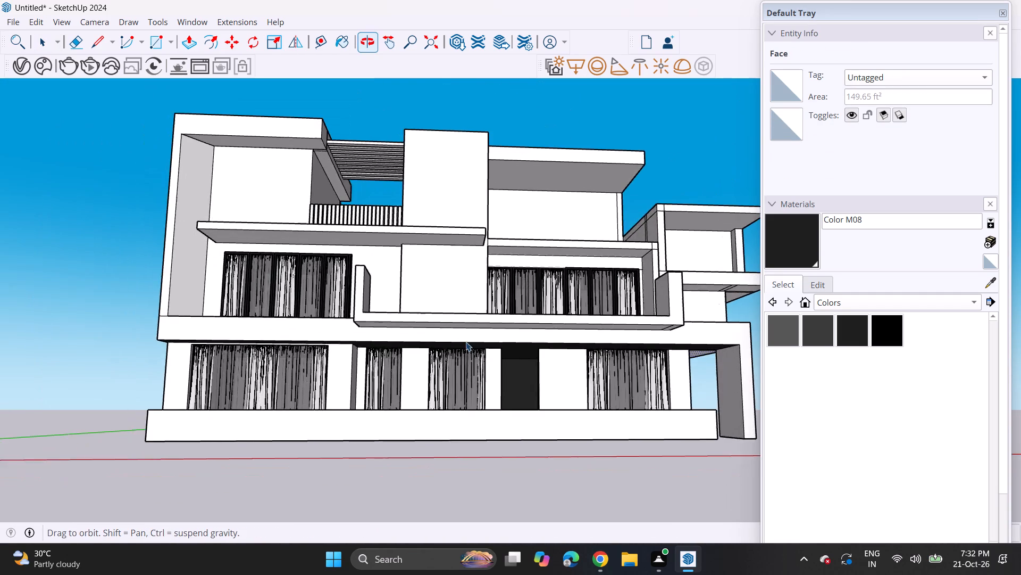
pyautogui.moveTo(456, 344); pyautogui.dragTo(424, 349, button='middle')
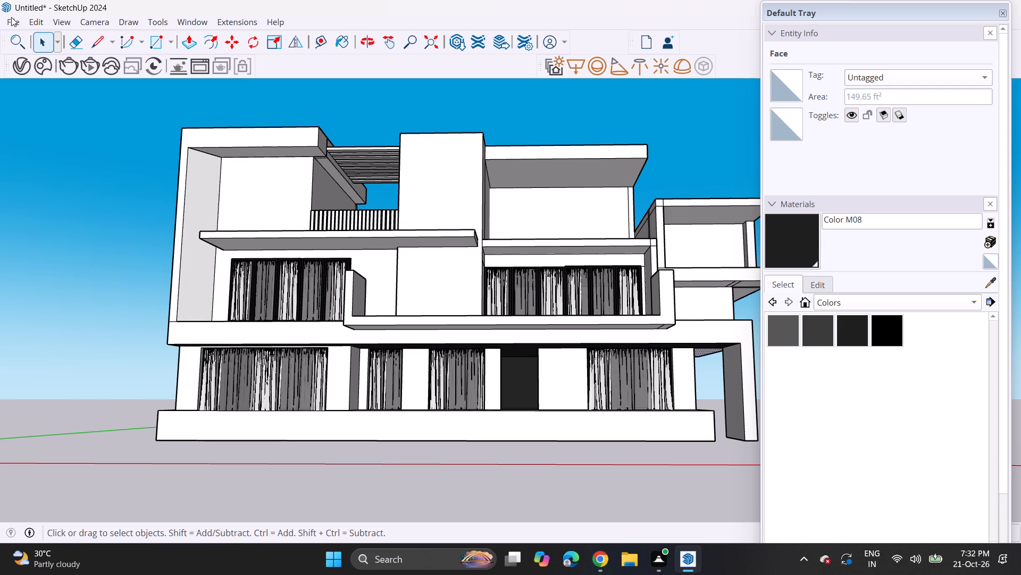
# Start a model import and look through the Downloads folder for a suitable component for the villa elevation.
pyautogui.click(11, 19)
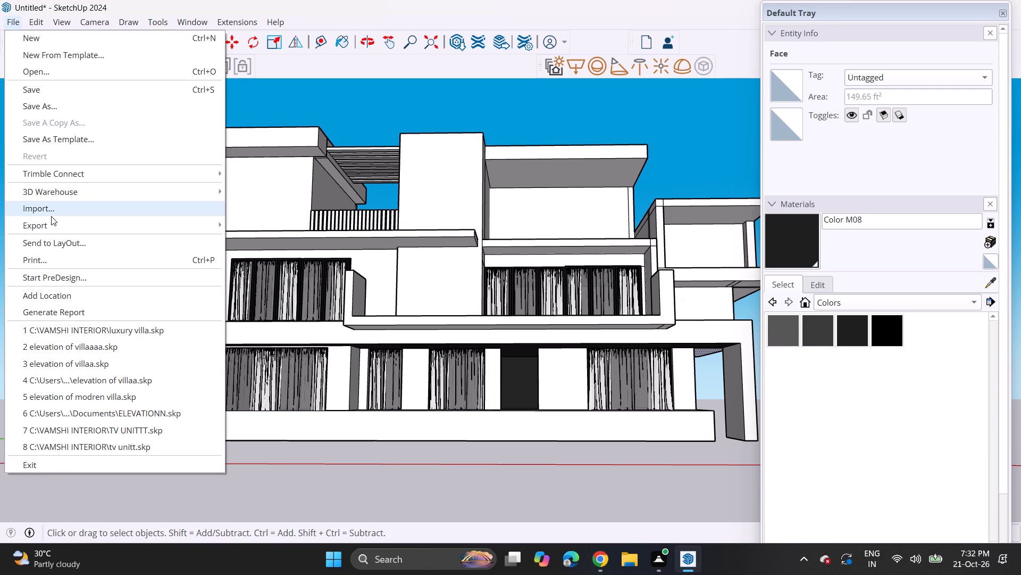
pyautogui.click(51, 216)
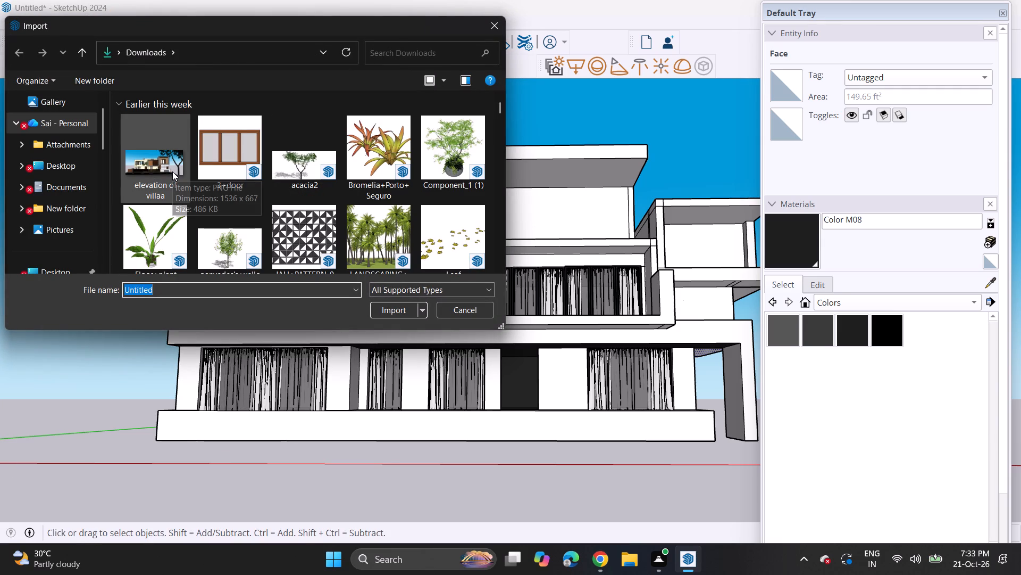
pyautogui.scroll(-4, 216, 176)
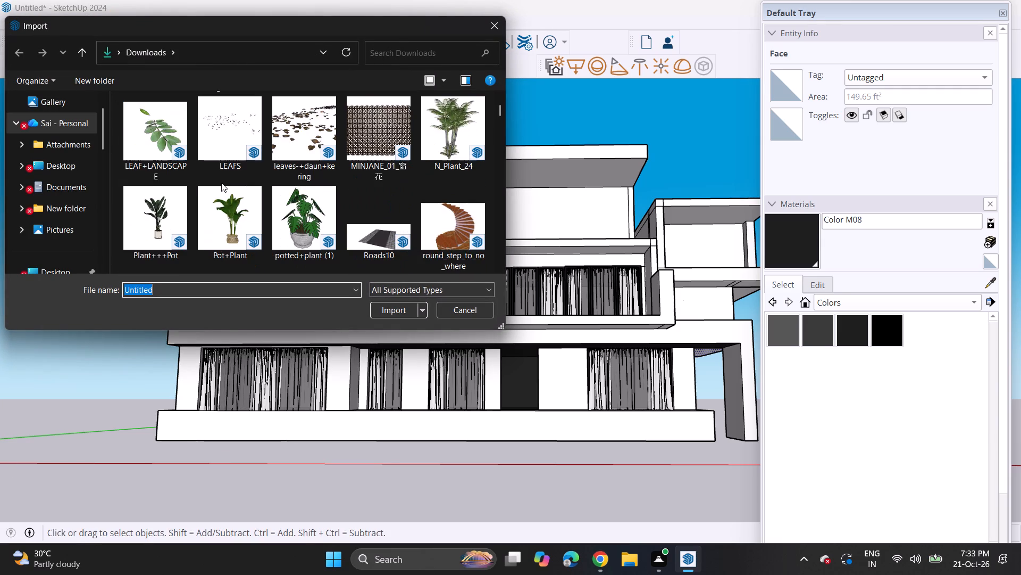
pyautogui.scroll(-12, 221, 184)
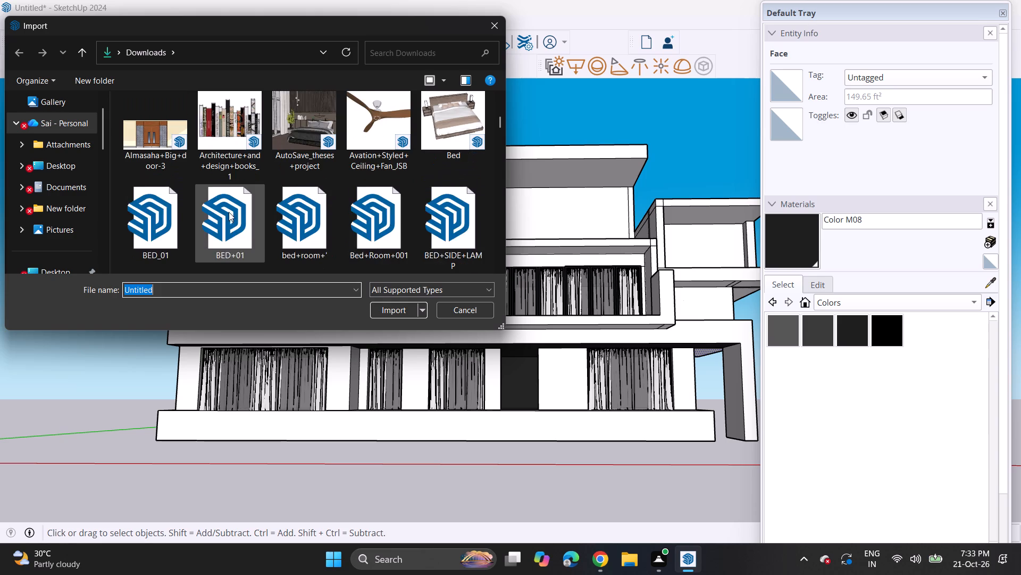
pyautogui.scroll(-18, 234, 220)
pyautogui.scroll(-3, 222, 226)
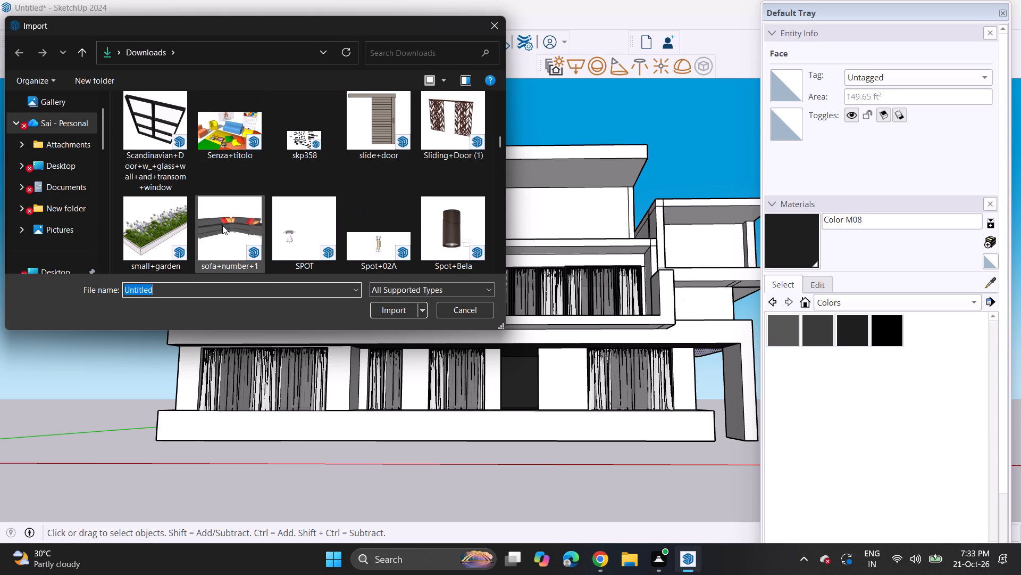
pyautogui.scroll(-4, 223, 221)
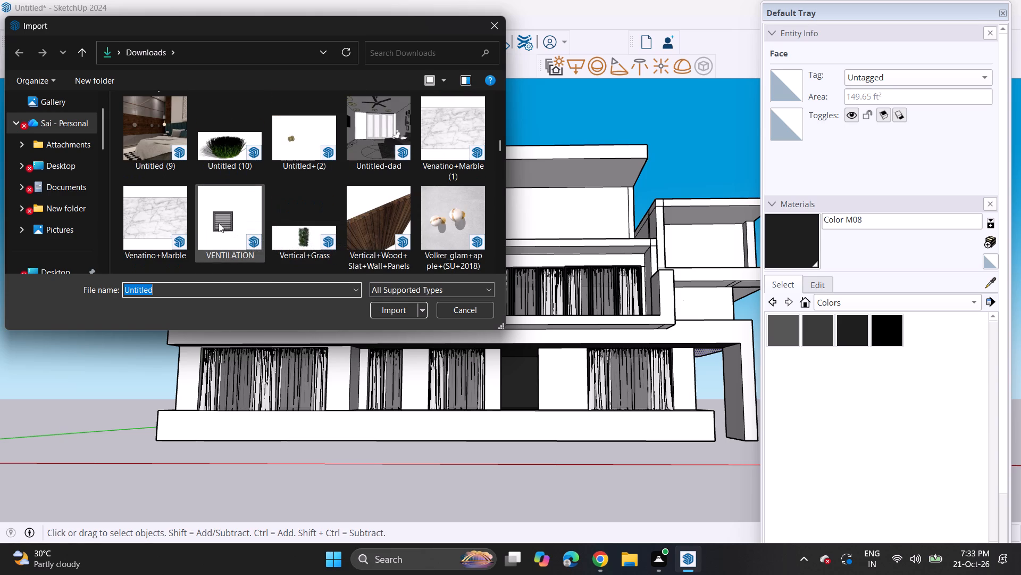
pyautogui.scroll(-9, 219, 223)
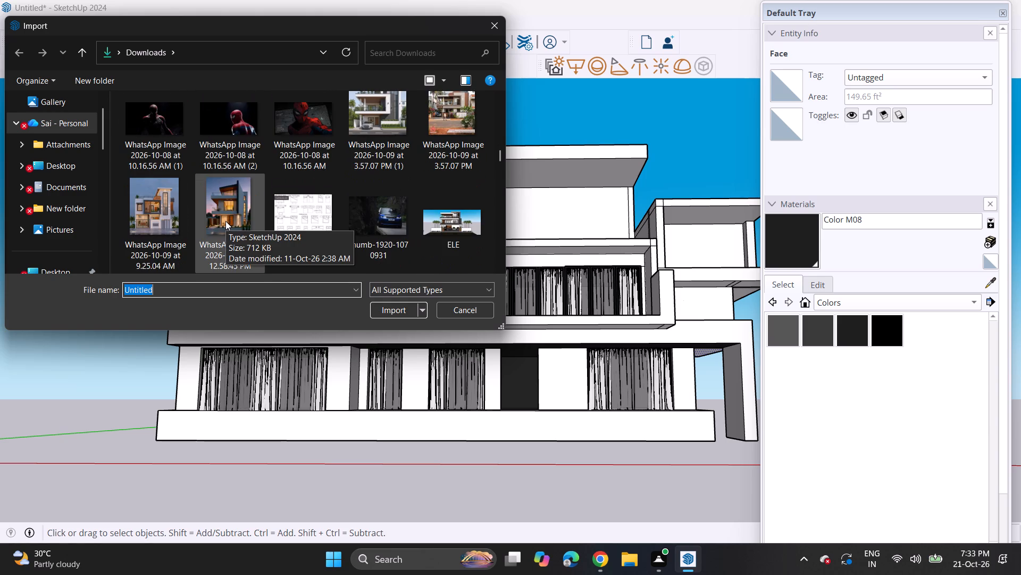
pyautogui.scroll(-7, 225, 221)
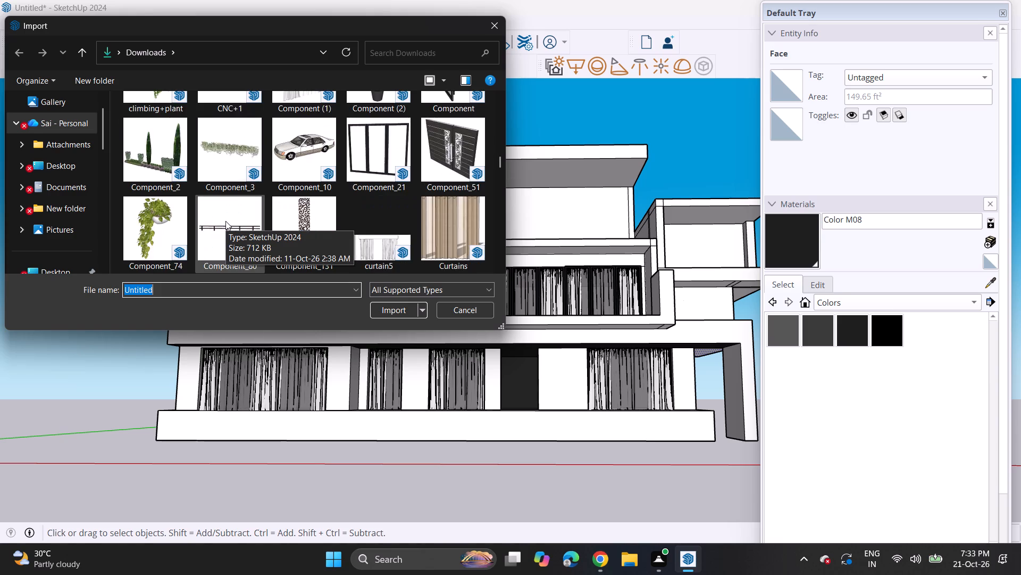
pyautogui.scroll(-2, 225, 221)
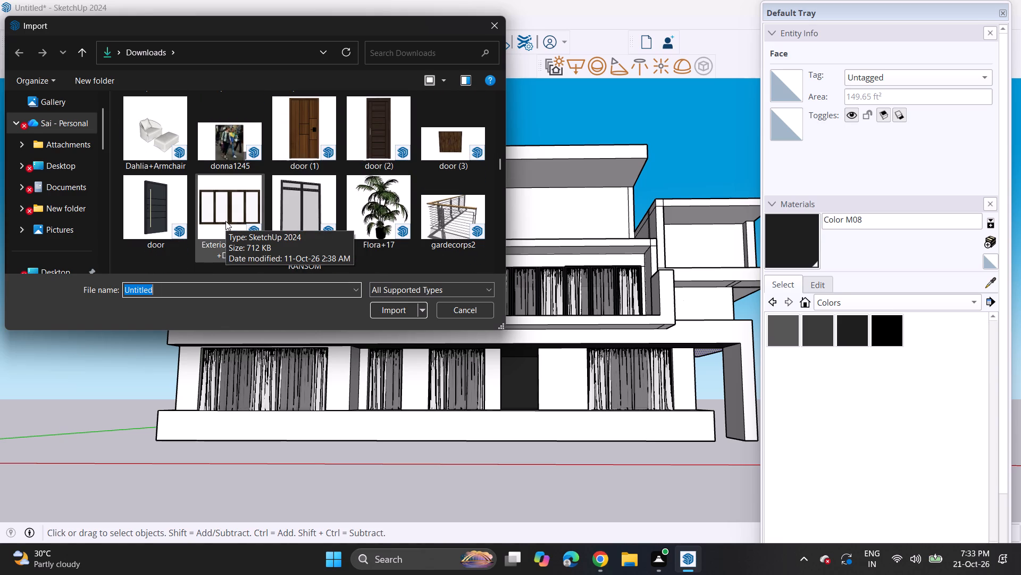
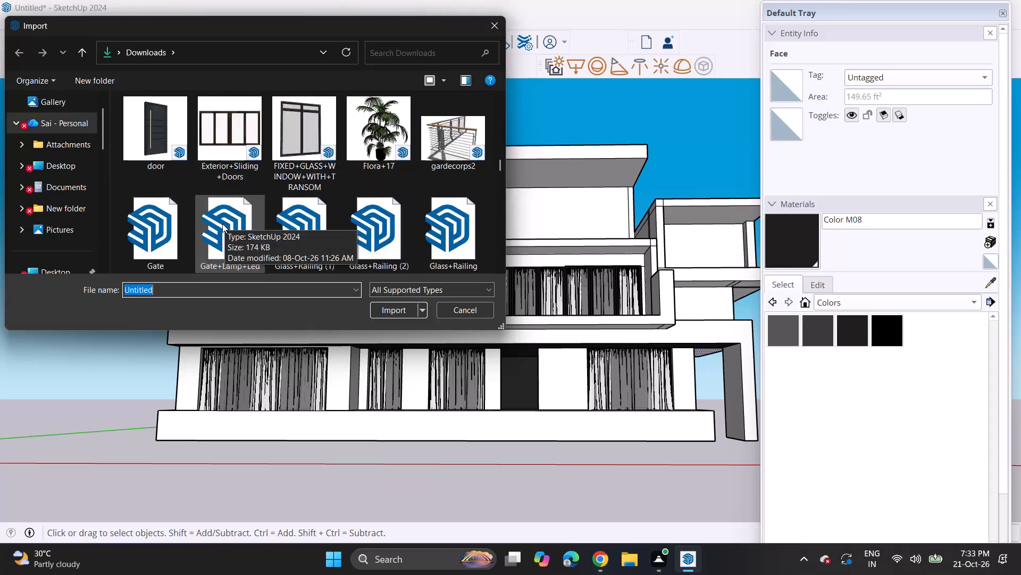
# Import the PENTEK Slimmest Steel Sliding Door Window_1 model and place it at the bottom corner of the leftmost ground-floor curtained opening.
pyautogui.scroll(-4, 222, 224)
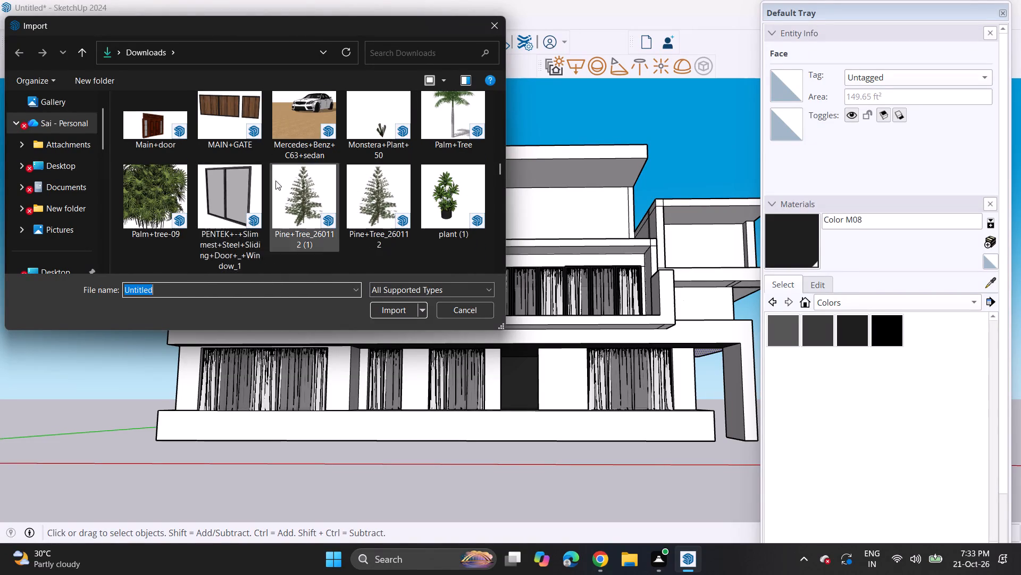
pyautogui.click(230, 199)
pyautogui.click(374, 313)
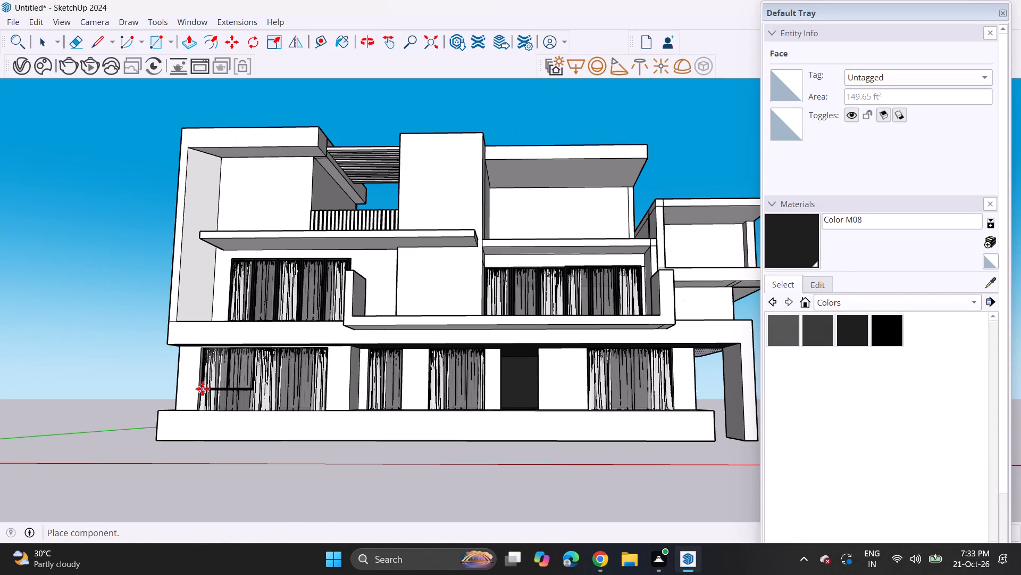
pyautogui.moveTo(202, 387); pyautogui.dragTo(272, 454, button='middle')
pyautogui.scroll(13, 218, 442)
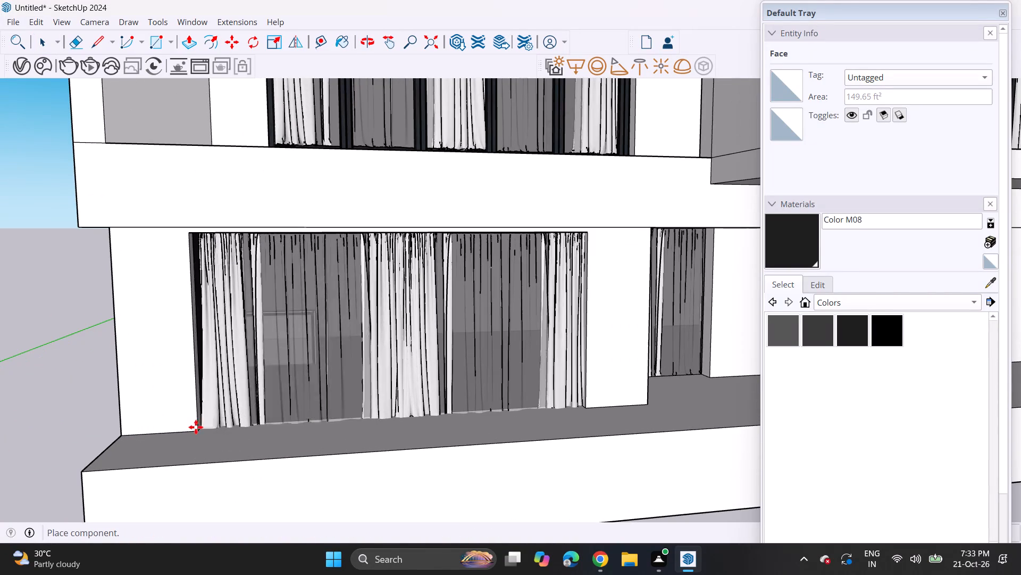
pyautogui.click(195, 428)
# Scale the sliding door's height up to the top edge of the curtained opening.
pyautogui.moveTo(292, 311); pyautogui.dragTo(231, 300, button='middle')
pyautogui.scroll(5, 282, 265)
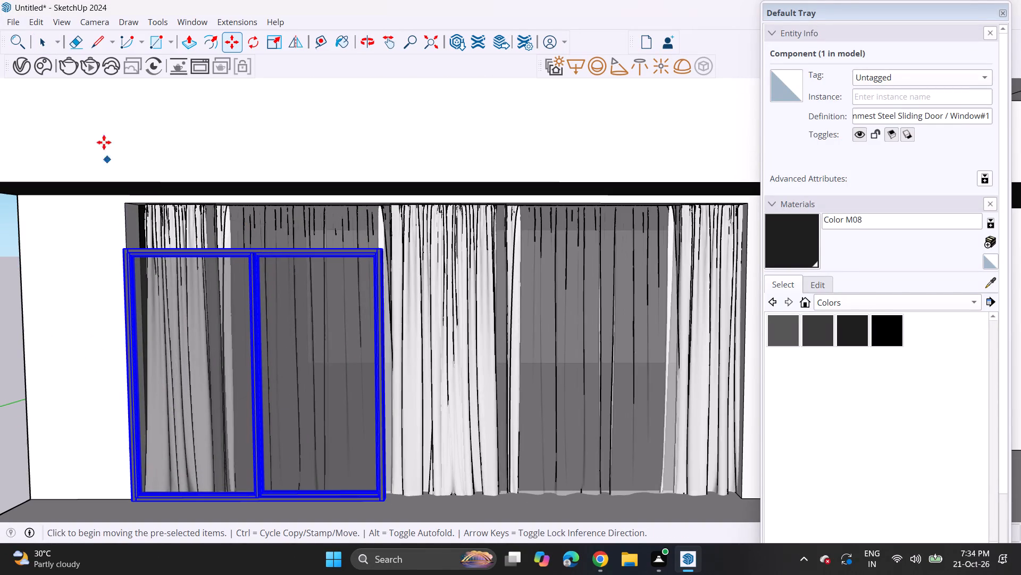
pyautogui.click(277, 41)
pyautogui.moveTo(237, 297); pyautogui.dragTo(182, 294, button='middle')
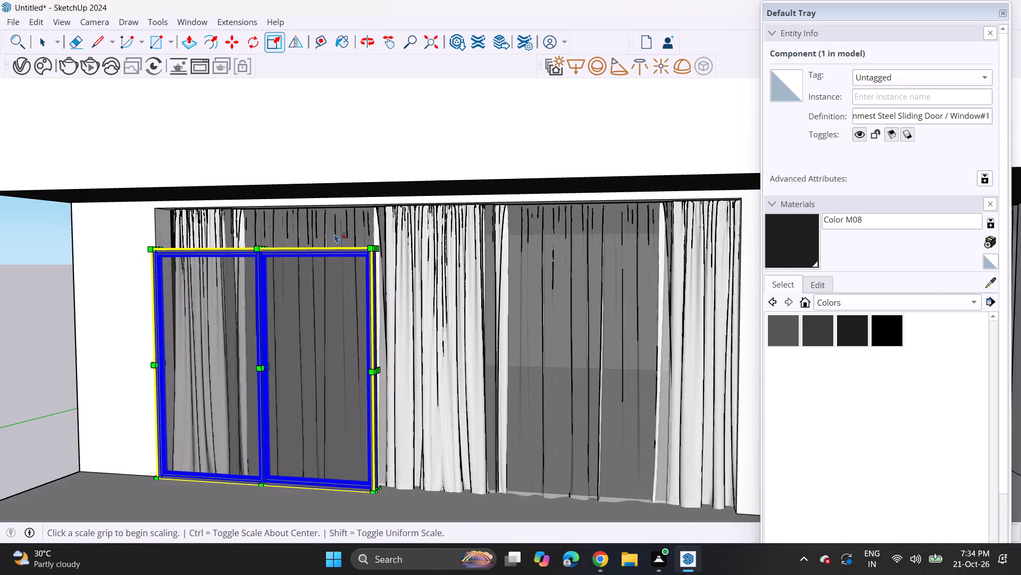
pyautogui.scroll(4, 280, 245)
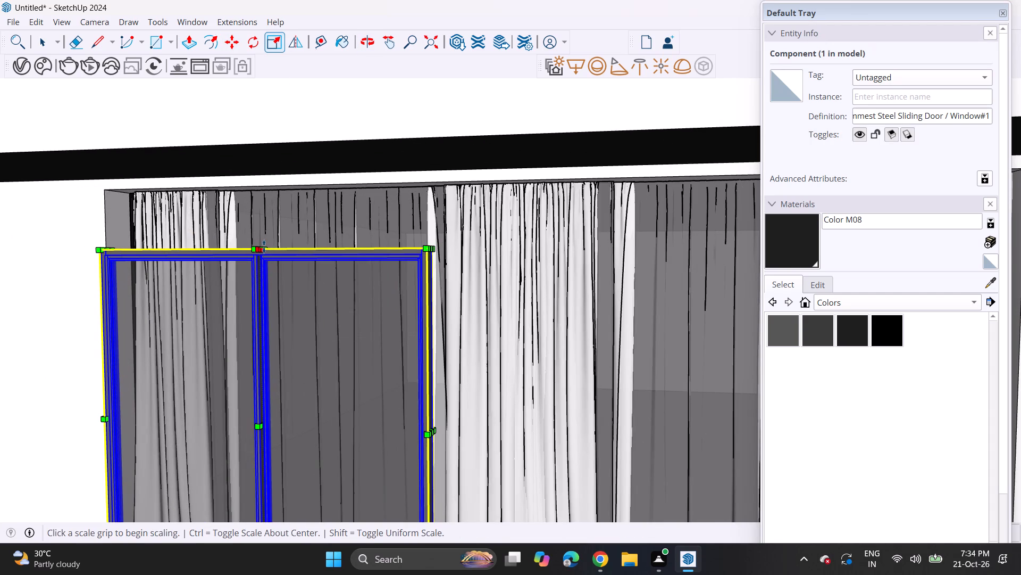
pyautogui.click(264, 247)
pyautogui.click(271, 187)
pyautogui.scroll(-4, 307, 315)
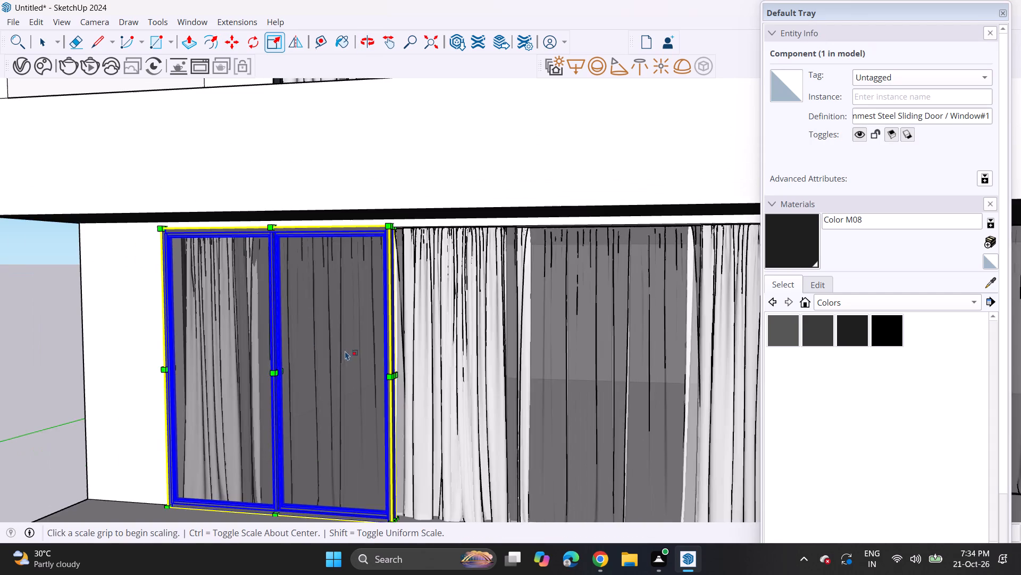
# Scale the sliding door narrower so it covers only the first part of the opening, and clear the selection.
pyautogui.moveTo(345, 351); pyautogui.dragTo(325, 352, button='middle')
pyautogui.scroll(4, 365, 423)
pyautogui.click(406, 350)
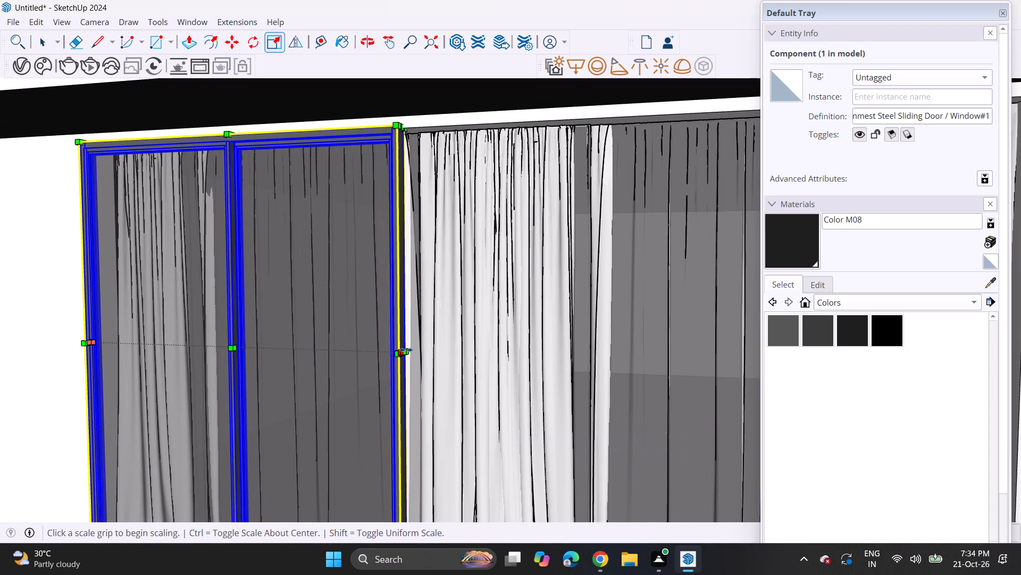
pyautogui.click(312, 348)
pyautogui.scroll(-7, 288, 340)
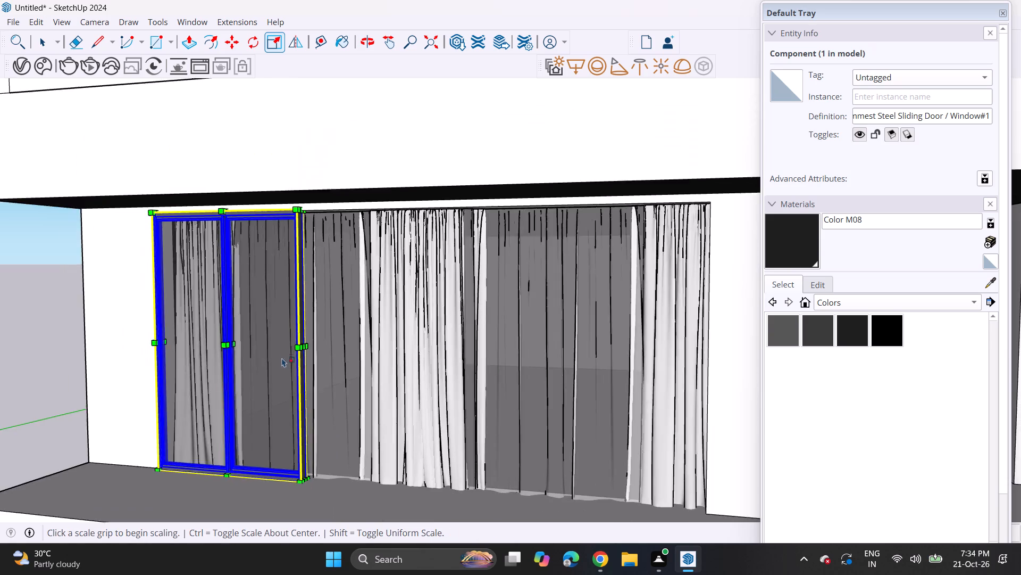
pyautogui.scroll(-7, 282, 358)
pyautogui.press('space')
pyautogui.click(103, 382)
# Copy the three-panel window frame from the upper floor down into the ground-floor opening beside the sliding door.
pyautogui.moveTo(174, 377); pyautogui.dragTo(285, 376, button='middle')
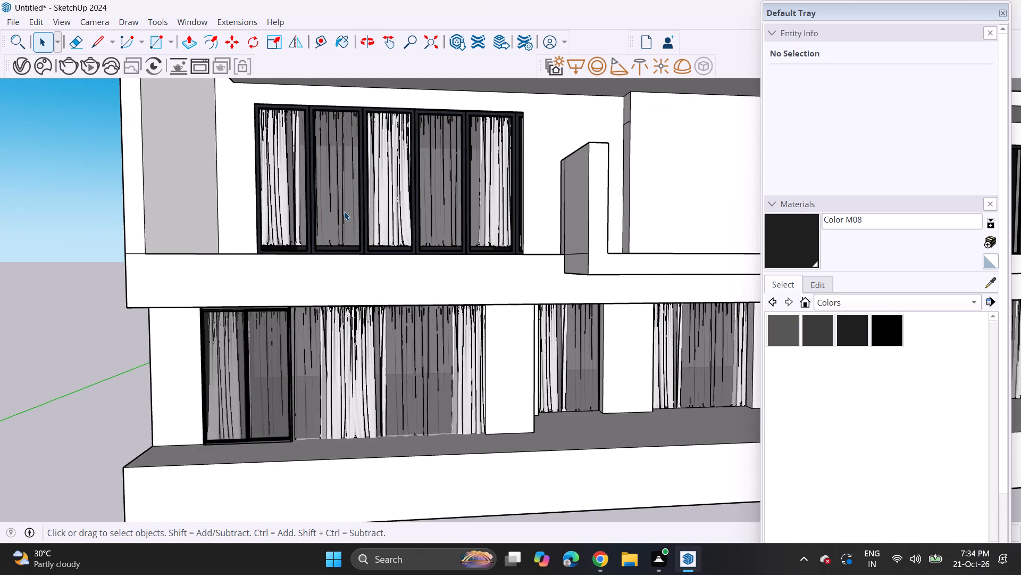
pyautogui.click(344, 211)
pyautogui.click(339, 230)
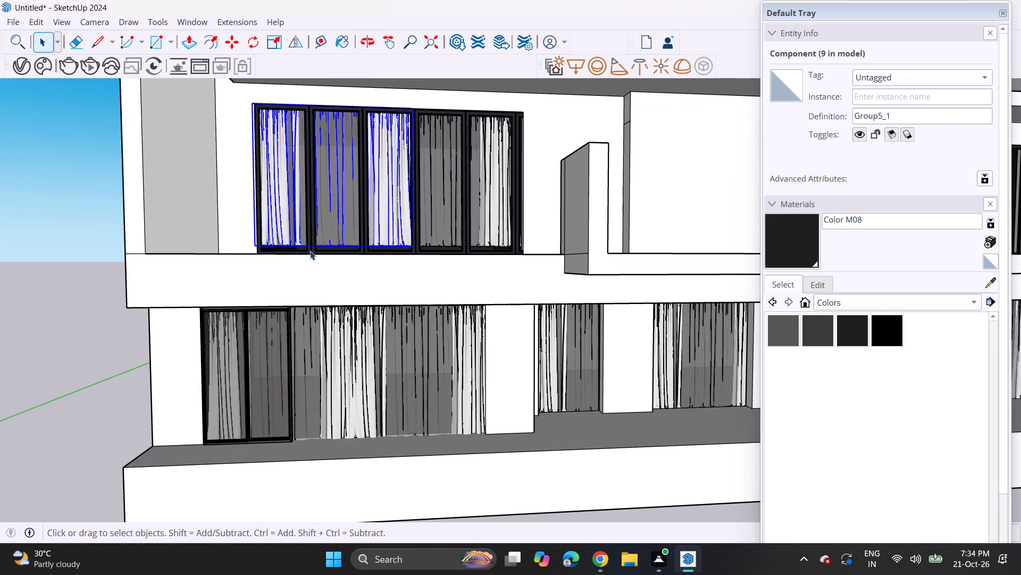
pyautogui.click(297, 259)
pyautogui.click(299, 248)
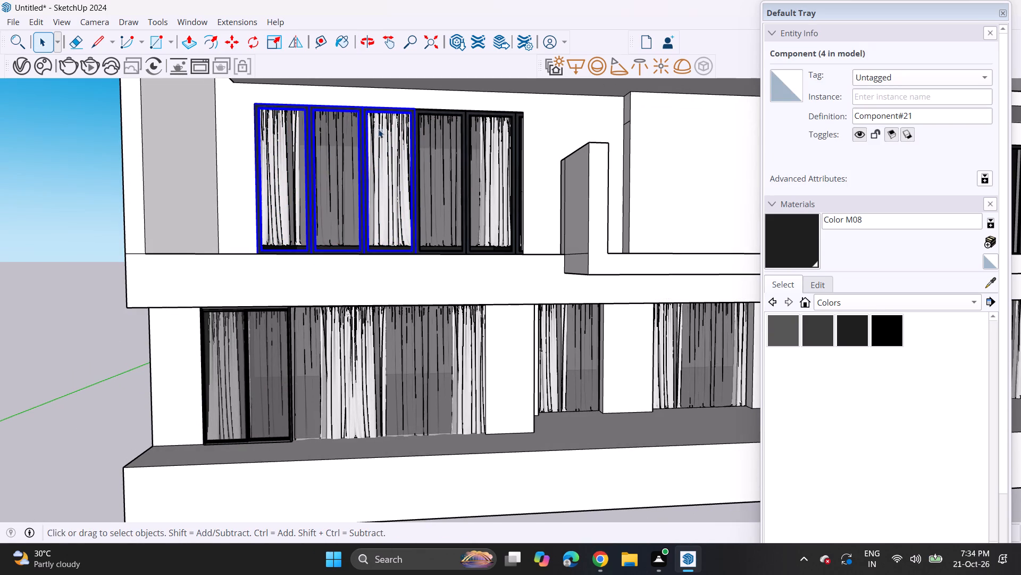
pyautogui.press('m')
pyautogui.click(409, 108)
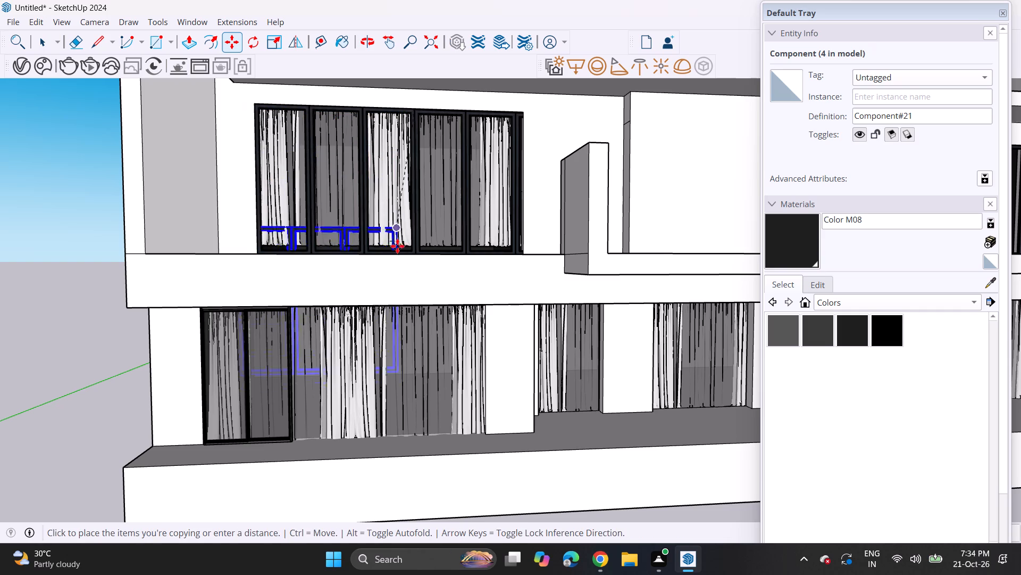
pyautogui.moveTo(434, 305); pyautogui.dragTo(477, 262, button='middle')
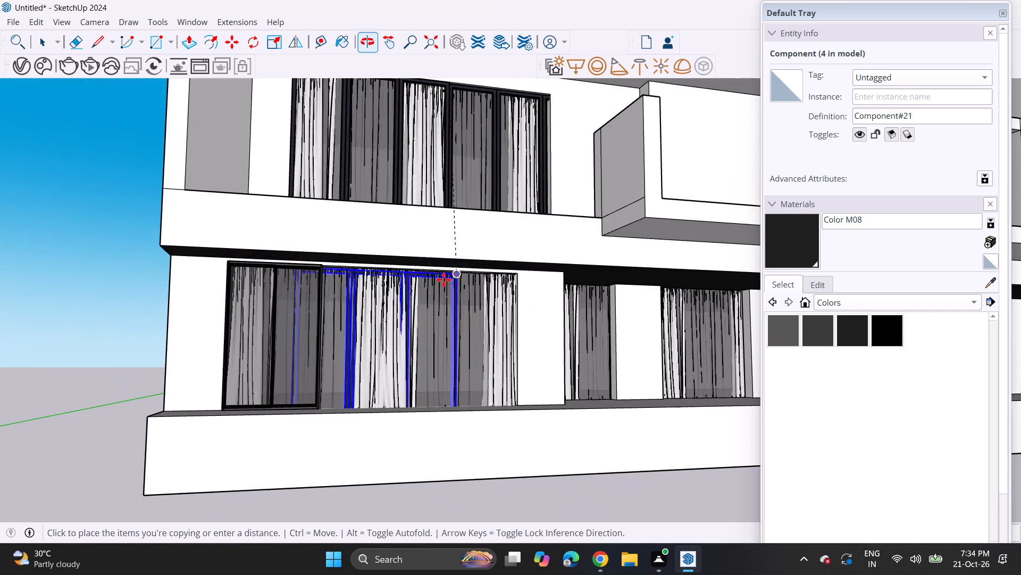
pyautogui.scroll(-4, 442, 280)
pyautogui.moveTo(446, 278); pyautogui.dragTo(545, 268, button='middle')
pyautogui.scroll(5, 525, 240)
pyautogui.moveTo(492, 261); pyautogui.dragTo(402, 332, button='middle')
pyautogui.scroll(1, 492, 261)
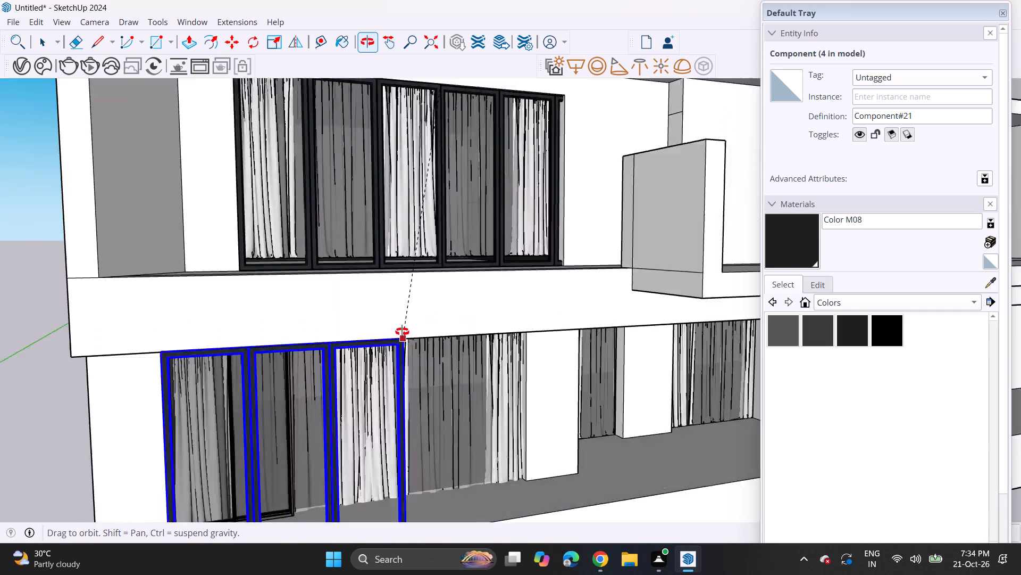
pyautogui.moveTo(402, 332); pyautogui.dragTo(118, 270, button='middle')
pyautogui.scroll(3, 280, 289)
pyautogui.click(353, 318)
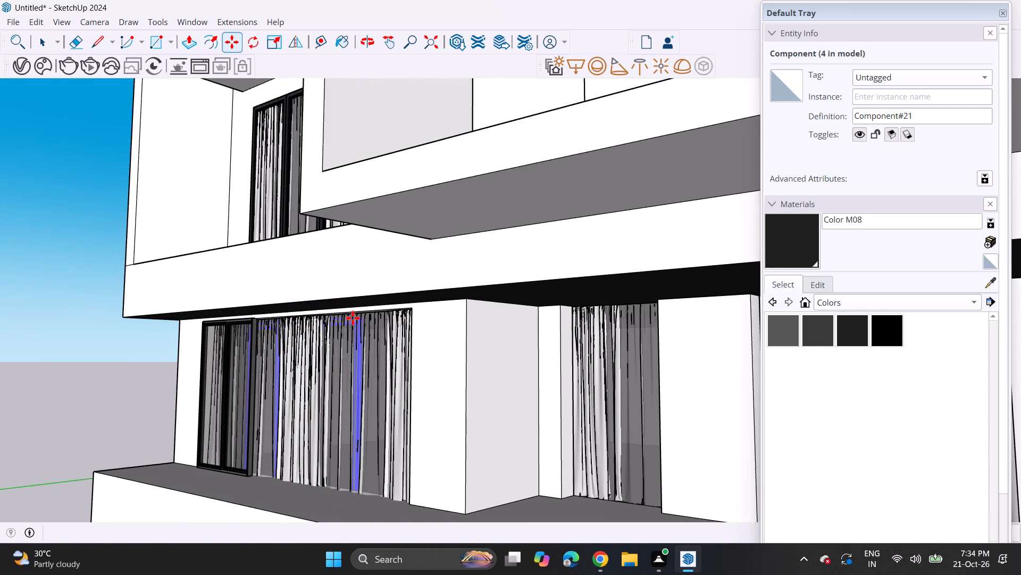
# Move the copied three-panel frame so its top corner aligns with the opening's top edge.
pyautogui.moveTo(363, 323); pyautogui.dragTo(381, 328, button='middle')
pyautogui.scroll(5, 365, 316)
pyautogui.click(364, 317)
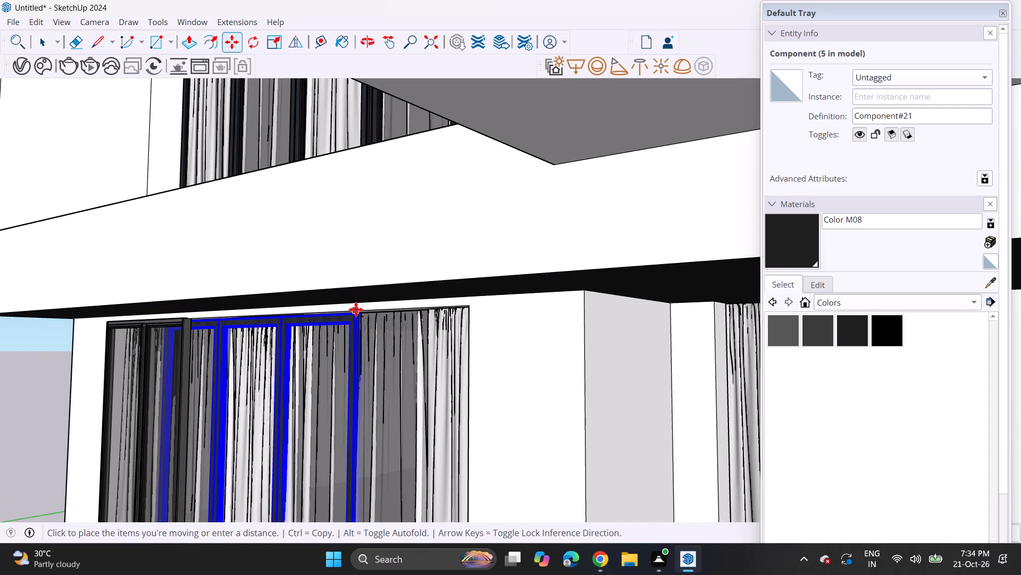
pyautogui.click(356, 309)
# Scale the three-panel frame's width so its near side meets the edge of the sliding door.
pyautogui.scroll(-4, 253, 361)
pyautogui.moveTo(155, 419); pyautogui.dragTo(423, 403, button='middle')
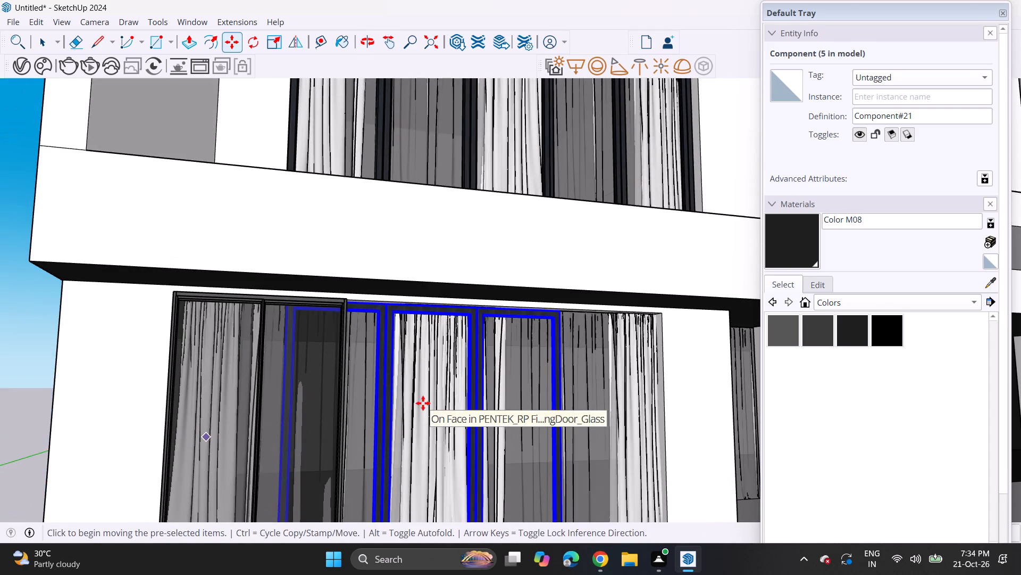
pyautogui.moveTo(423, 403); pyautogui.dragTo(344, 258, button='middle')
pyautogui.moveTo(343, 259); pyautogui.dragTo(320, 345, button='middle')
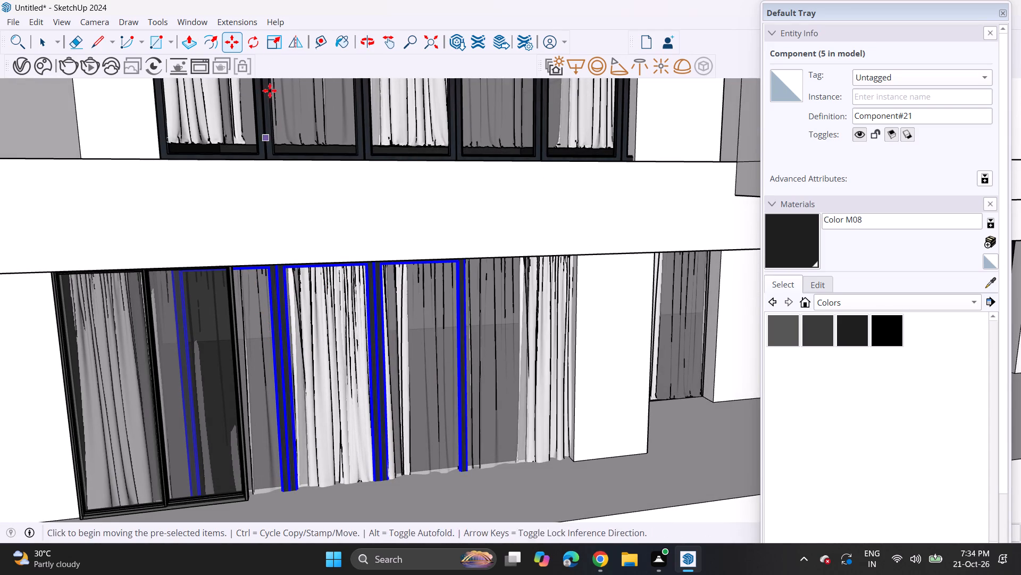
pyautogui.click(270, 44)
pyautogui.moveTo(176, 396); pyautogui.dragTo(361, 380, button='middle')
pyautogui.click(362, 431)
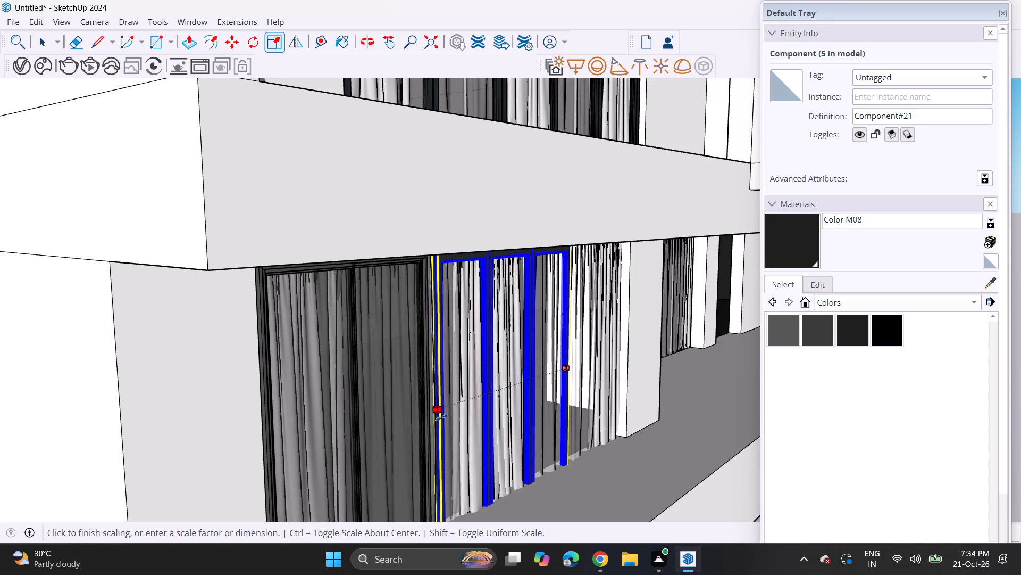
pyautogui.click(434, 424)
pyautogui.moveTo(470, 409); pyautogui.dragTo(326, 399, button='middle')
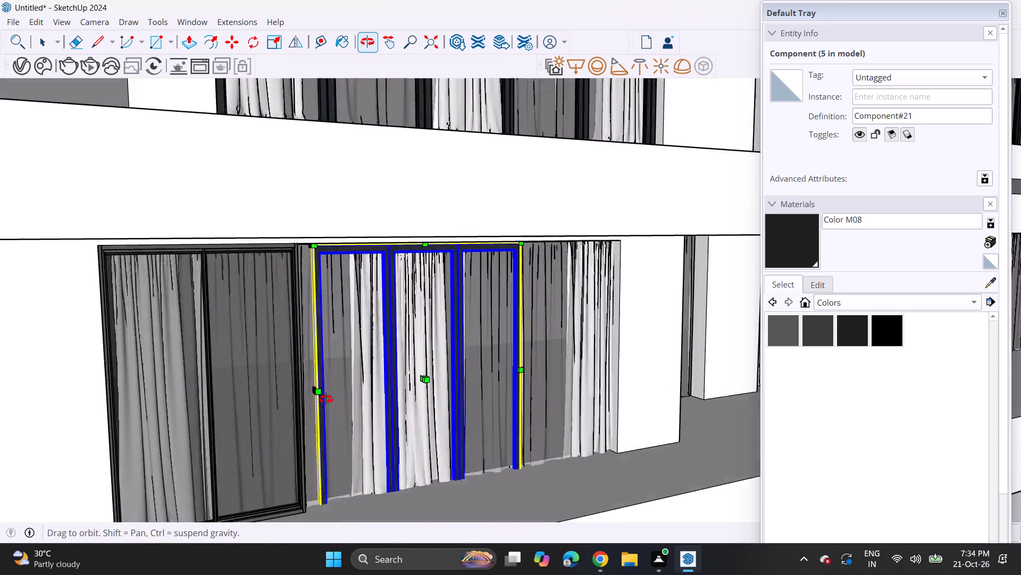
pyautogui.moveTo(326, 399); pyautogui.dragTo(263, 405, button='middle')
pyautogui.scroll(4, 302, 364)
pyautogui.moveTo(258, 363); pyautogui.dragTo(281, 381, button='middle')
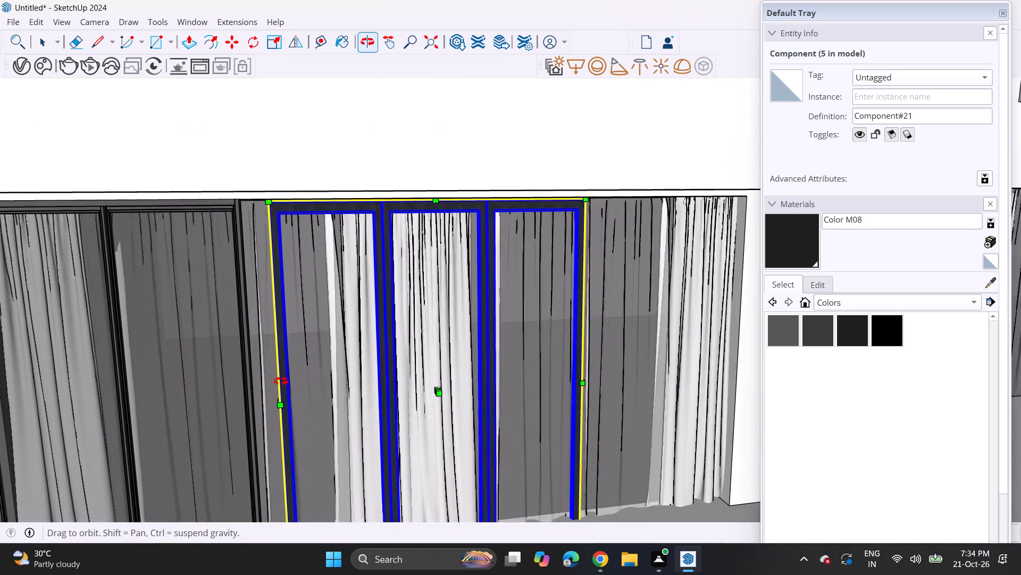
pyautogui.moveTo(281, 381); pyautogui.dragTo(294, 398, button='middle')
pyautogui.scroll(4, 290, 415)
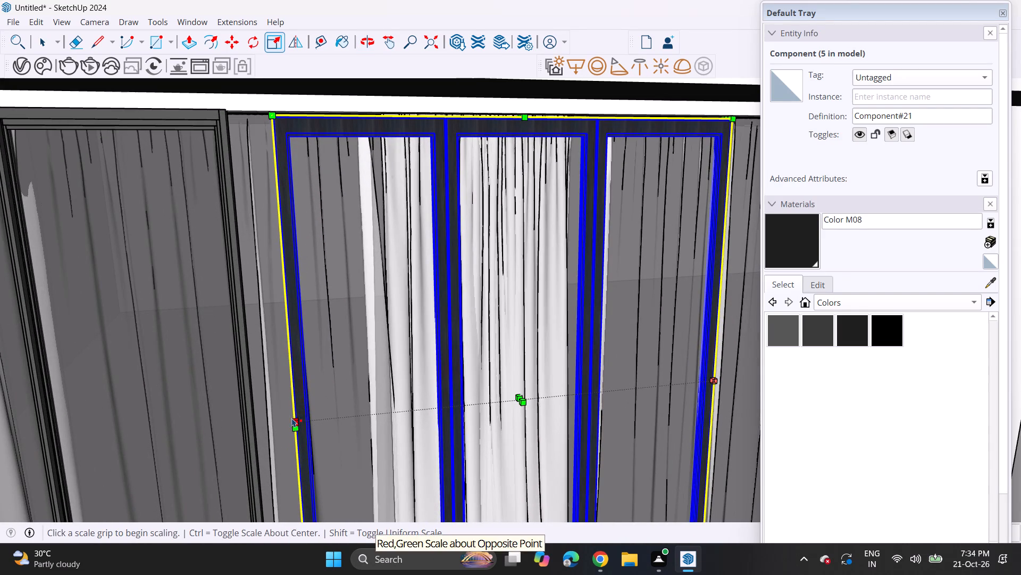
pyautogui.click(293, 421)
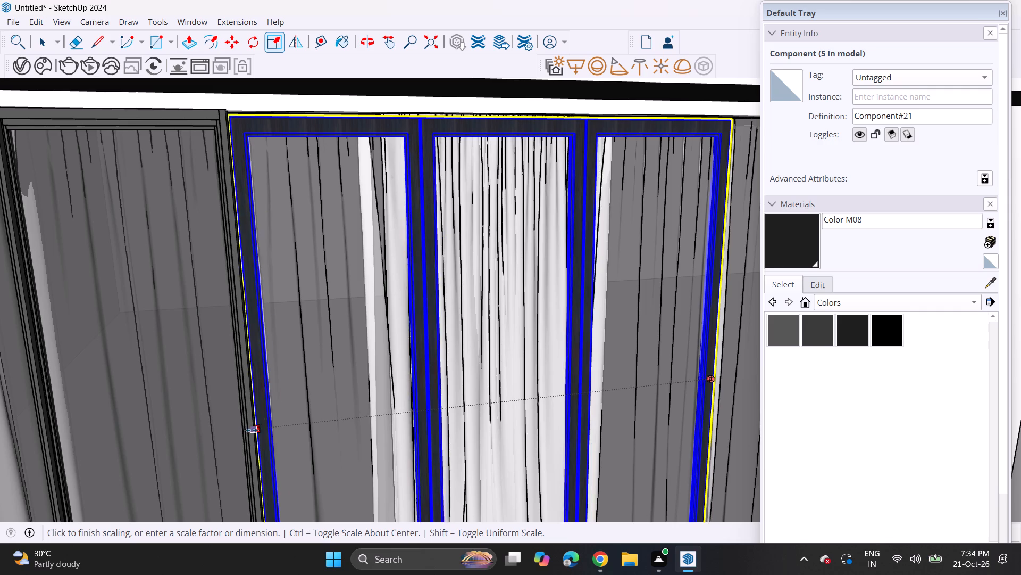
pyautogui.click(249, 430)
# Scale the three-panel frame's height from its bottom so it ends at the floor of the opening.
pyautogui.scroll(-6, 282, 359)
pyautogui.moveTo(537, 353); pyautogui.dragTo(467, 334, button='middle')
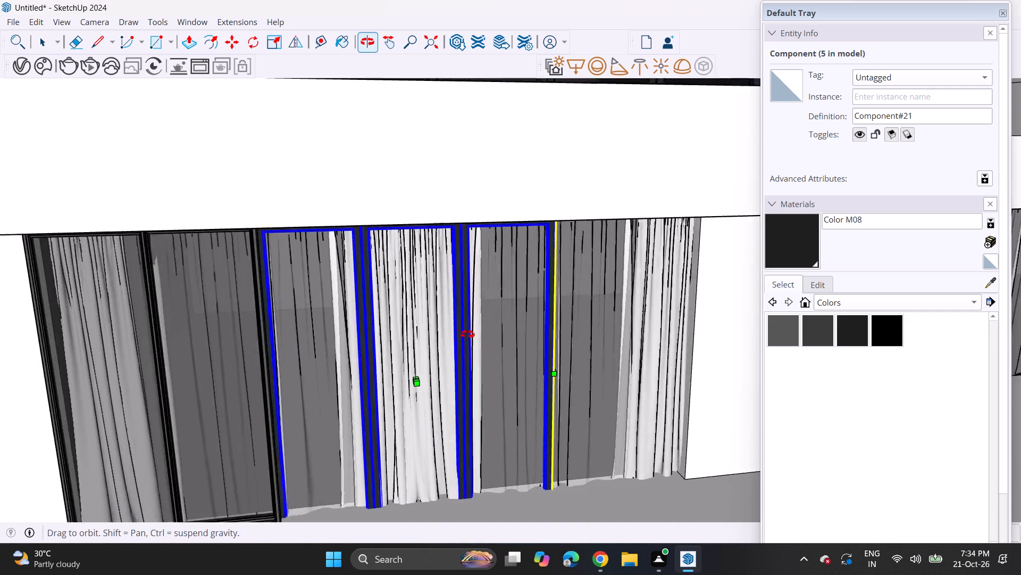
pyautogui.moveTo(467, 334); pyautogui.dragTo(354, 275, button='middle')
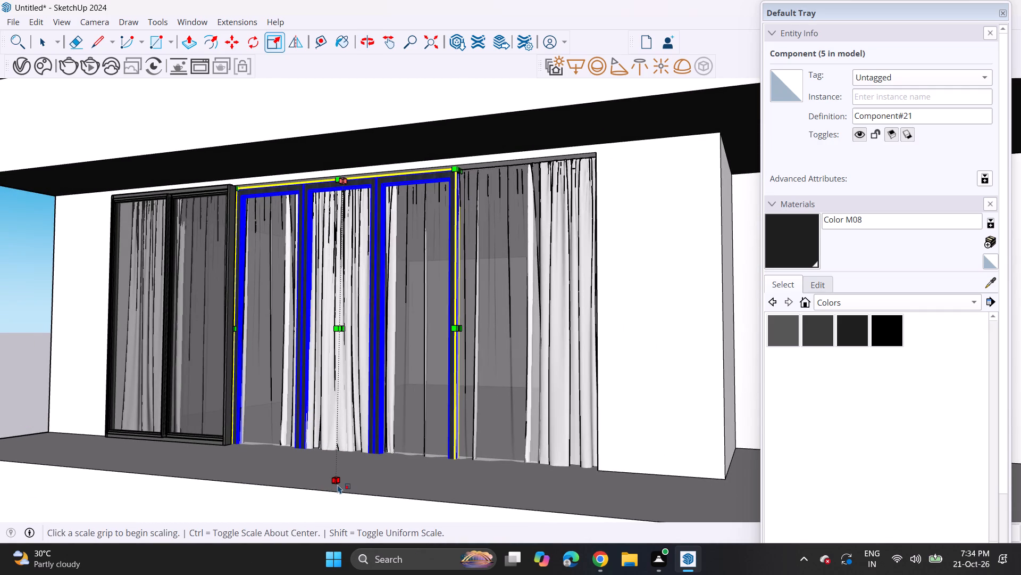
pyautogui.click(341, 481)
pyautogui.click(346, 462)
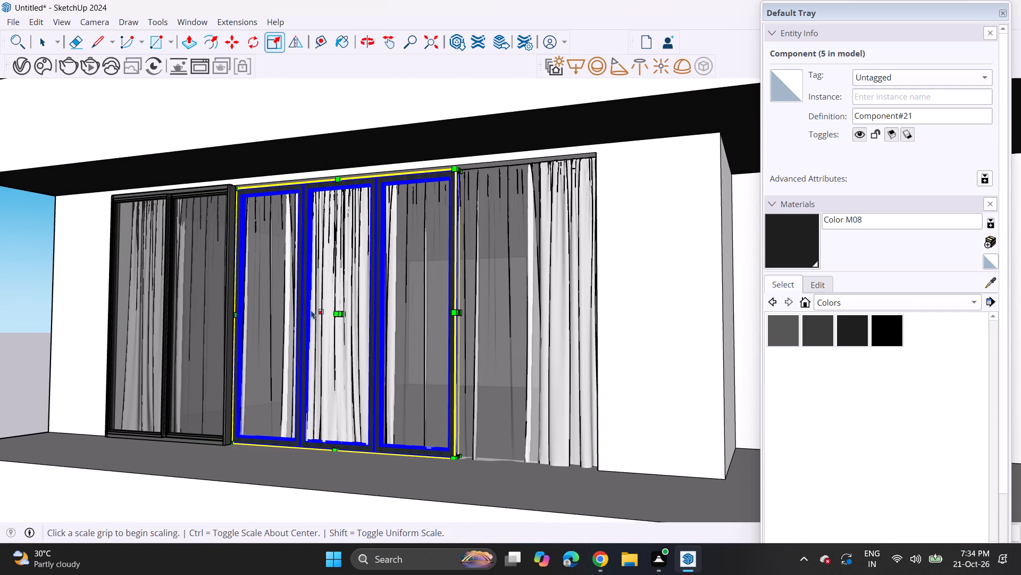
# Move the three-panel frame by its top corner to meet the sliding door's top corner.
pyautogui.click(239, 42)
pyautogui.scroll(4, 229, 151)
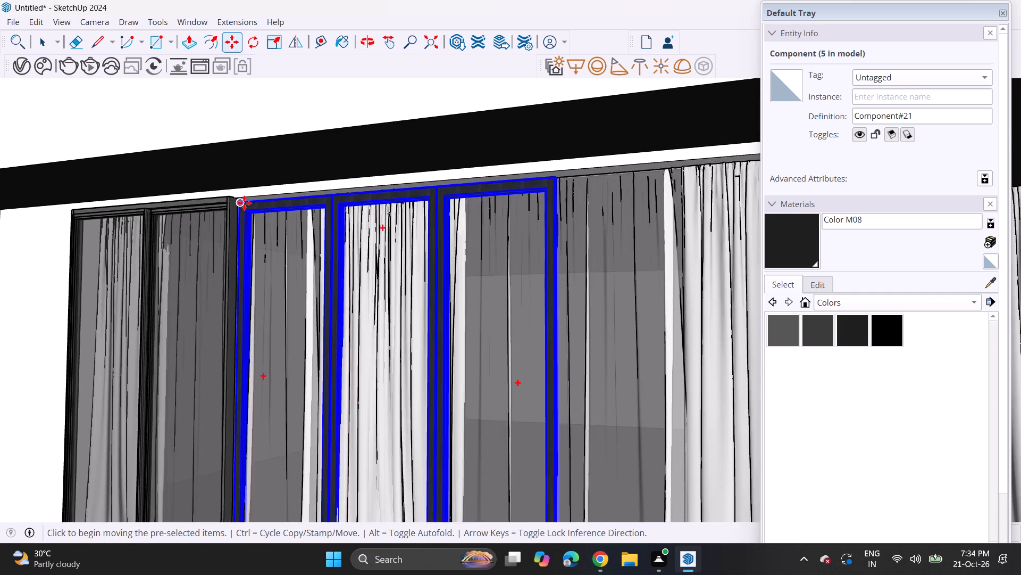
pyautogui.scroll(4, 244, 203)
pyautogui.click(244, 203)
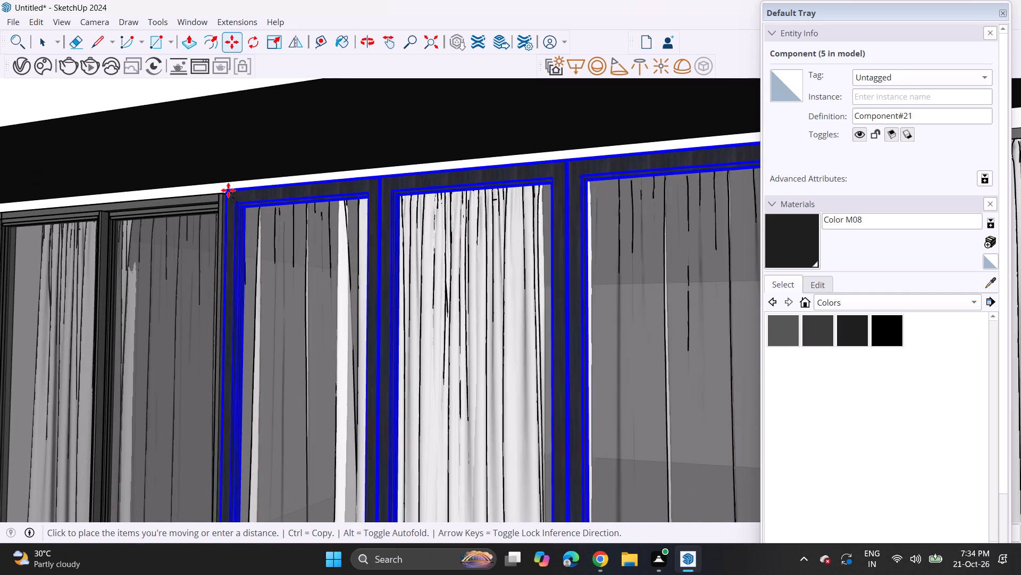
pyautogui.click(225, 194)
pyautogui.scroll(-10, 217, 253)
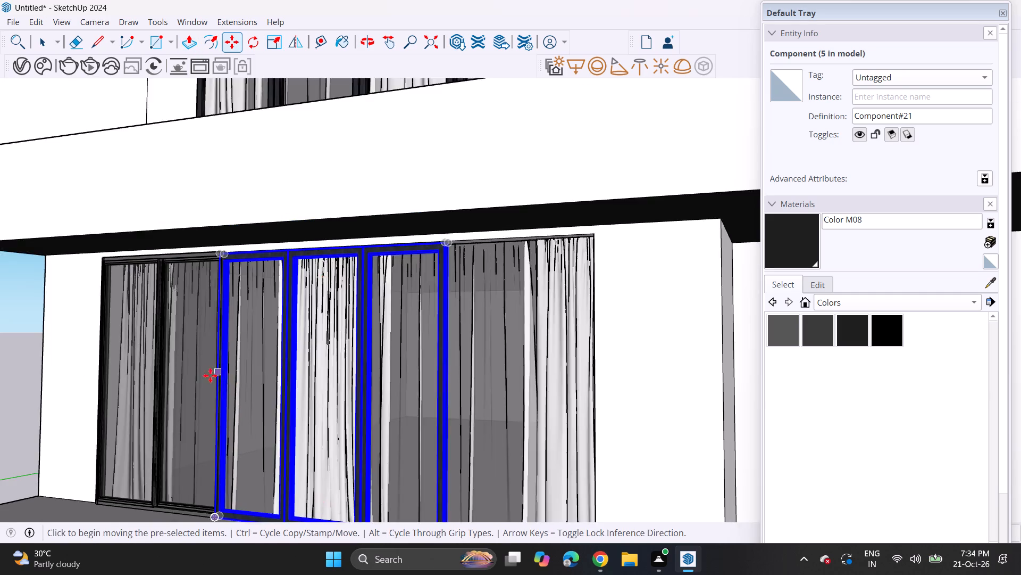
# Copy the two-panel sliding door to the far side of the three-panel frame, starting at its top corner.
pyautogui.scroll(-2, 210, 375)
pyautogui.moveTo(247, 430); pyautogui.dragTo(332, 431, button='middle')
pyautogui.press('space')
pyautogui.click(176, 459)
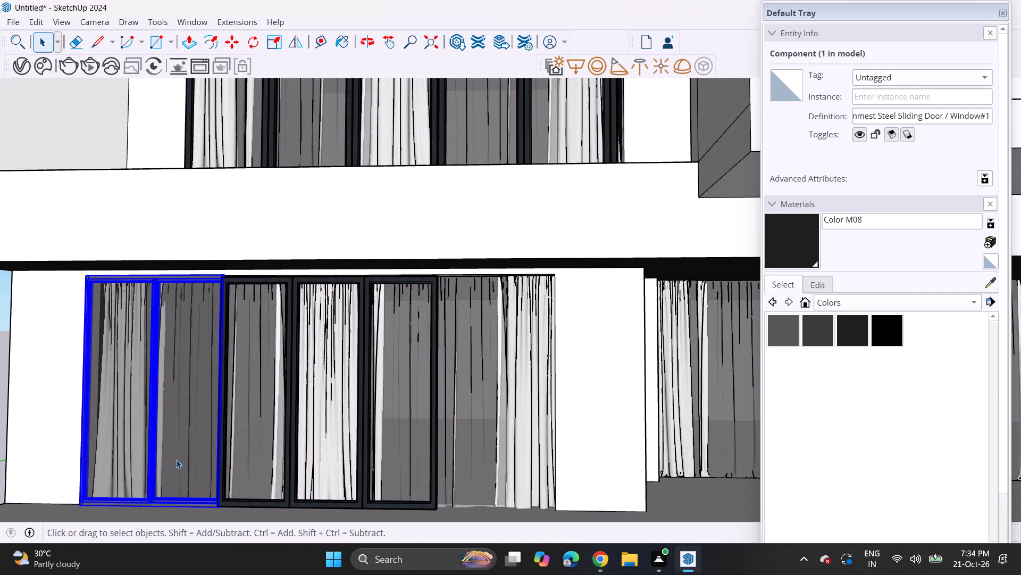
pyautogui.press('m')
pyautogui.click(83, 275)
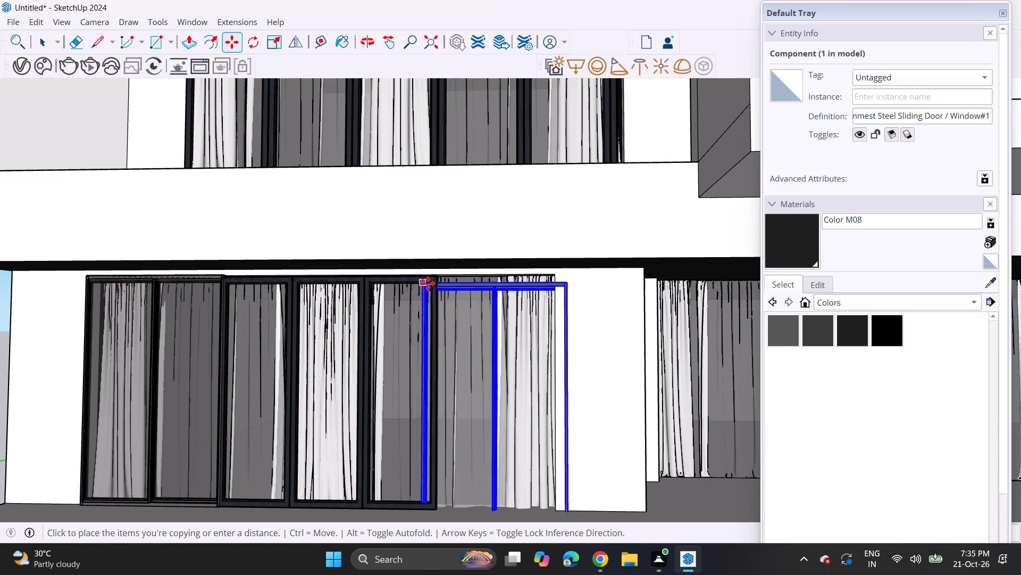
pyautogui.click(432, 280)
# Scale the copied sliding door's width from its outer side so it ends at the edge of the curtained opening.
pyautogui.scroll(-4, 518, 437)
pyautogui.moveTo(554, 409); pyautogui.dragTo(534, 419, button='middle')
pyautogui.scroll(1, 519, 409)
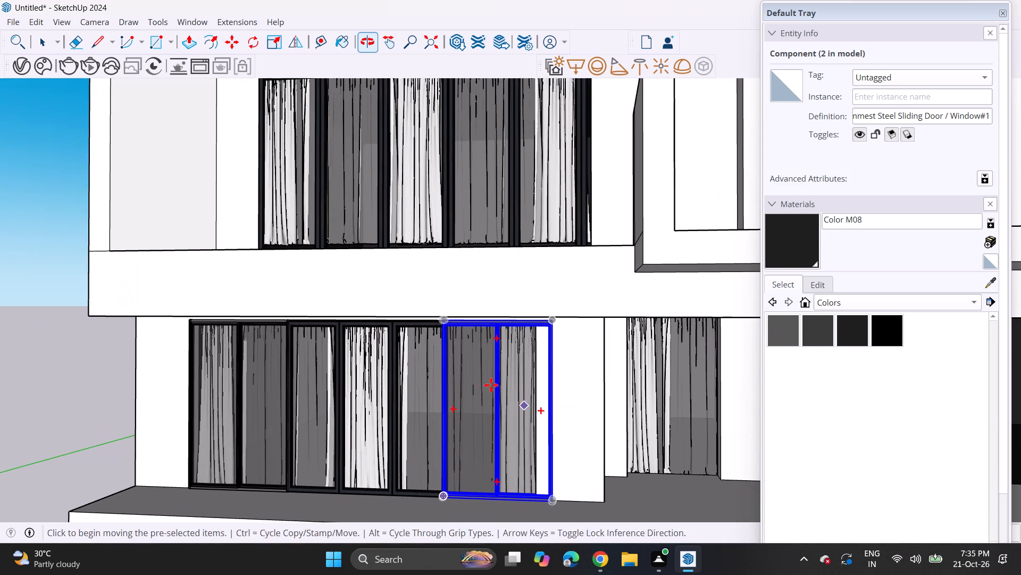
pyautogui.click(275, 44)
pyautogui.moveTo(641, 461); pyautogui.dragTo(571, 486, button='middle')
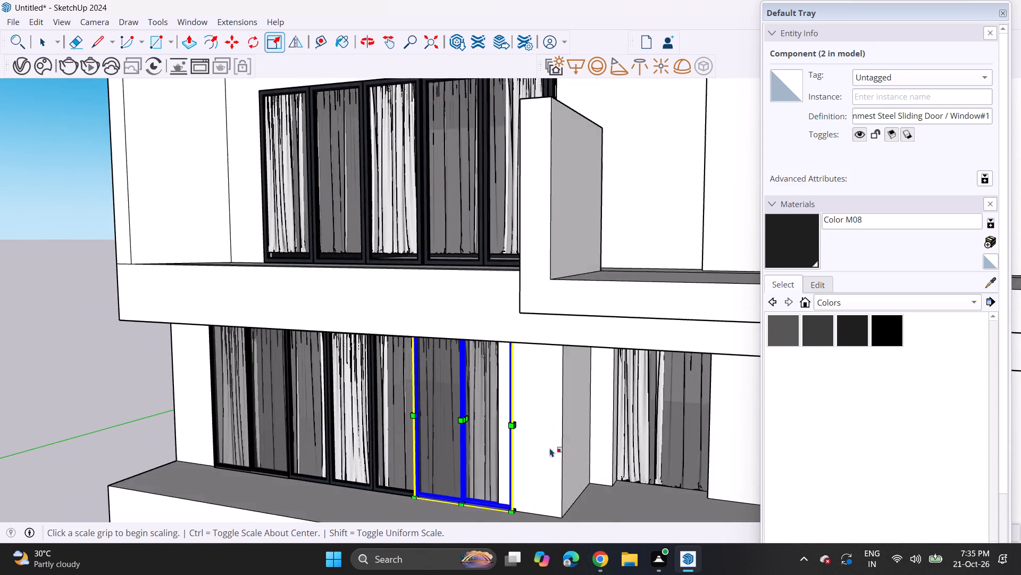
pyautogui.scroll(5, 540, 445)
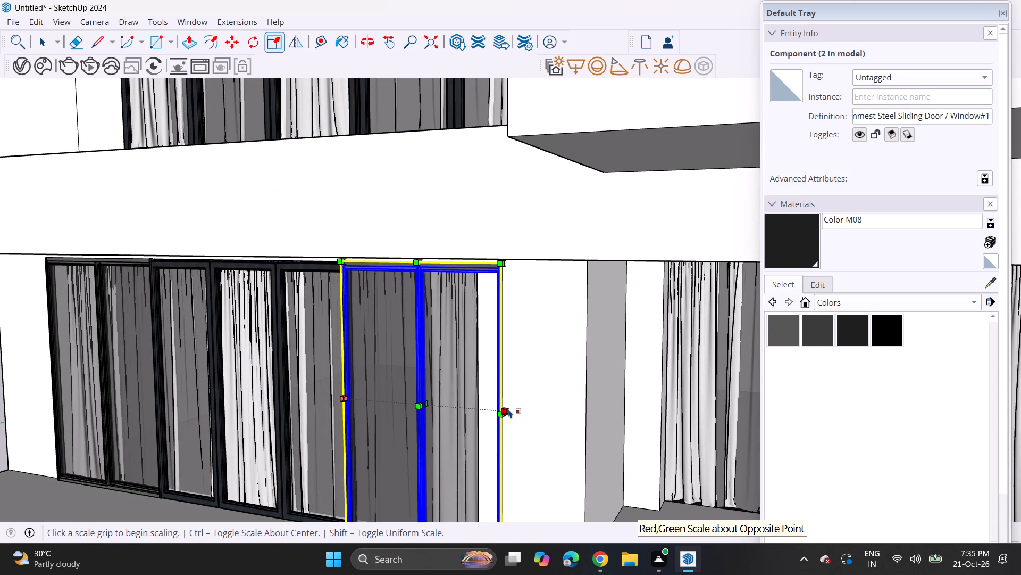
pyautogui.click(508, 408)
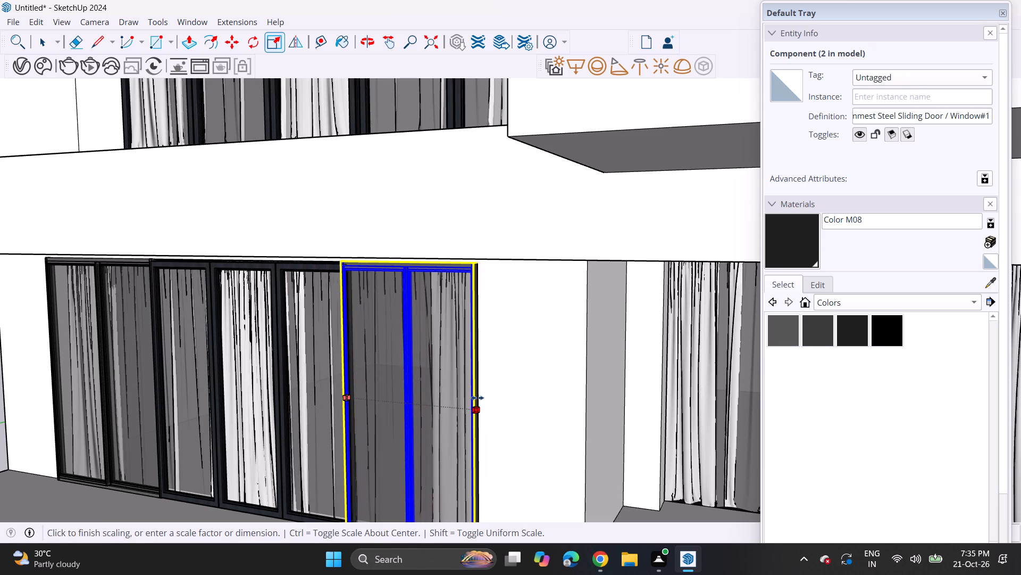
pyautogui.click(476, 398)
pyautogui.moveTo(478, 407); pyautogui.dragTo(543, 372, button='middle')
pyautogui.scroll(-10, 547, 368)
pyautogui.press('space')
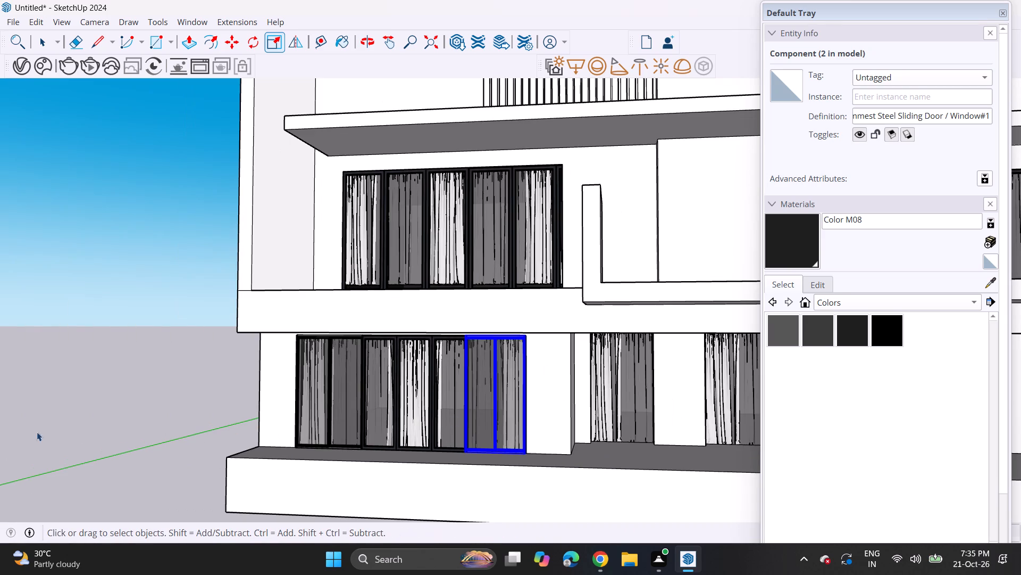
pyautogui.click(102, 368)
pyautogui.scroll(-4, 101, 391)
pyautogui.moveTo(247, 409); pyautogui.dragTo(292, 405, button='middle')
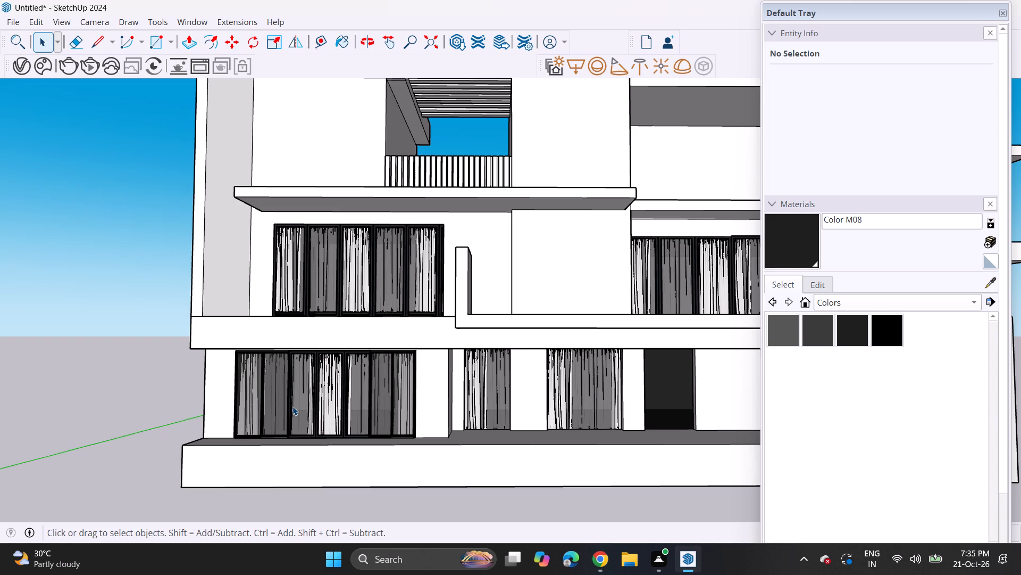
# Copy the narrowed two-panel sliding door by its top corner to the top corner of the adjacent recessed curtained opening.
pyautogui.click(385, 397)
pyautogui.scroll(4, 385, 397)
pyautogui.press('m')
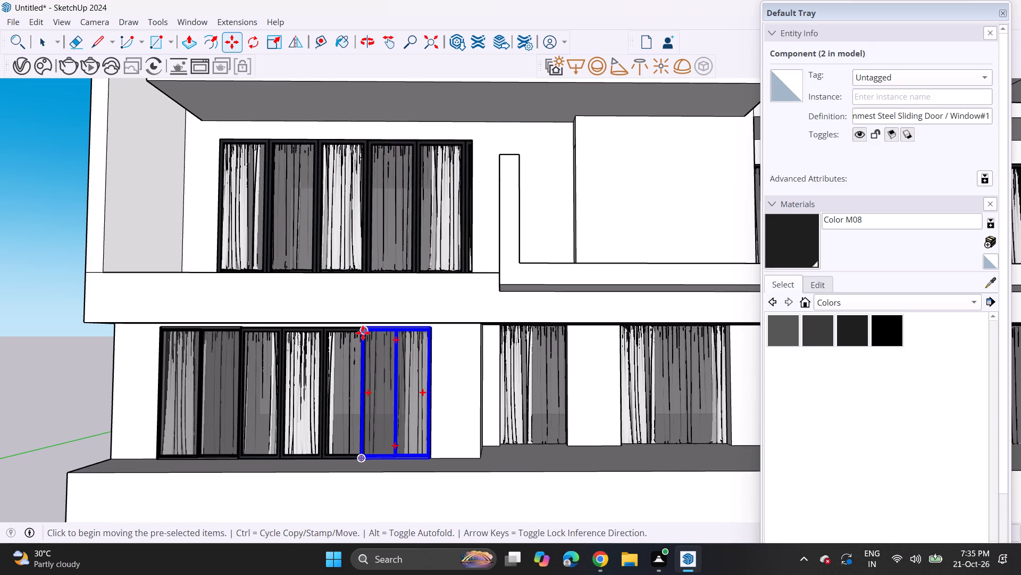
pyautogui.click(360, 328)
pyautogui.keyDown('shift'); pyautogui.moveTo(474, 327); pyautogui.dragTo(376, 327, button='middle'); pyautogui.keyUp('shift')
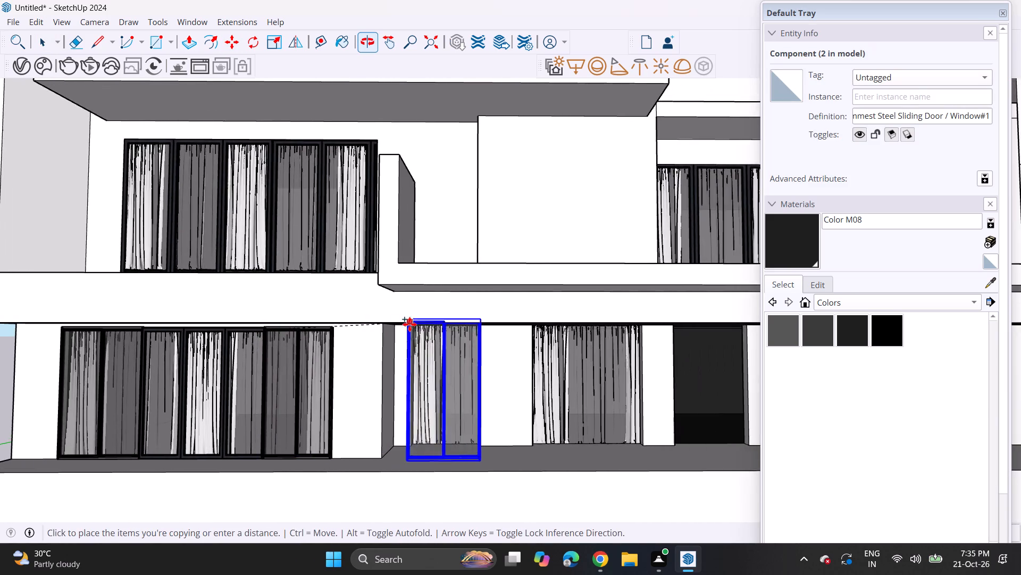
pyautogui.scroll(7, 409, 324)
pyautogui.click(413, 330)
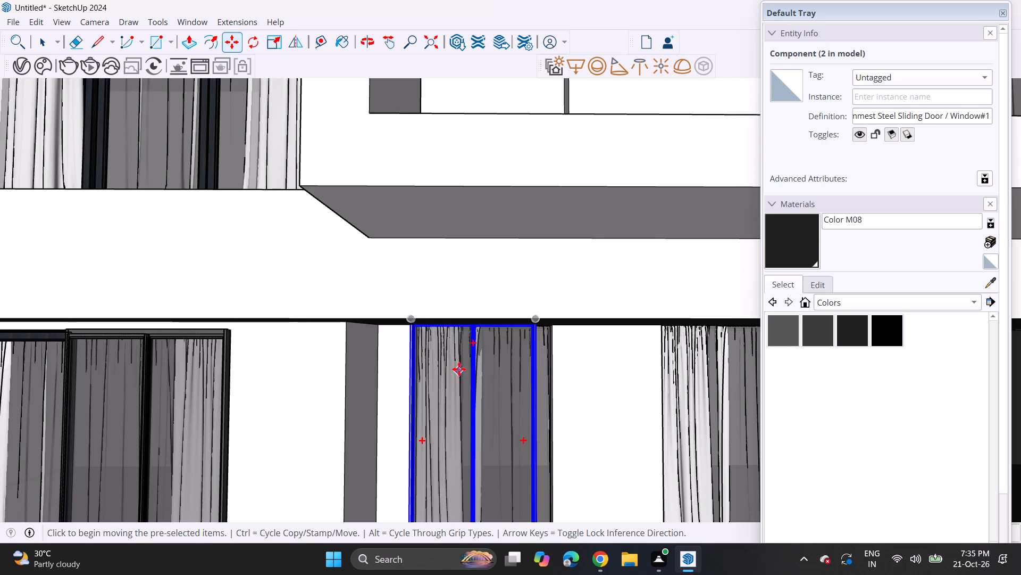
# Scale the new sliding door's width from its far side to meet the edge of the recessed opening.
pyautogui.keyDown('shift'); pyautogui.moveTo(457, 362); pyautogui.dragTo(378, 244, button='middle'); pyautogui.keyUp('shift')
pyautogui.moveTo(375, 233); pyautogui.dragTo(168, 253, button='middle')
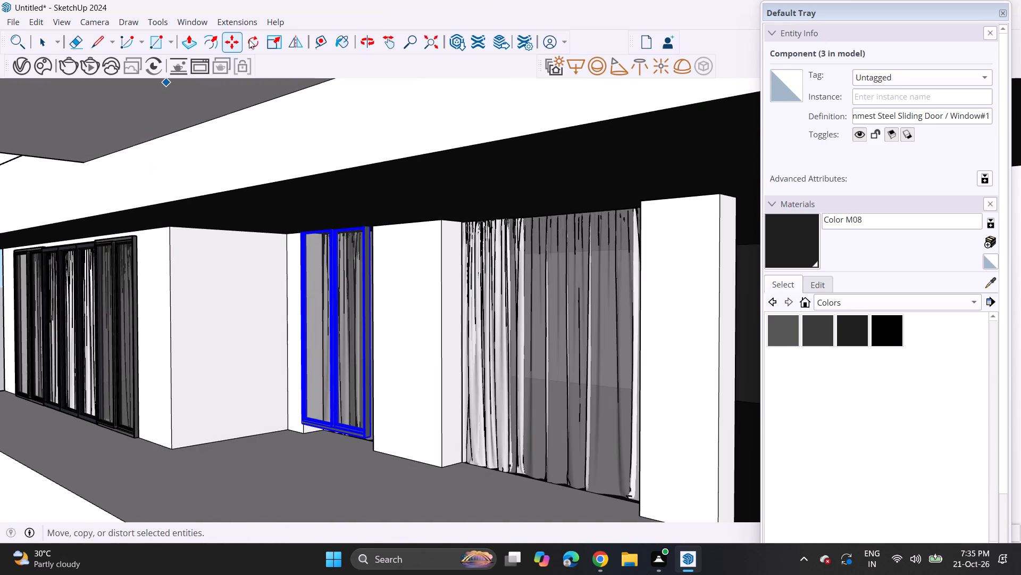
pyautogui.moveTo(266, 39); pyautogui.dragTo(272, 40)
pyautogui.moveTo(369, 414); pyautogui.dragTo(389, 438, button='middle')
pyautogui.scroll(4, 397, 343)
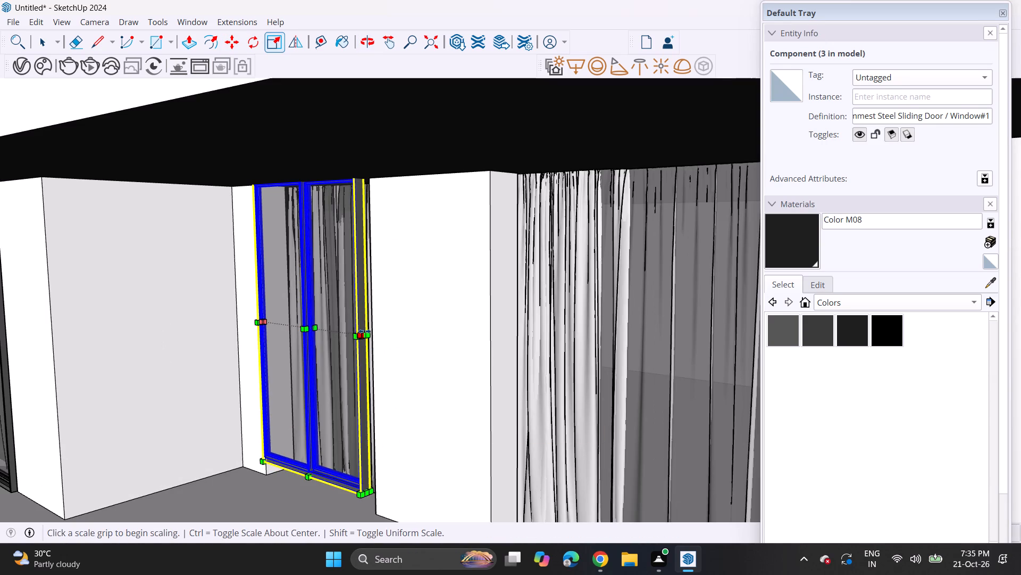
pyautogui.click(367, 335)
pyautogui.click(375, 343)
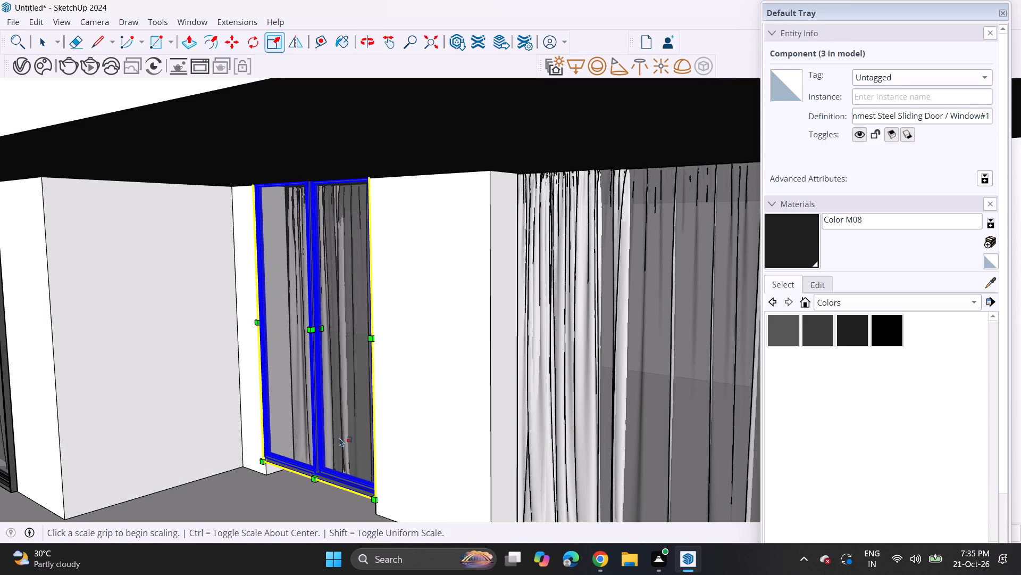
# Scale the recessed sliding door's height from its bottom so it ends at the floor.
pyautogui.click(322, 474)
pyautogui.click(320, 499)
pyautogui.scroll(-2, 307, 425)
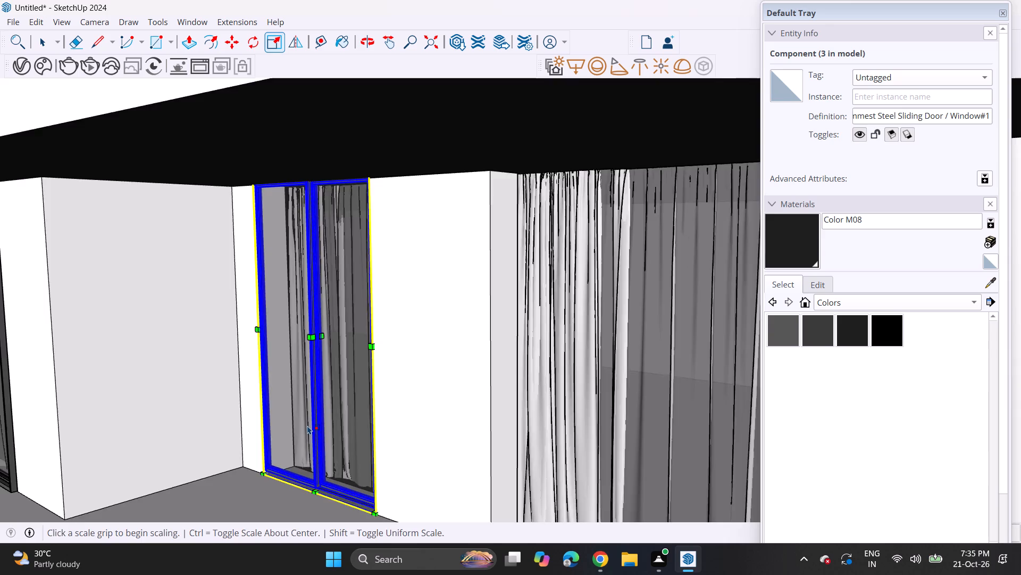
# Copy the upper-floor three-panel window frame by its top corner to the curtained opening beside the dark entrance.
pyautogui.scroll(-3, 307, 425)
pyautogui.moveTo(314, 404); pyautogui.dragTo(455, 350, button='middle')
pyautogui.scroll(-4, 452, 349)
pyautogui.moveTo(439, 350); pyautogui.dragTo(232, 390, button='middle')
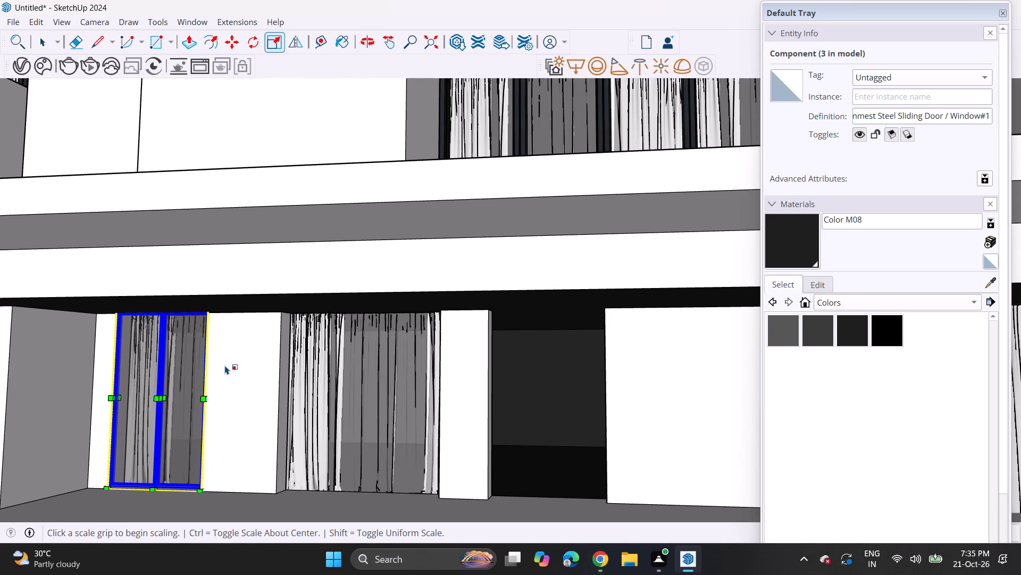
pyautogui.scroll(-7, 117, 360)
pyautogui.click(363, 230)
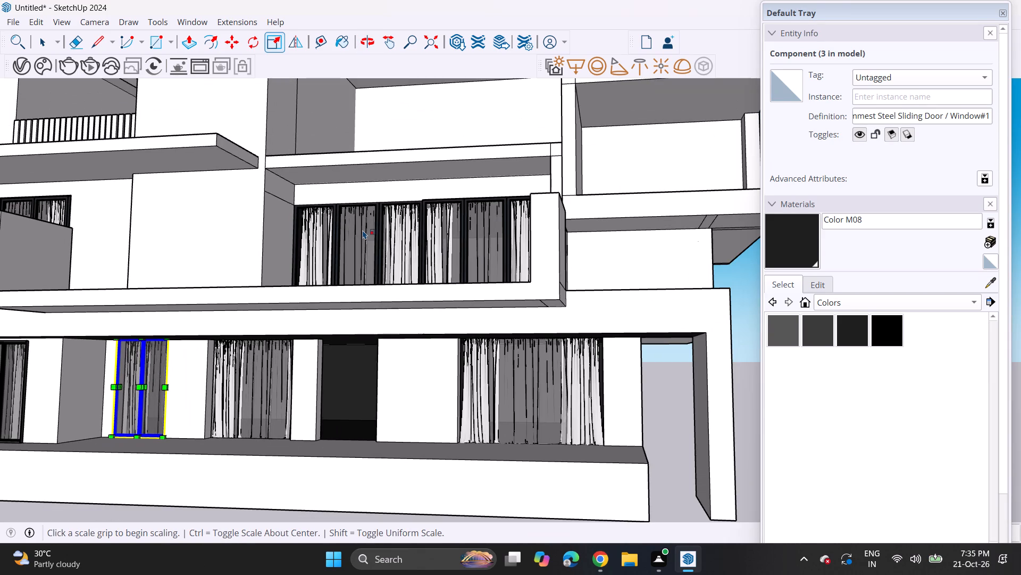
pyautogui.click(372, 245)
pyautogui.press('space')
pyautogui.click(372, 245)
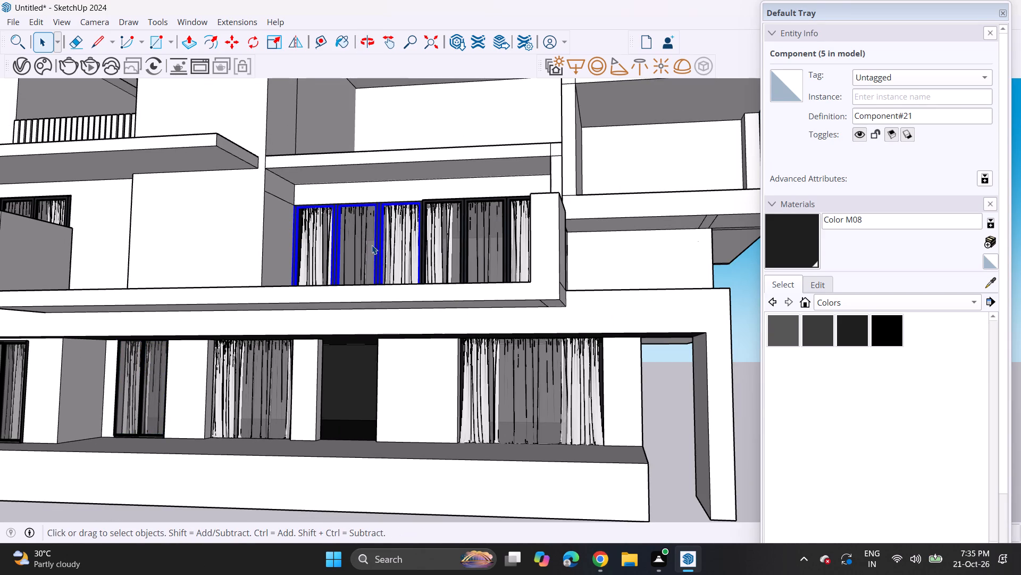
pyautogui.press('m')
pyautogui.click(425, 201)
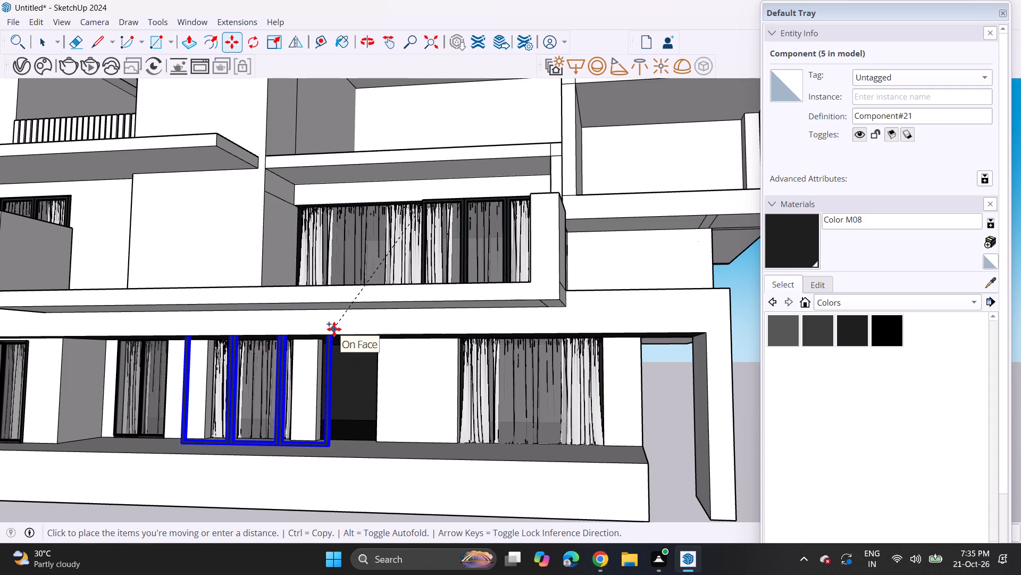
pyautogui.scroll(4, 334, 329)
pyautogui.moveTo(329, 332); pyautogui.dragTo(532, 302, button='middle')
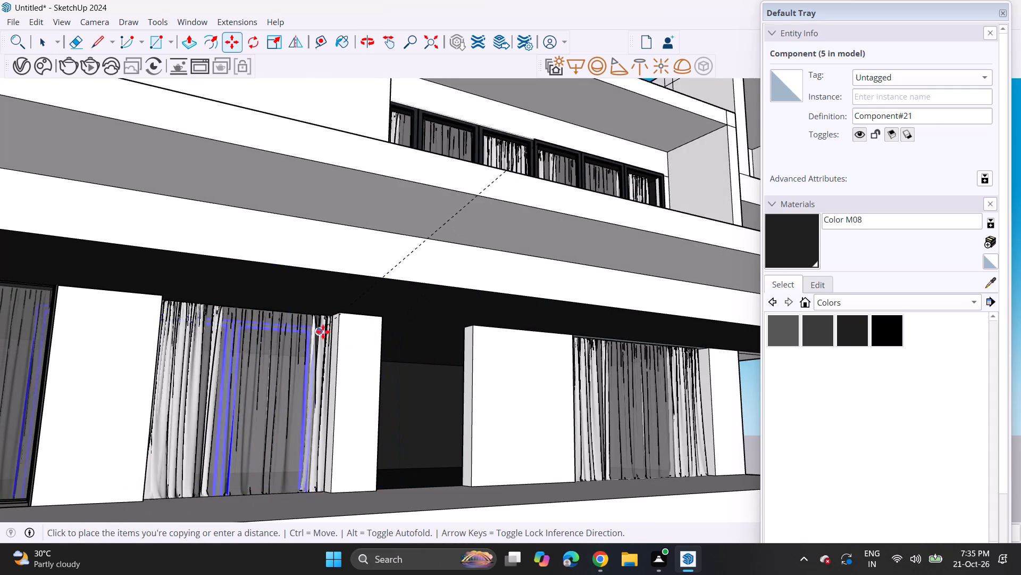
pyautogui.click(345, 317)
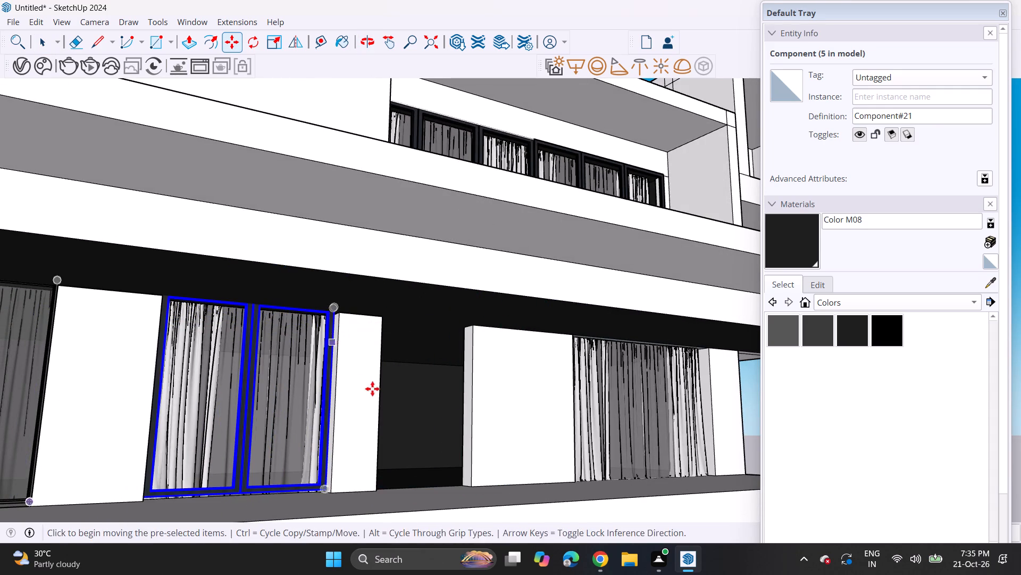
# Scale the copied three-panel frame's width from its overhanging side to fit the curtained opening beside the entrance.
pyautogui.moveTo(286, 423); pyautogui.dragTo(173, 462, button='middle')
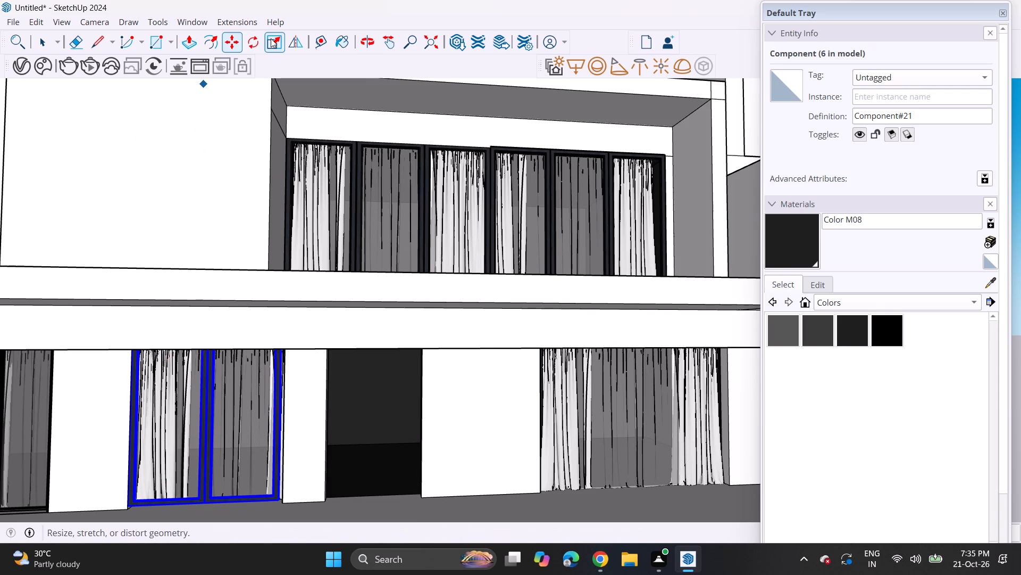
pyautogui.click(271, 38)
pyautogui.moveTo(67, 415); pyautogui.dragTo(152, 377, button='middle')
pyautogui.keyDown('shift'); pyautogui.moveTo(149, 387); pyautogui.dragTo(317, 289, button='middle'); pyautogui.keyUp('shift')
pyautogui.moveTo(281, 325); pyautogui.dragTo(274, 395, button='middle')
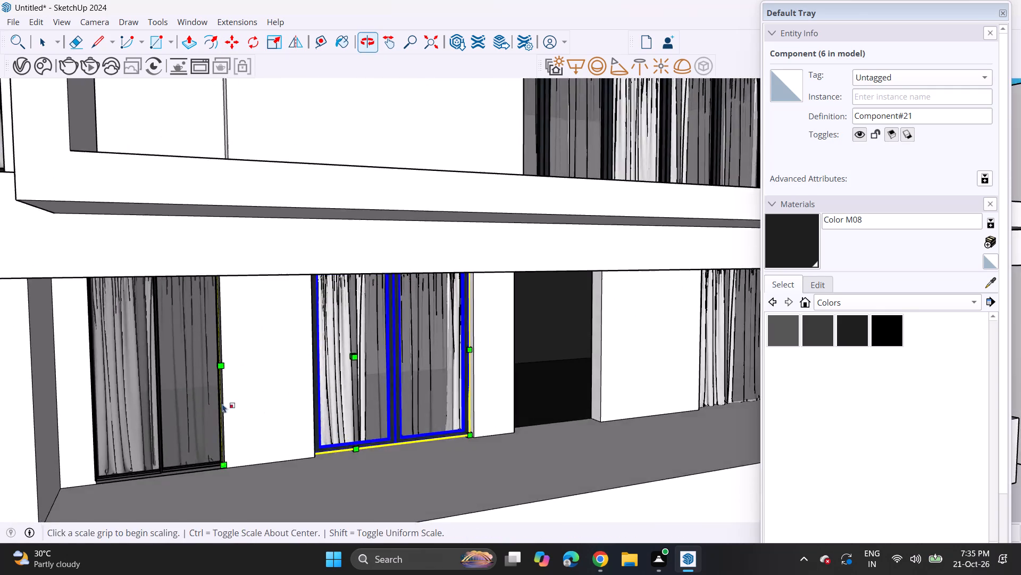
pyautogui.scroll(4, 198, 370)
pyautogui.moveTo(223, 363); pyautogui.dragTo(312, 365, button='middle')
pyautogui.scroll(1, 232, 365)
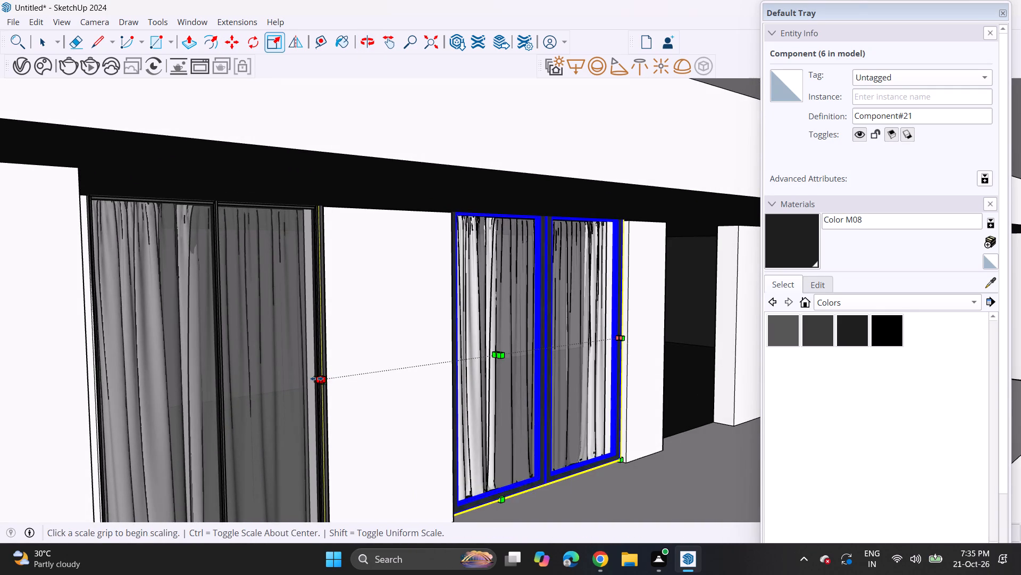
pyautogui.click(316, 379)
pyautogui.click(452, 384)
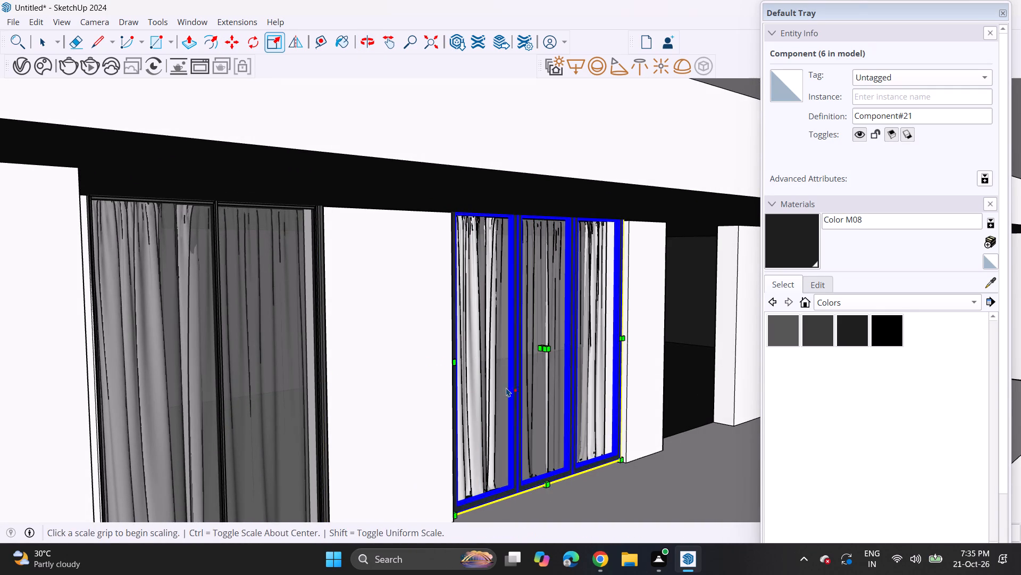
# Scale the copied three-panel frame's height from its bottom so it ends at the floor of the opening.
pyautogui.moveTo(512, 396); pyautogui.dragTo(394, 371, button='middle')
pyautogui.scroll(3, 480, 459)
pyautogui.moveTo(399, 443); pyautogui.dragTo(95, 465, button='middle')
pyautogui.scroll(1, 390, 410)
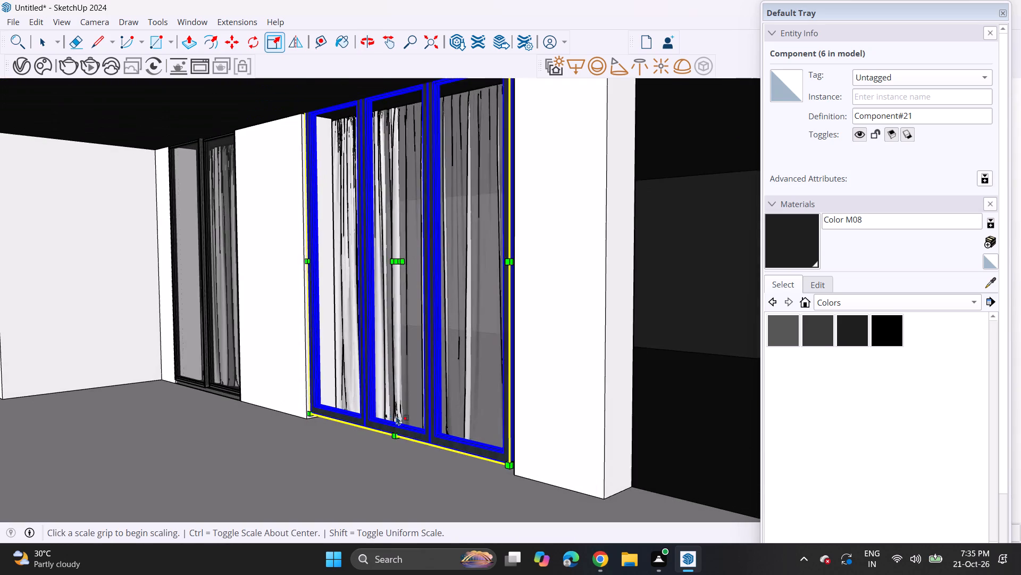
pyautogui.scroll(1, 396, 416)
pyautogui.click(403, 438)
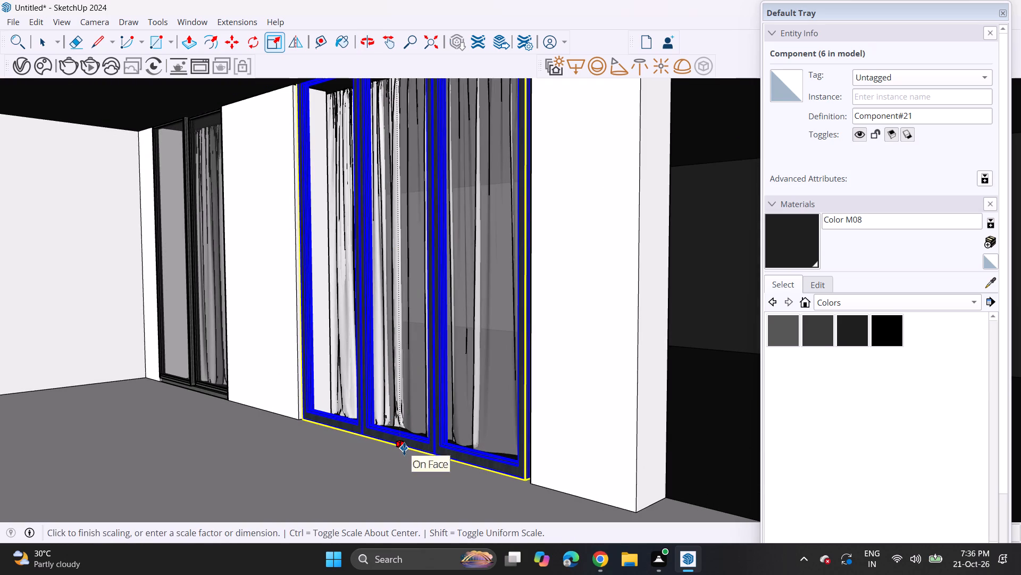
pyautogui.click(404, 449)
# Scale the three-panel frame's height from its top to meet the opening's top corner, and clear the selection.
pyautogui.scroll(-4, 331, 344)
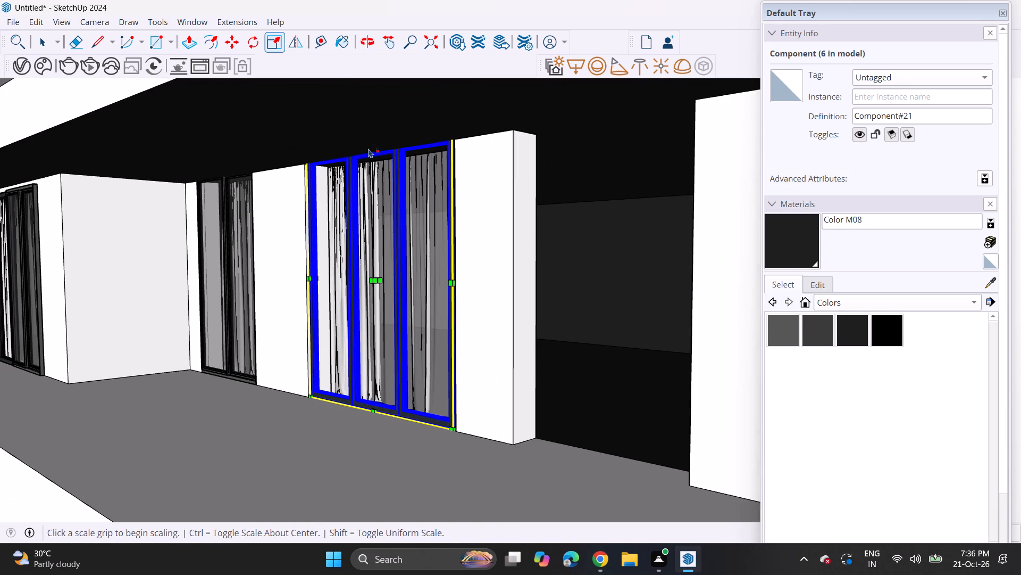
pyautogui.click(379, 149)
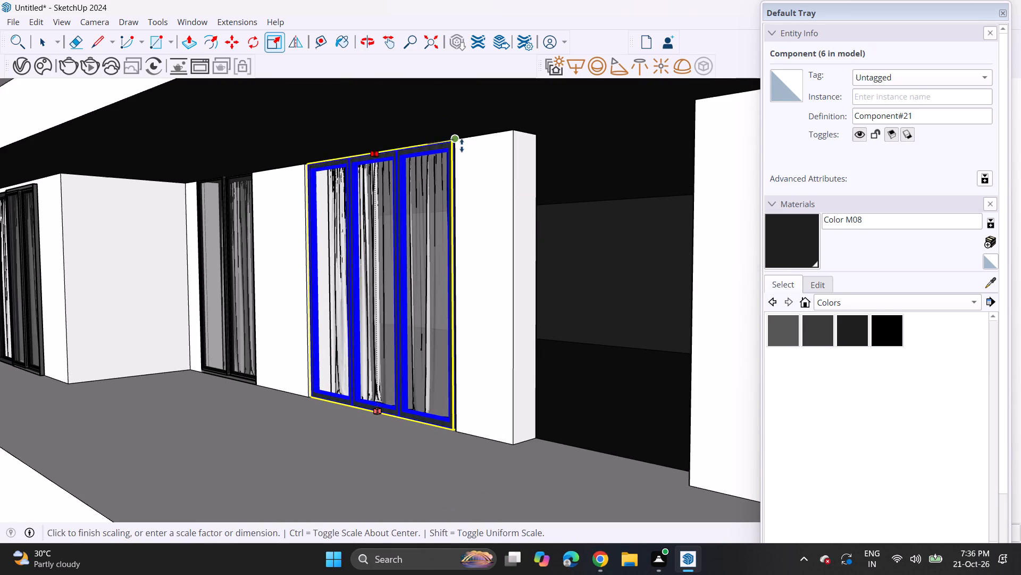
pyautogui.click(462, 142)
pyautogui.moveTo(380, 203); pyautogui.dragTo(555, 184, button='middle')
pyautogui.scroll(-5, 544, 170)
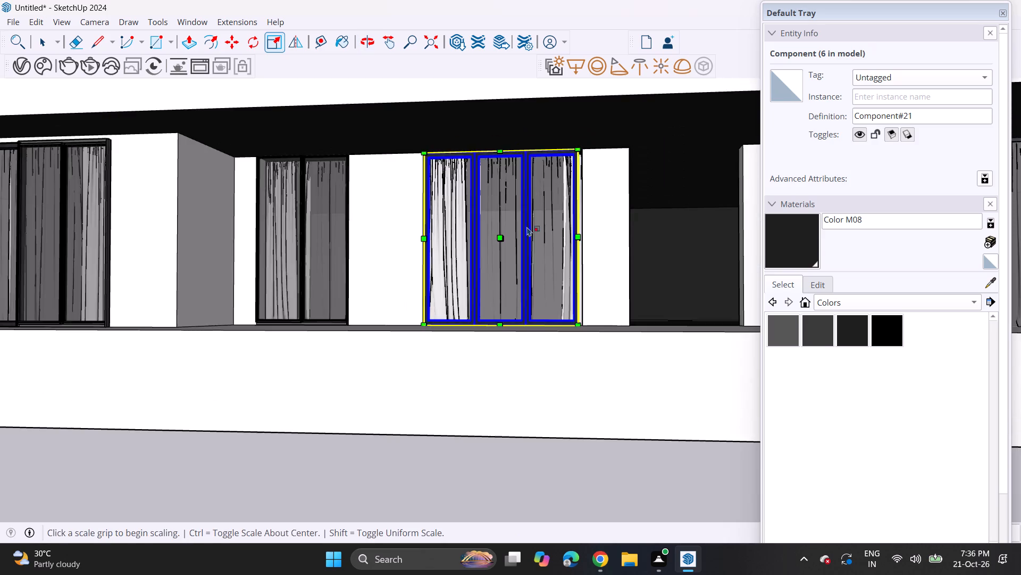
pyautogui.keyDown('shift'); pyautogui.moveTo(531, 227); pyautogui.dragTo(214, 293, button='middle'); pyautogui.keyUp('shift')
pyautogui.scroll(-9, 211, 292)
pyautogui.moveTo(205, 344); pyautogui.dragTo(422, 333, button='middle')
pyautogui.press('space')
pyautogui.click(289, 418)
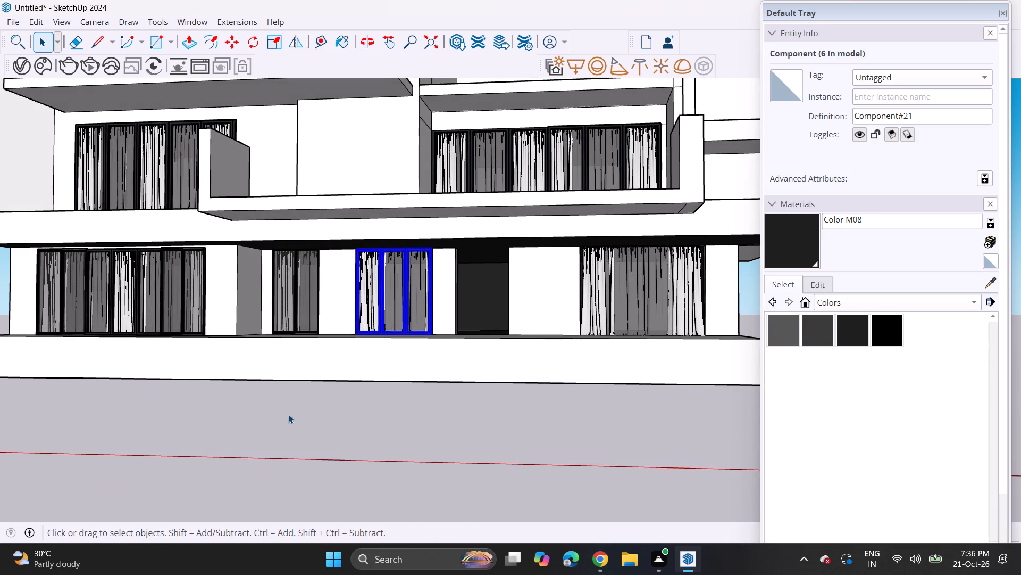
# Import the dark door model "door (2)" from Downloads and place it on the porch in front of the dark entrance.
pyautogui.click(9, 22)
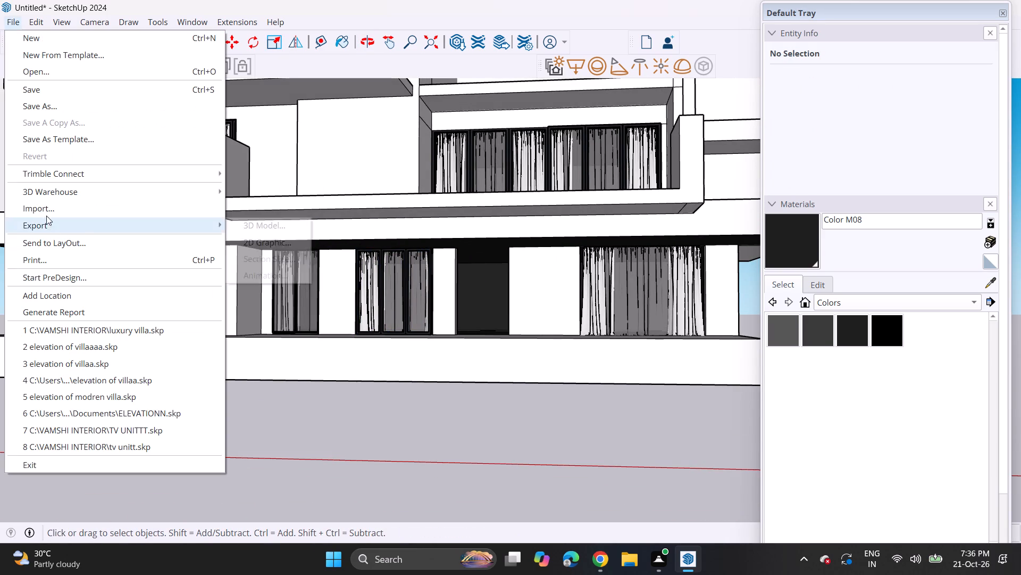
pyautogui.click(45, 214)
pyautogui.scroll(-6, 242, 174)
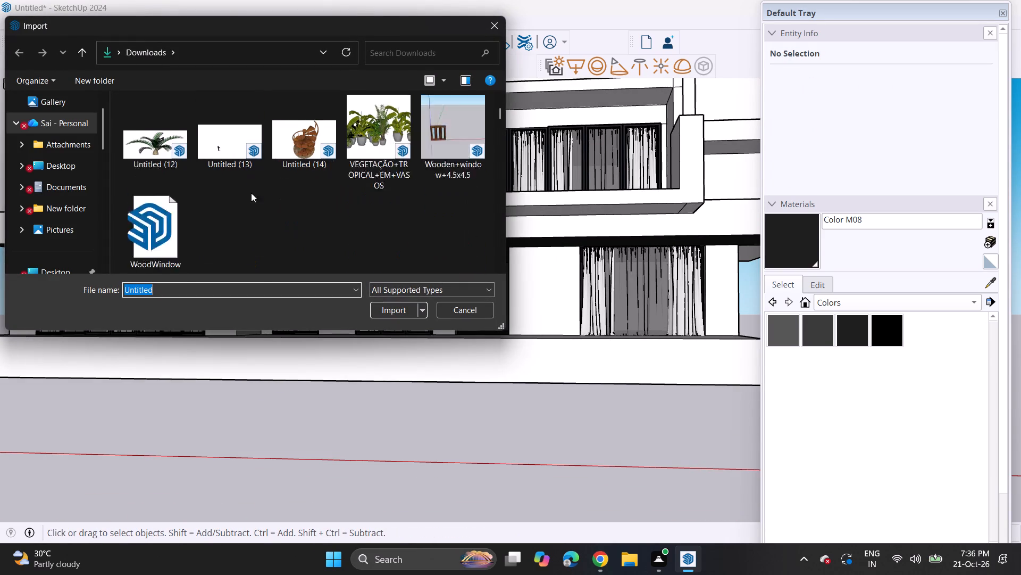
pyautogui.scroll(-6, 251, 193)
pyautogui.scroll(-3, 281, 225)
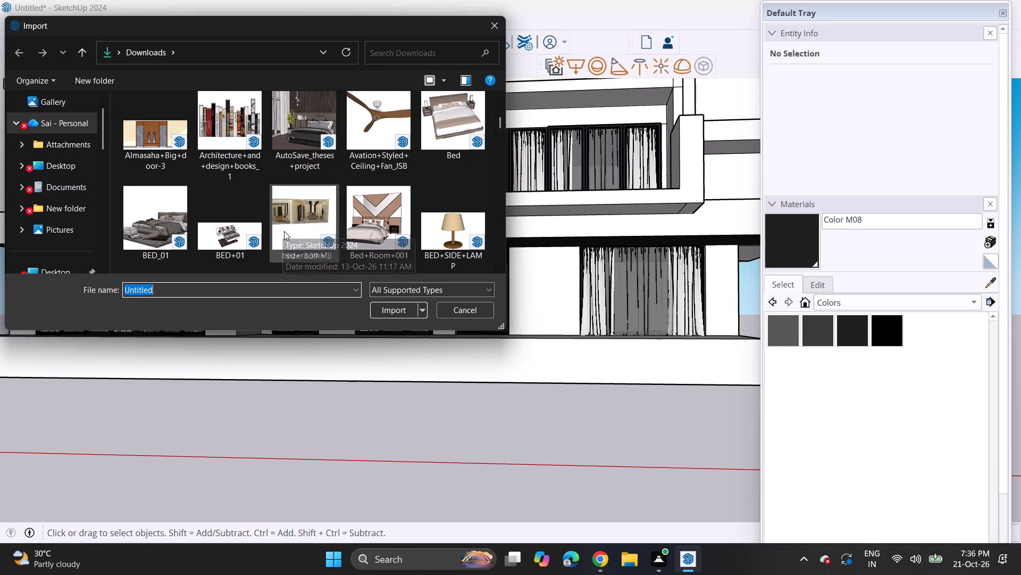
pyautogui.scroll(-5, 284, 231)
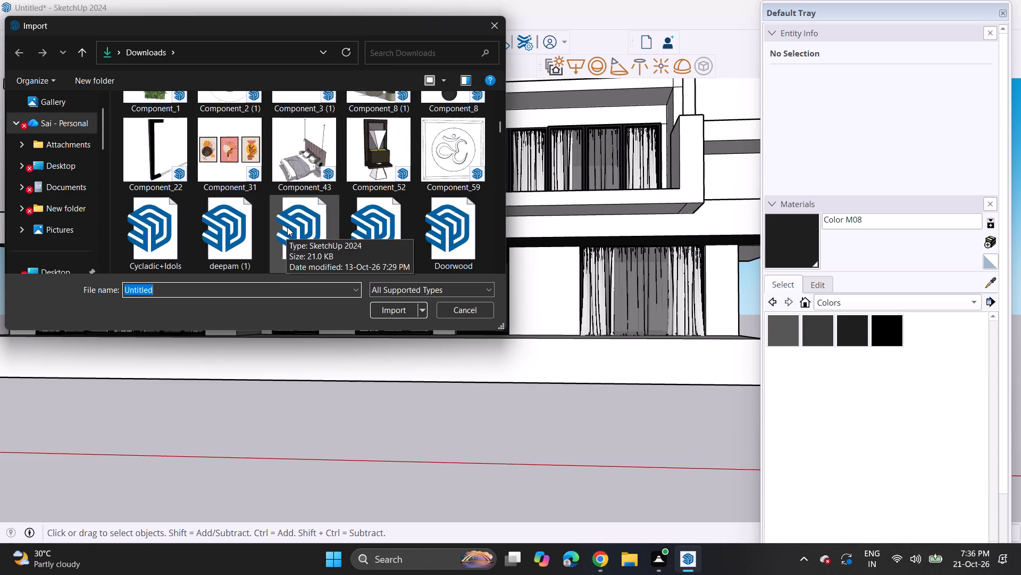
pyautogui.scroll(-4, 287, 227)
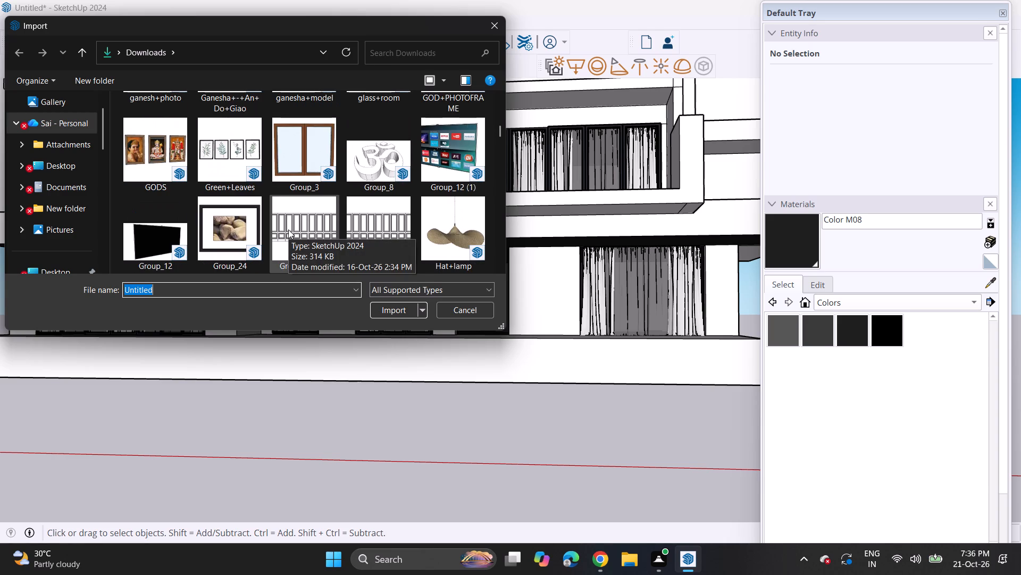
pyautogui.scroll(-10, 288, 229)
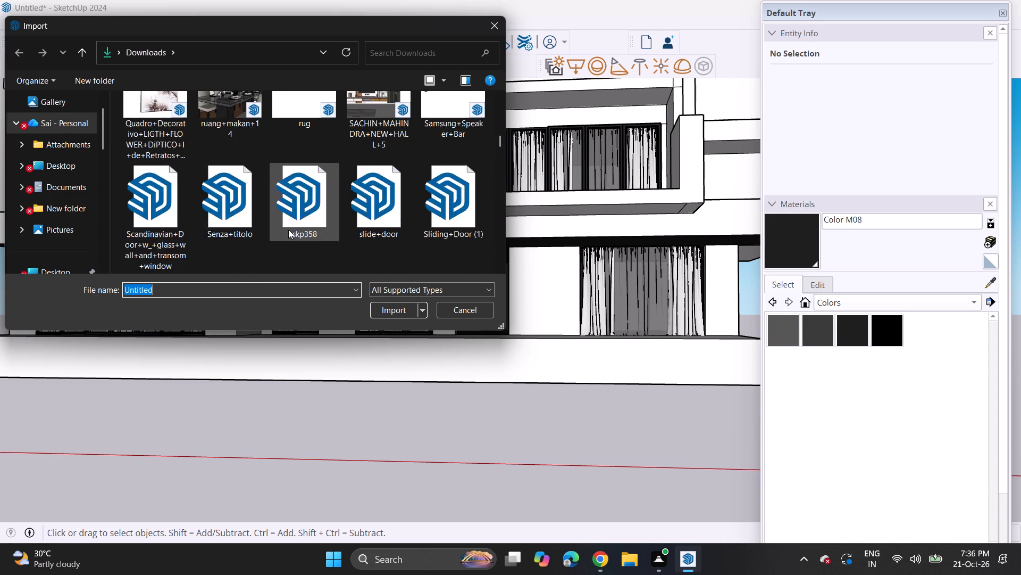
pyautogui.scroll(-8, 288, 229)
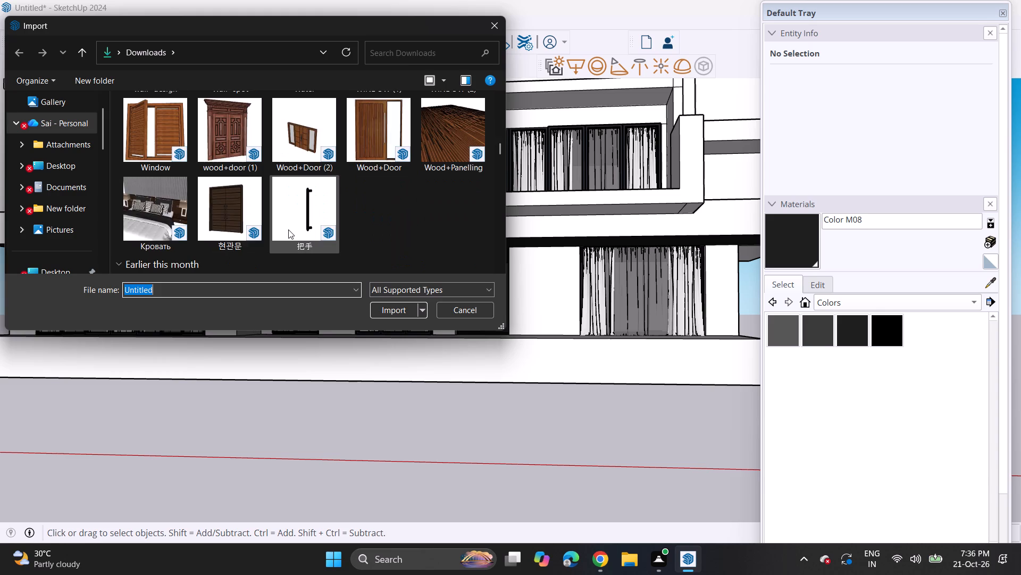
pyautogui.scroll(-6, 288, 229)
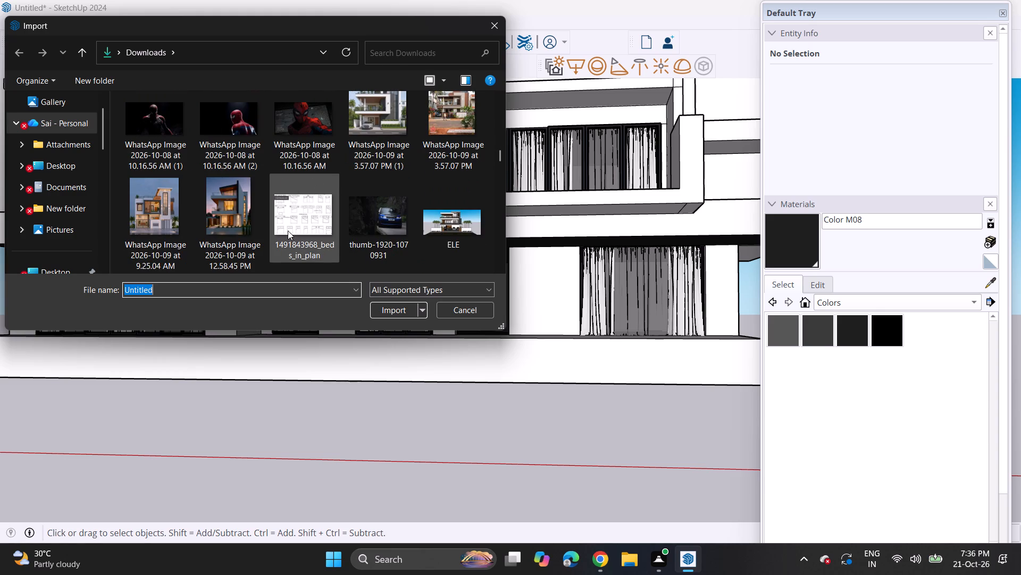
pyautogui.scroll(-9, 288, 231)
pyautogui.click(355, 137)
pyautogui.click(393, 312)
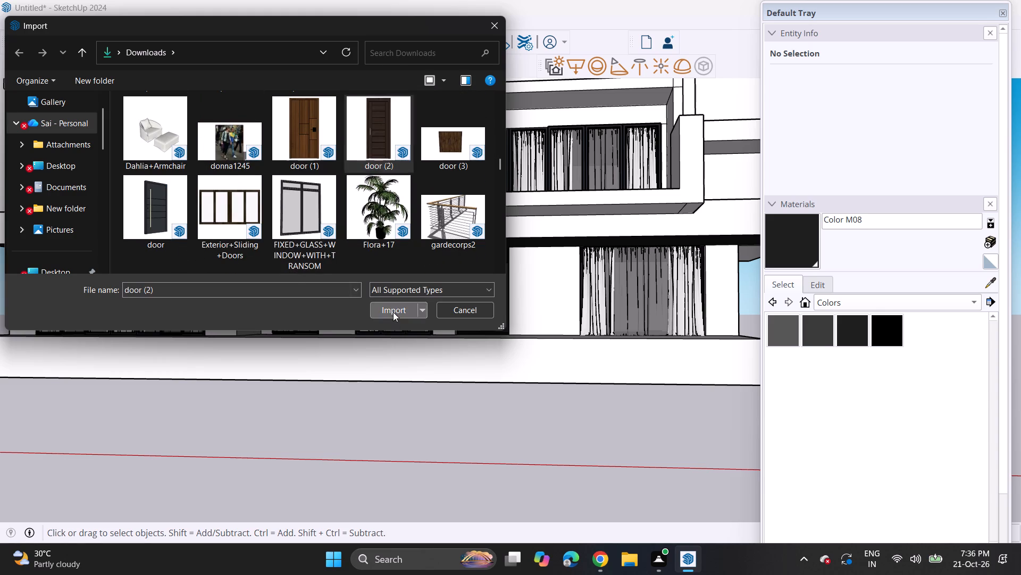
pyautogui.moveTo(487, 283); pyautogui.dragTo(501, 364, button='middle')
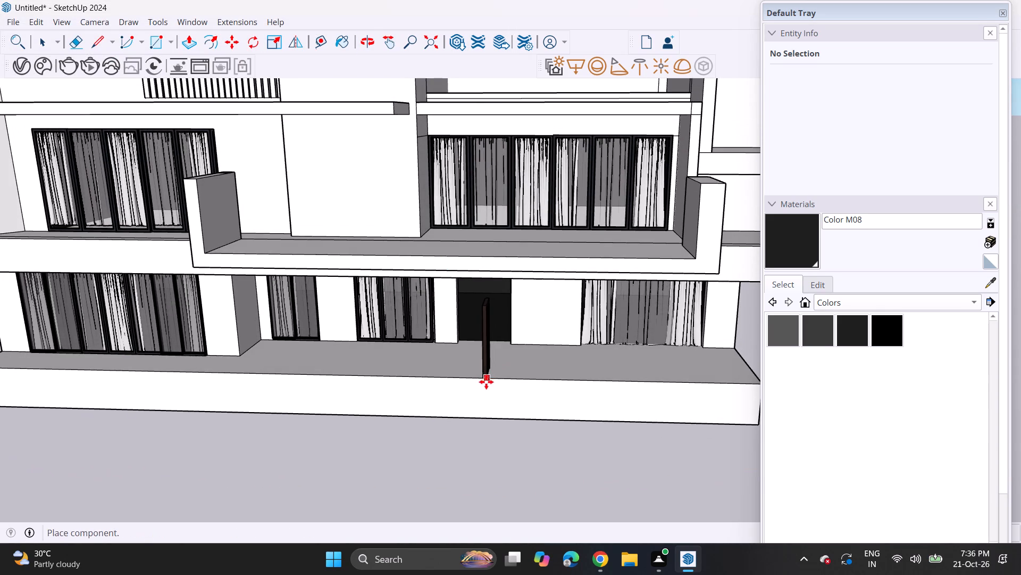
pyautogui.click(486, 382)
# Rotate the imported door a quarter turn about the vertical axis so it lies parallel to the front facade.
pyautogui.click(256, 49)
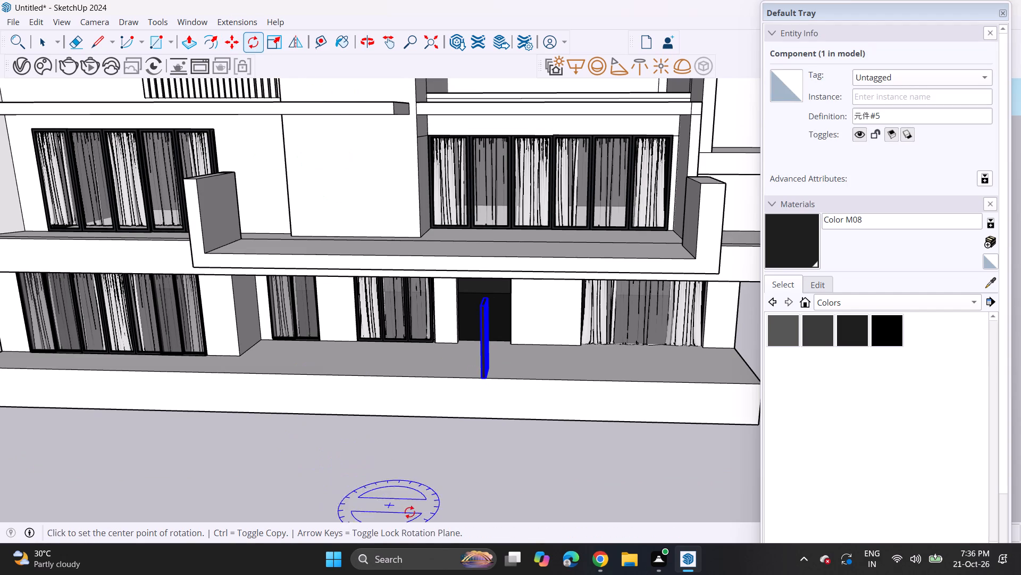
pyautogui.click(456, 472)
pyautogui.click(511, 483)
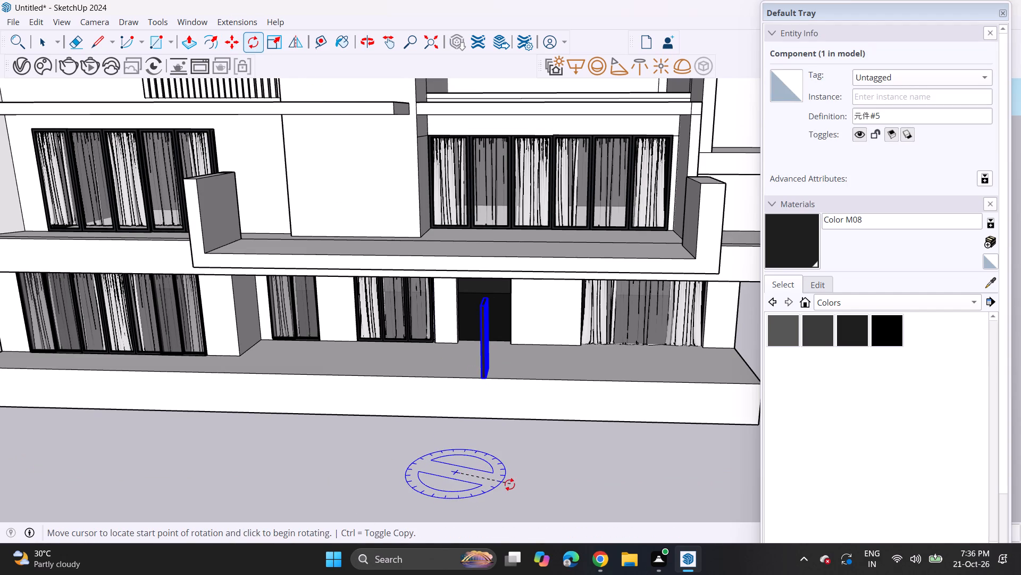
pyautogui.press('Escape')
pyautogui.click(474, 472)
pyautogui.click(518, 474)
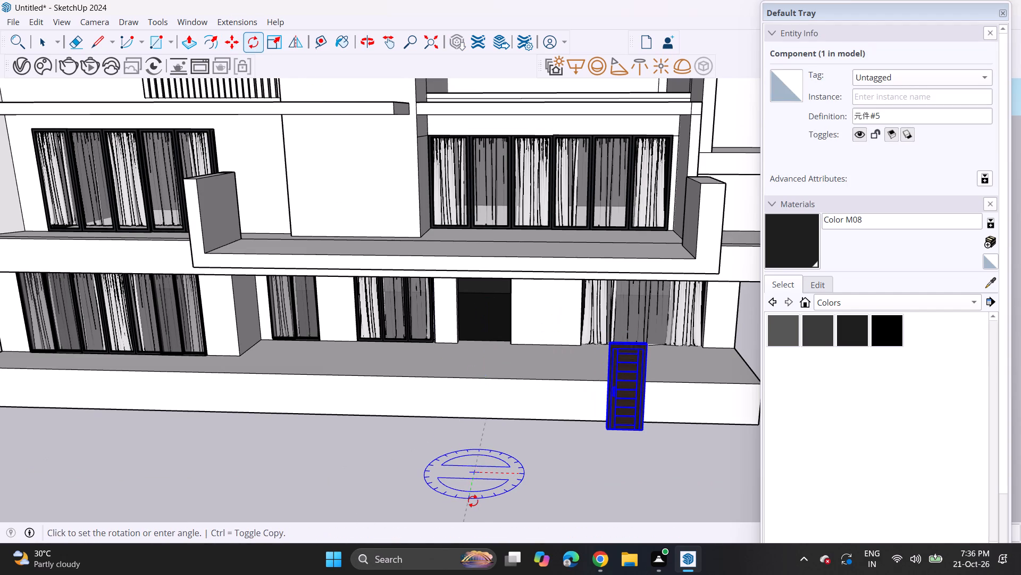
pyautogui.click(473, 501)
# Move the door by its top corner to the matching top corner of the dark entrance opening.
pyautogui.click(231, 35)
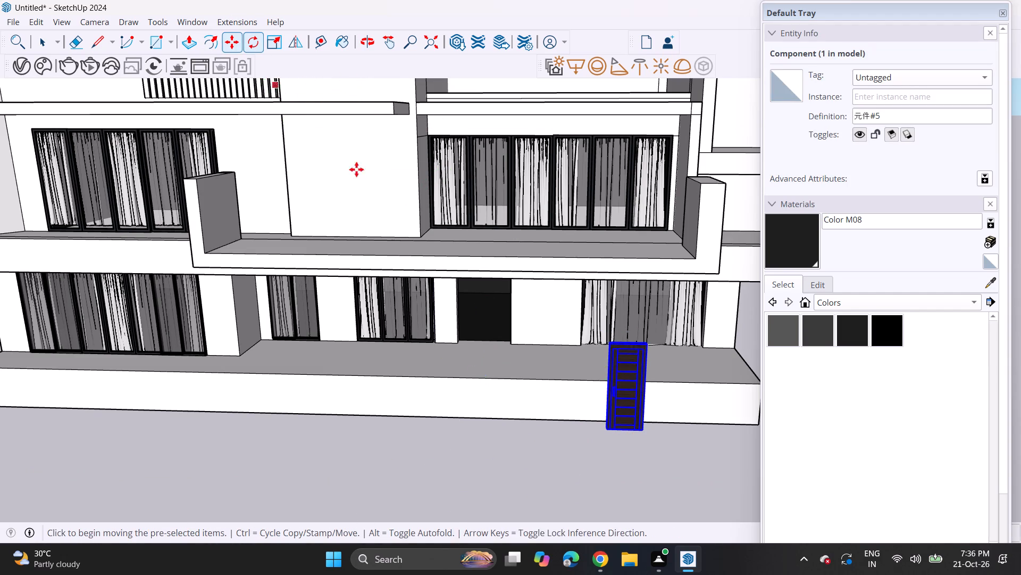
pyautogui.click(606, 348)
pyautogui.moveTo(474, 298); pyautogui.dragTo(560, 204, button='middle')
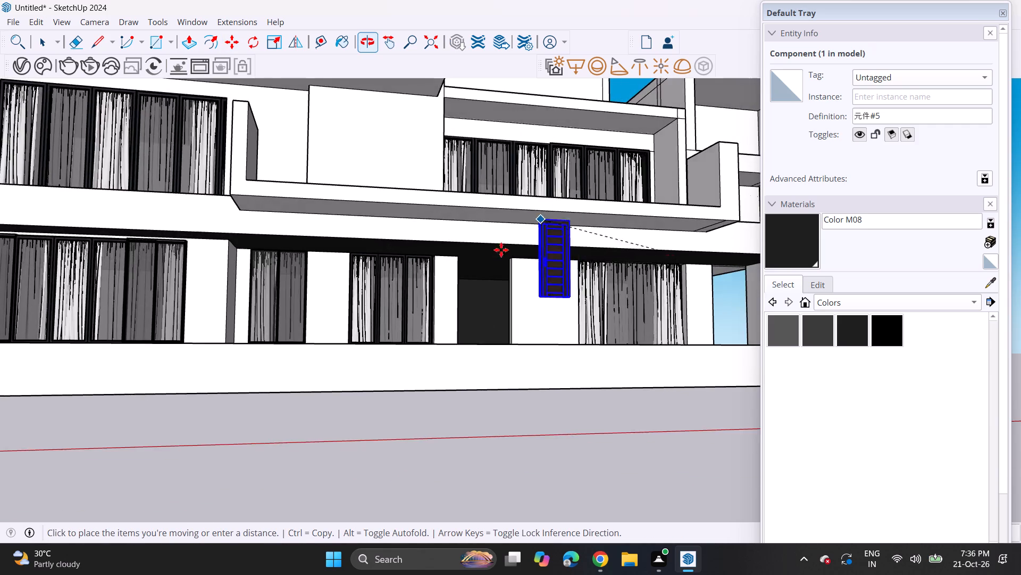
pyautogui.scroll(5, 497, 252)
pyautogui.scroll(3, 444, 258)
pyautogui.click(444, 258)
# Scale the door uniformly from its free bottom corner so it reaches the floor of the entrance.
pyautogui.moveTo(530, 344); pyautogui.dragTo(501, 351, button='middle')
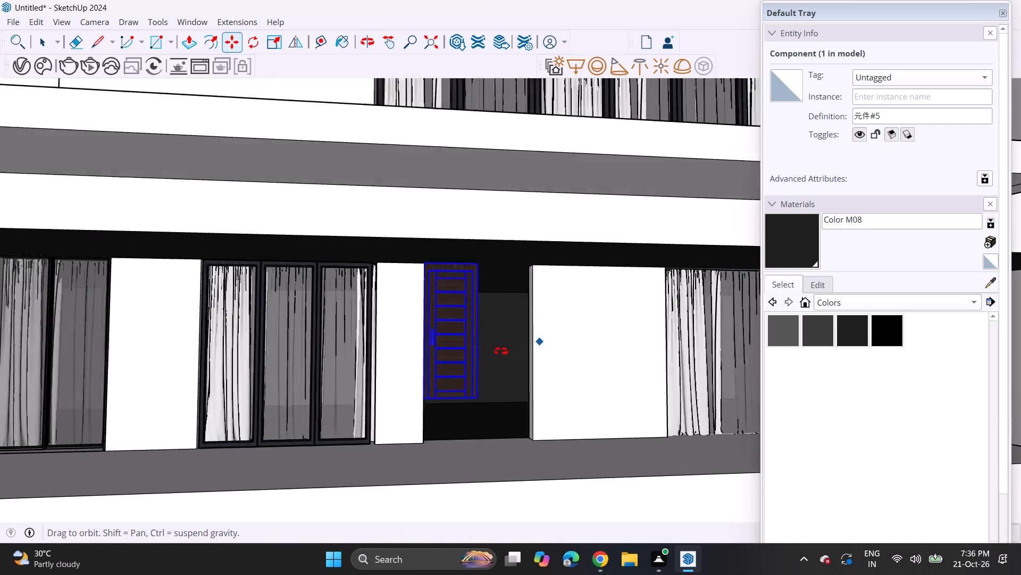
pyautogui.moveTo(501, 351); pyautogui.dragTo(329, 350, button='middle')
pyautogui.click(272, 43)
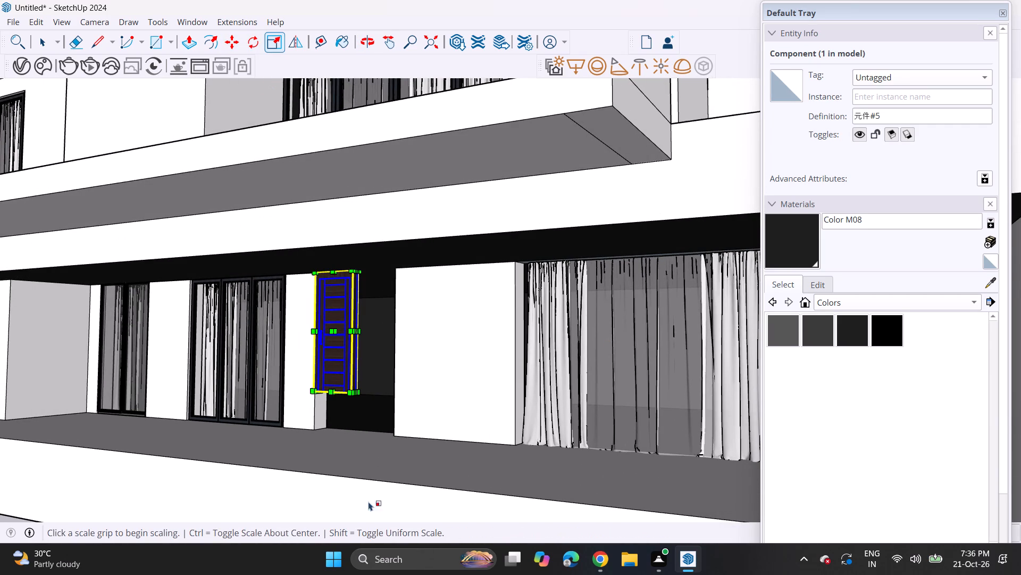
pyautogui.click(355, 396)
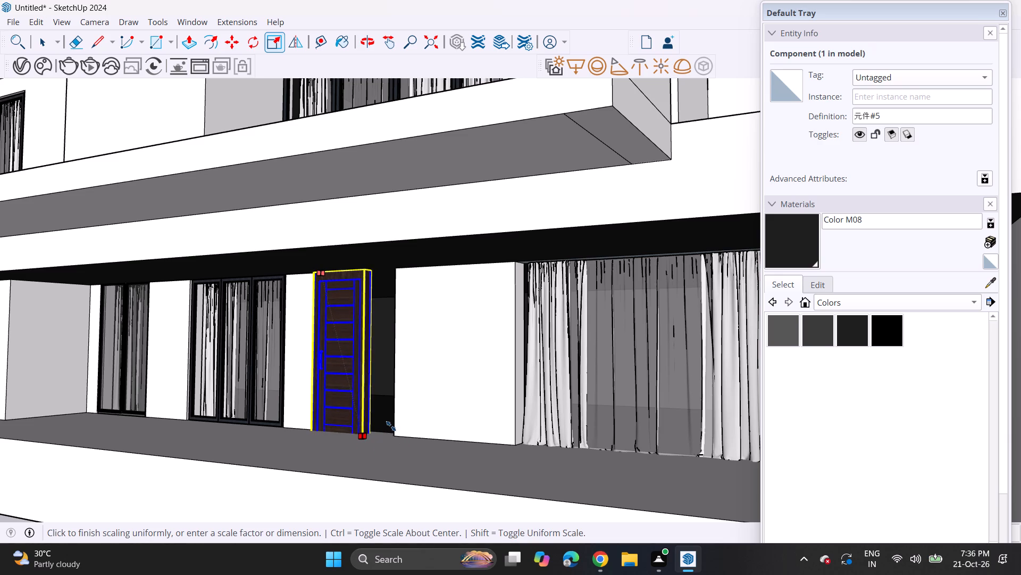
pyautogui.click(391, 426)
# Scale the door's width to the far side of the entrance opening and clear the selection.
pyautogui.click(371, 352)
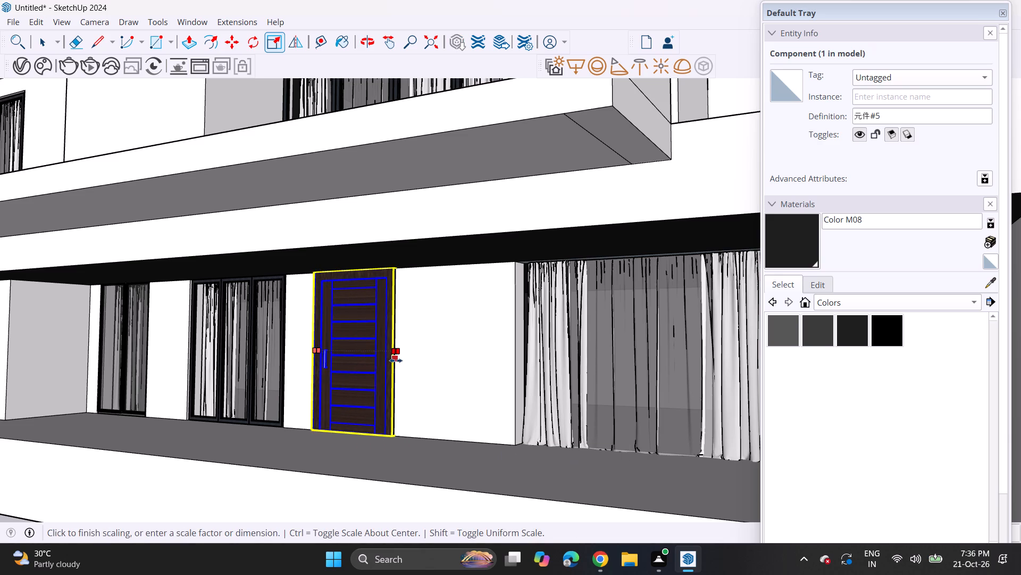
pyautogui.click(396, 362)
pyautogui.press('space')
pyautogui.click(330, 458)
# Copy the upper-floor three-panel window frame by its top corner to the curtained ground-floor opening beyond the door.
pyautogui.moveTo(327, 450); pyautogui.dragTo(443, 443, button='middle')
pyautogui.scroll(-11, 458, 425)
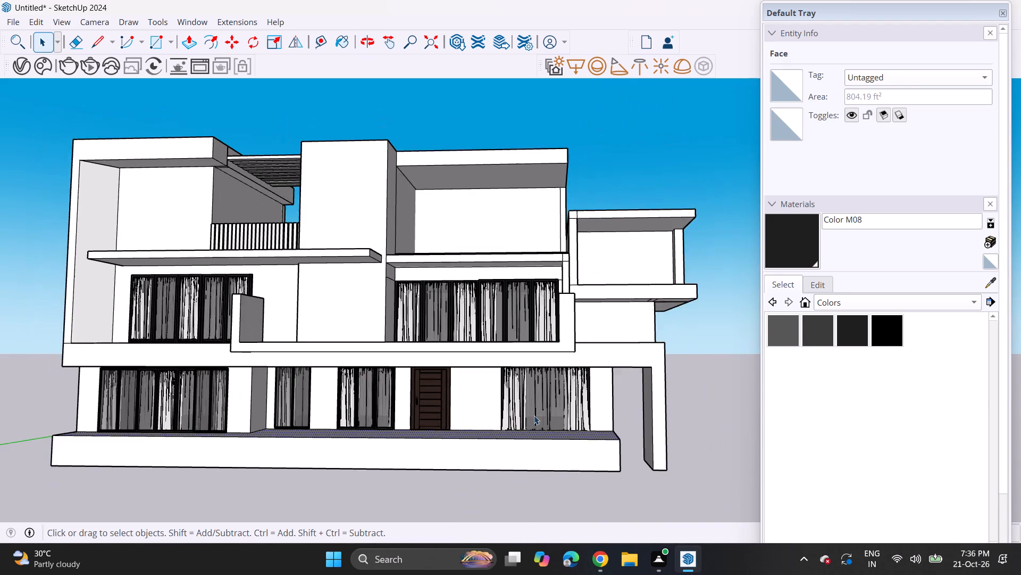
pyautogui.moveTo(534, 415); pyautogui.dragTo(660, 424, button='middle')
pyautogui.scroll(5, 607, 386)
pyautogui.click(493, 229)
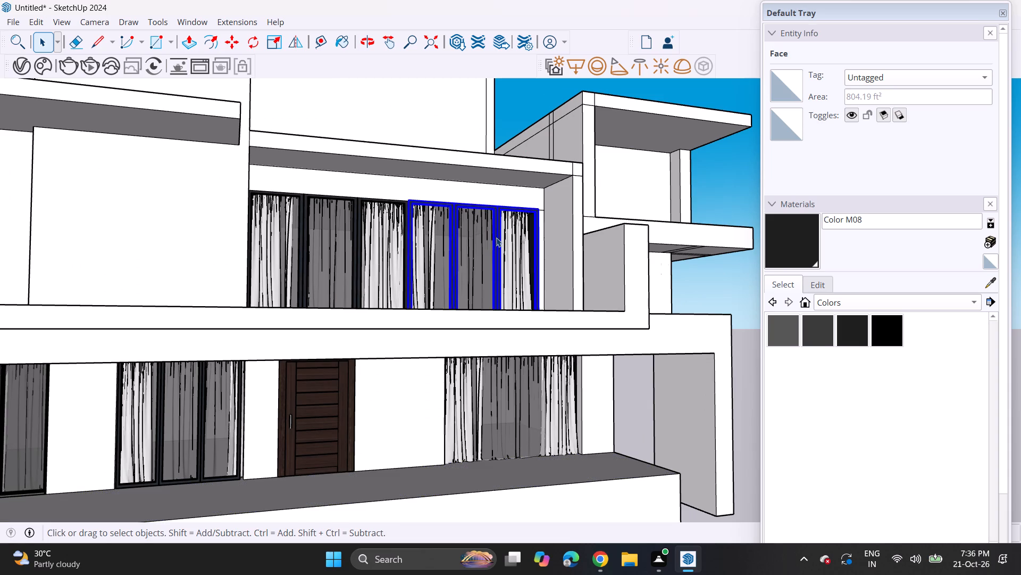
pyautogui.press('m')
pyautogui.click(540, 208)
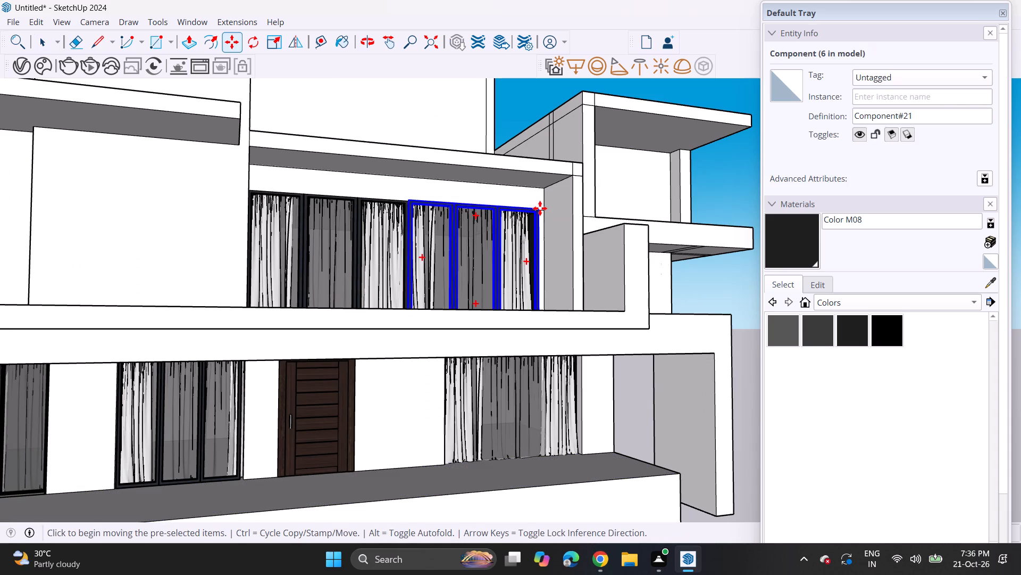
pyautogui.moveTo(607, 376); pyautogui.dragTo(583, 336, button='middle')
pyautogui.scroll(7, 571, 355)
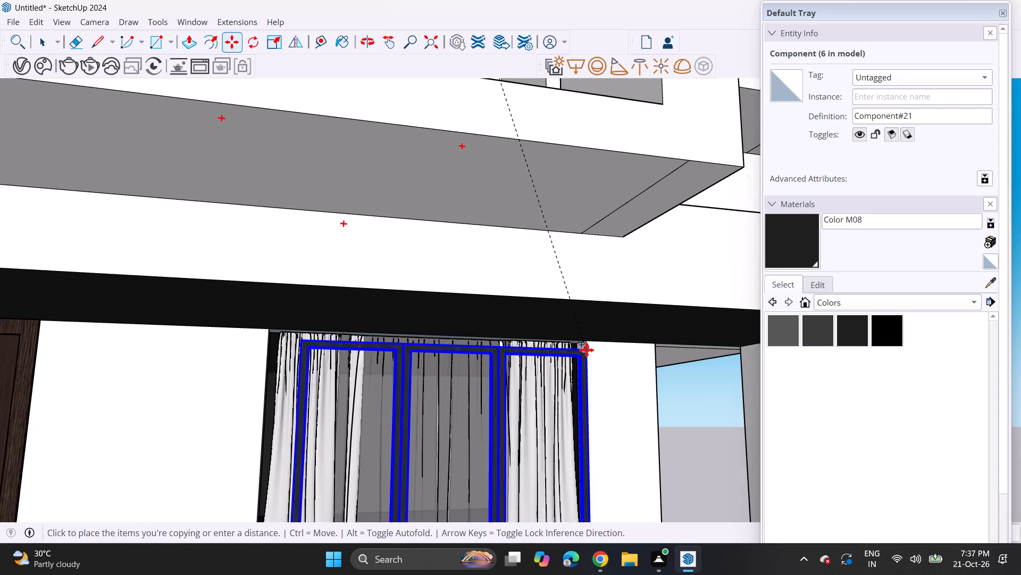
pyautogui.scroll(3, 587, 350)
pyautogui.click(585, 340)
# Scale the copied frame's width from its door-side edge to fill the curtained opening, and clear the selection.
pyautogui.scroll(-4, 565, 356)
pyautogui.keyDown('shift'); pyautogui.moveTo(548, 365); pyautogui.dragTo(547, 266, button='middle'); pyautogui.keyUp('shift')
pyautogui.moveTo(538, 282); pyautogui.dragTo(528, 311, button='middle')
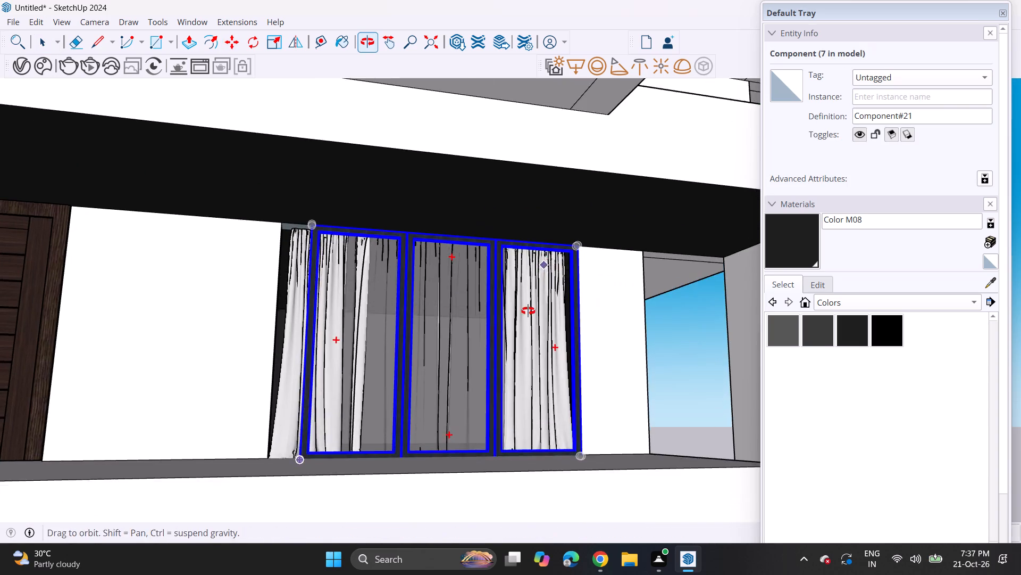
pyautogui.moveTo(528, 311); pyautogui.dragTo(487, 379, button='middle')
pyautogui.moveTo(366, 443); pyautogui.dragTo(428, 295, button='middle')
pyautogui.moveTo(427, 300); pyautogui.dragTo(309, 323, button='middle')
pyautogui.scroll(1, 421, 305)
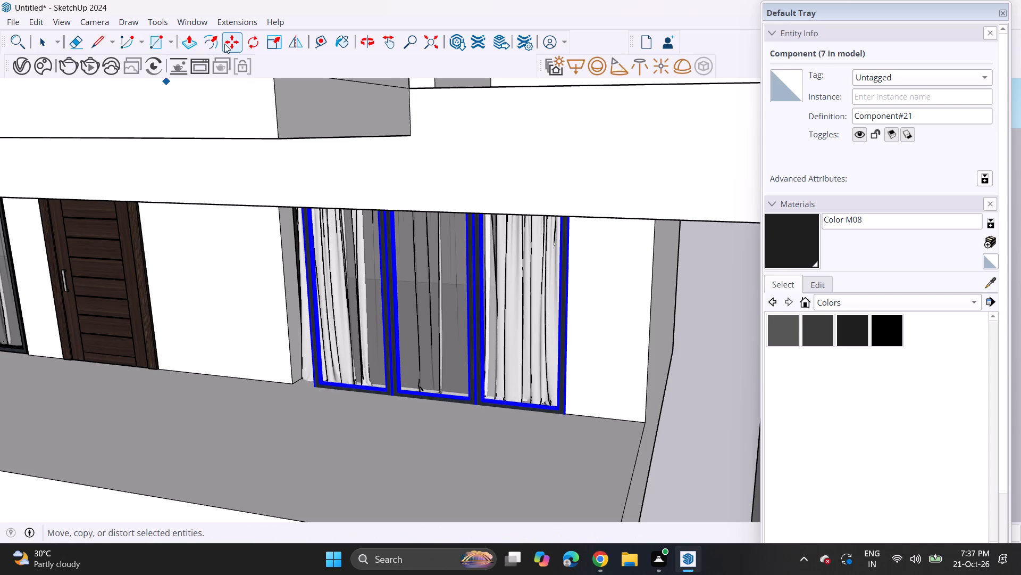
pyautogui.click(277, 42)
pyautogui.click(276, 49)
pyautogui.scroll(2, 330, 305)
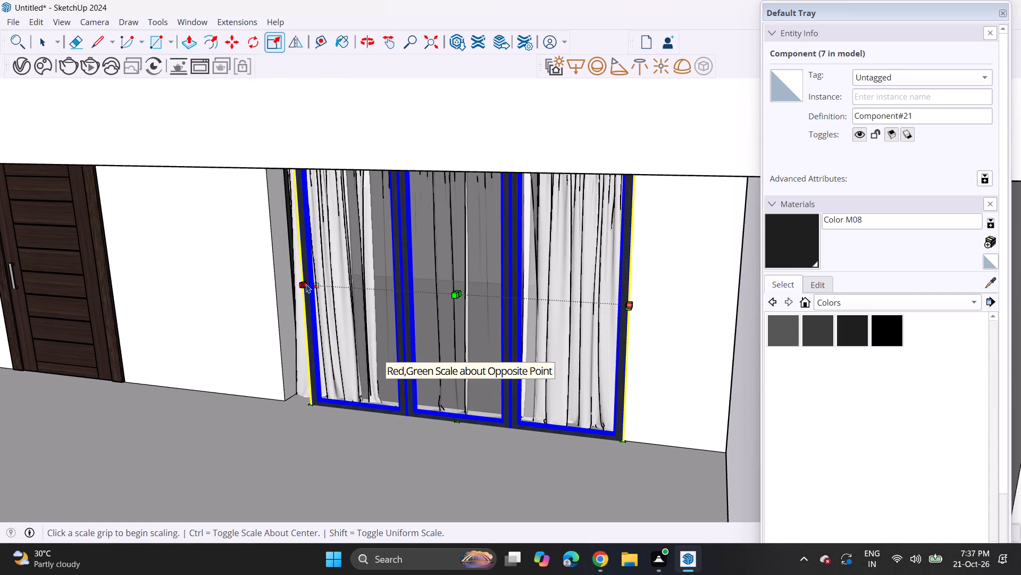
pyautogui.scroll(4, 310, 274)
pyautogui.moveTo(305, 277); pyautogui.dragTo(547, 257, button='middle')
pyautogui.scroll(4, 479, 315)
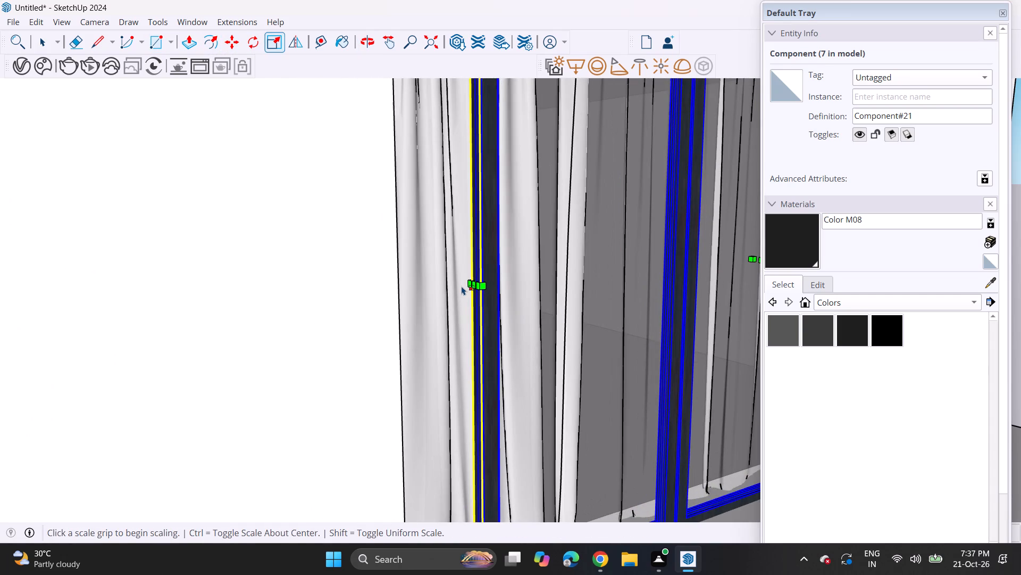
pyautogui.click(474, 282)
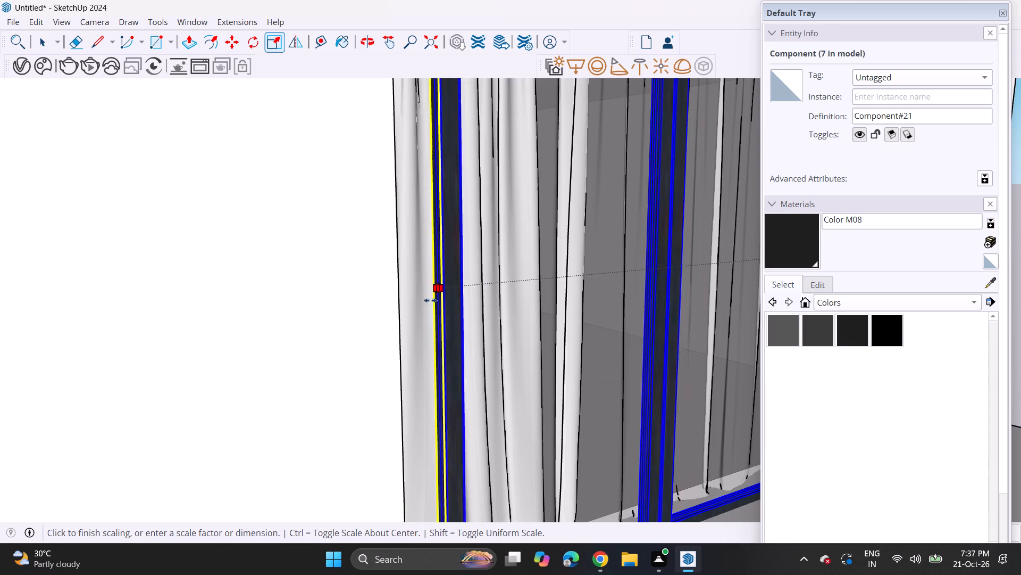
pyautogui.click(398, 305)
pyautogui.scroll(-3, 432, 284)
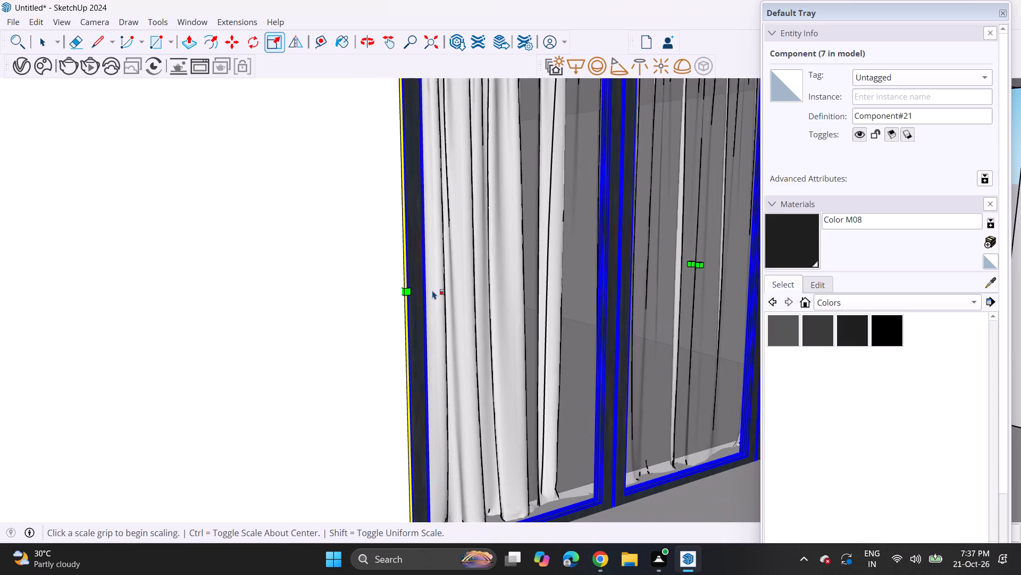
pyautogui.scroll(-8, 432, 290)
pyautogui.moveTo(528, 336); pyautogui.dragTo(456, 307, button='middle')
pyautogui.scroll(-9, 431, 275)
pyautogui.press('space')
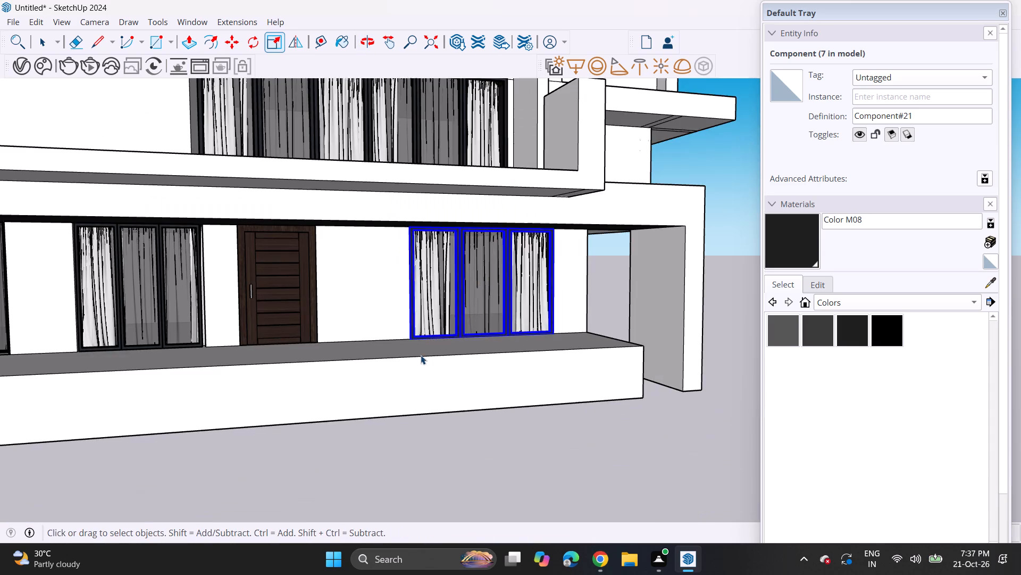
pyautogui.click(417, 355)
# Paint the back wall of the upper-floor side balcony with the Granite Dark Gray stone material.
pyautogui.scroll(-4, 407, 351)
pyautogui.keyDown('shift'); pyautogui.moveTo(423, 360); pyautogui.dragTo(501, 377, button='middle'); pyautogui.keyUp('shift')
pyautogui.moveTo(479, 381); pyautogui.dragTo(420, 363, button='middle')
pyautogui.scroll(-2, 374, 316)
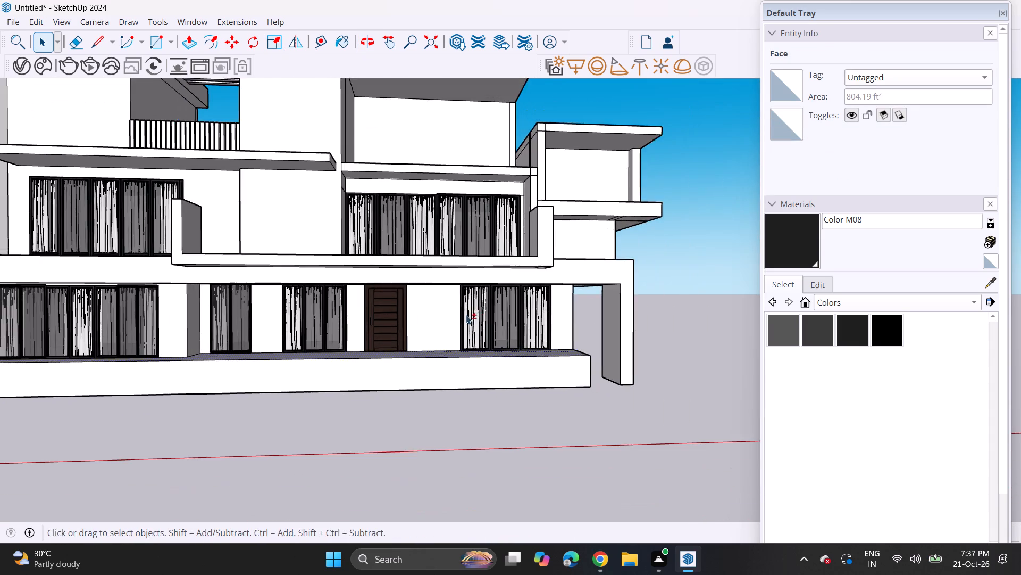
pyautogui.keyDown('shift'); pyautogui.moveTo(465, 317); pyautogui.dragTo(581, 374, button='middle'); pyautogui.keyUp('shift')
pyautogui.moveTo(532, 368); pyautogui.dragTo(497, 357, button='middle')
pyautogui.scroll(-3, 475, 343)
pyautogui.moveTo(475, 343); pyautogui.dragTo(498, 372, button='middle')
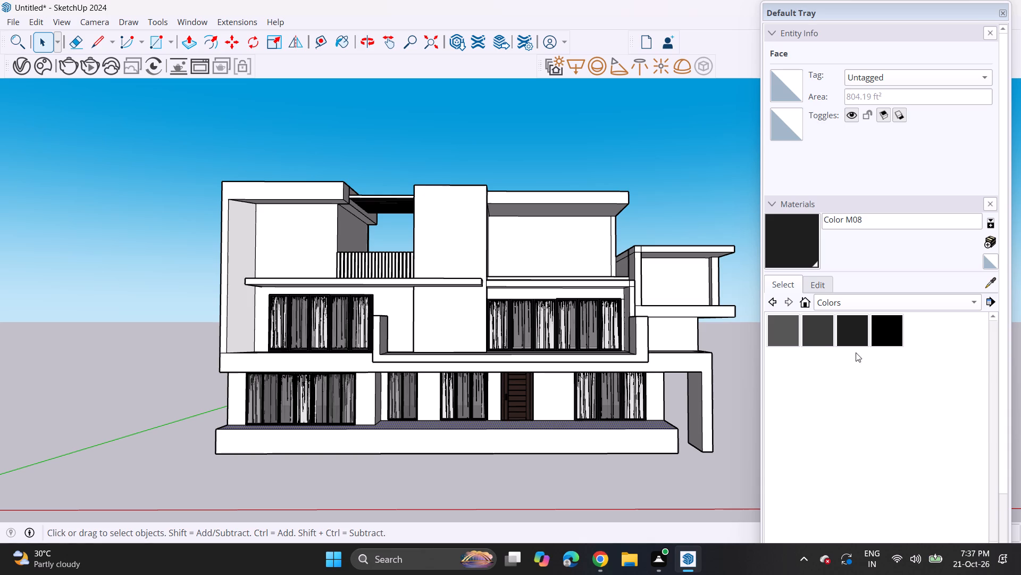
pyautogui.click(841, 297)
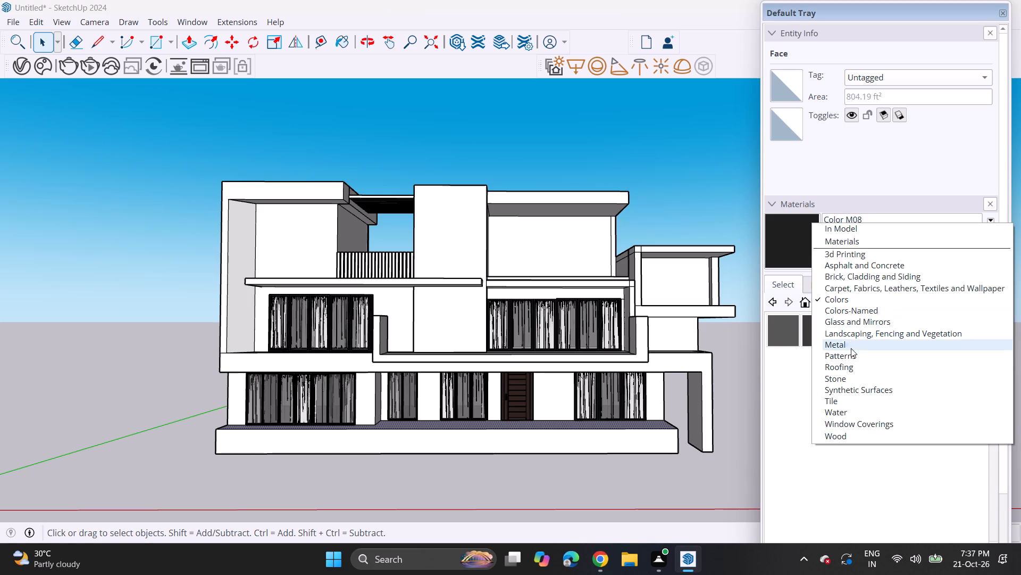
pyautogui.click(851, 383)
pyautogui.click(853, 331)
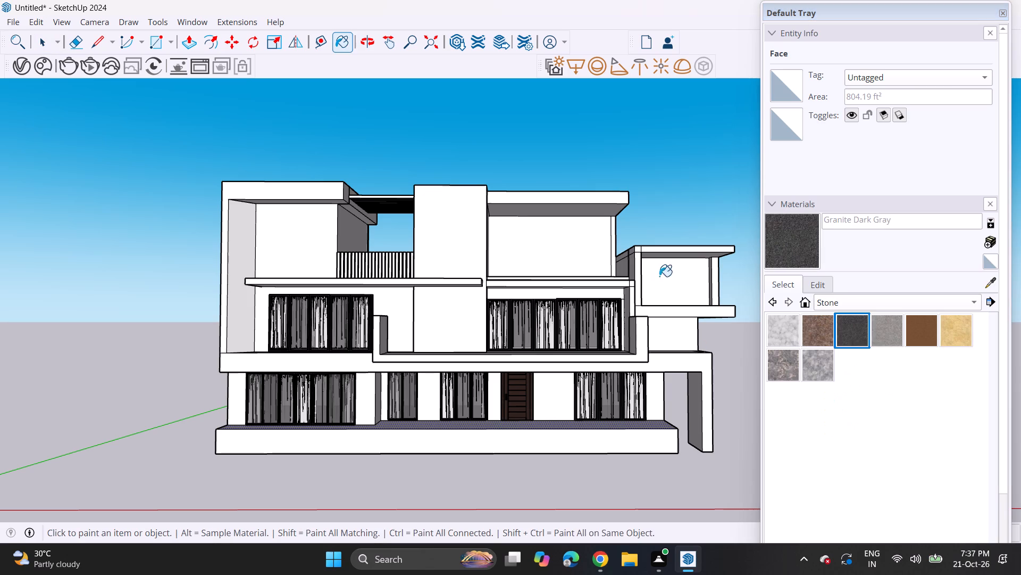
pyautogui.click(700, 296)
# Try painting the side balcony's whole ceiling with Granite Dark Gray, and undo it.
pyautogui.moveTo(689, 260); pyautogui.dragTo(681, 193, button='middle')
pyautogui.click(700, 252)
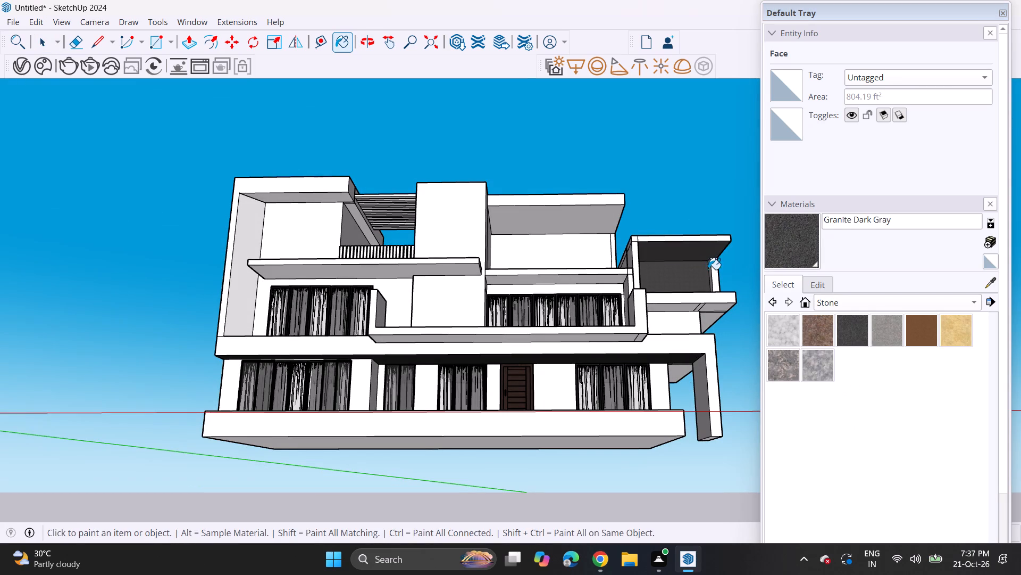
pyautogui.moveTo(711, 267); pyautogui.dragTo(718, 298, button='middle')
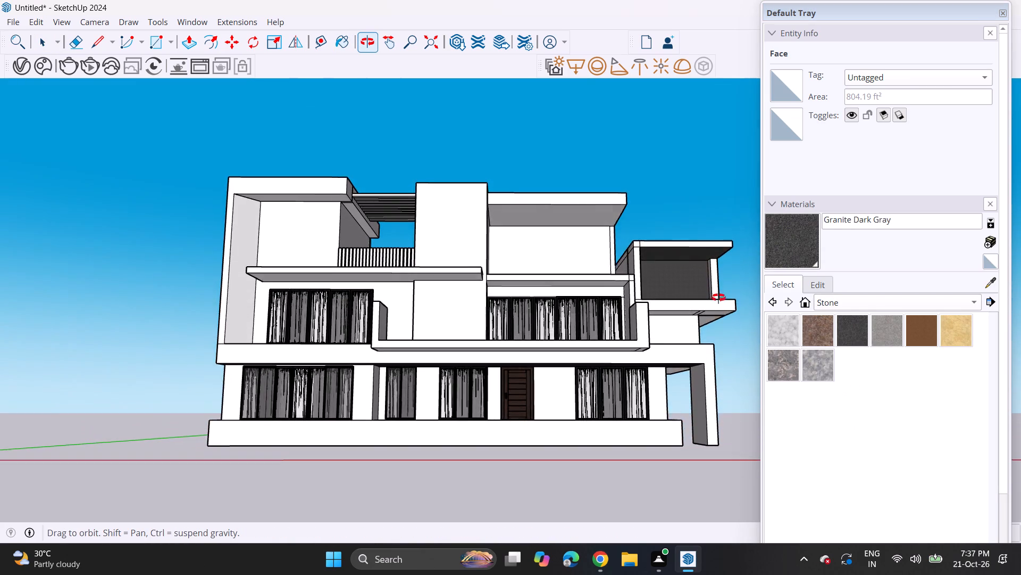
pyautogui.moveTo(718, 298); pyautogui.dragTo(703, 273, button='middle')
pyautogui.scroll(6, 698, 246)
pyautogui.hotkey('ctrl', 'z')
# Offset the outline of the side balcony's ceiling face inward to leave a narrow border.
pyautogui.moveTo(715, 252); pyautogui.dragTo(540, 254, button='middle')
pyautogui.click(217, 44)
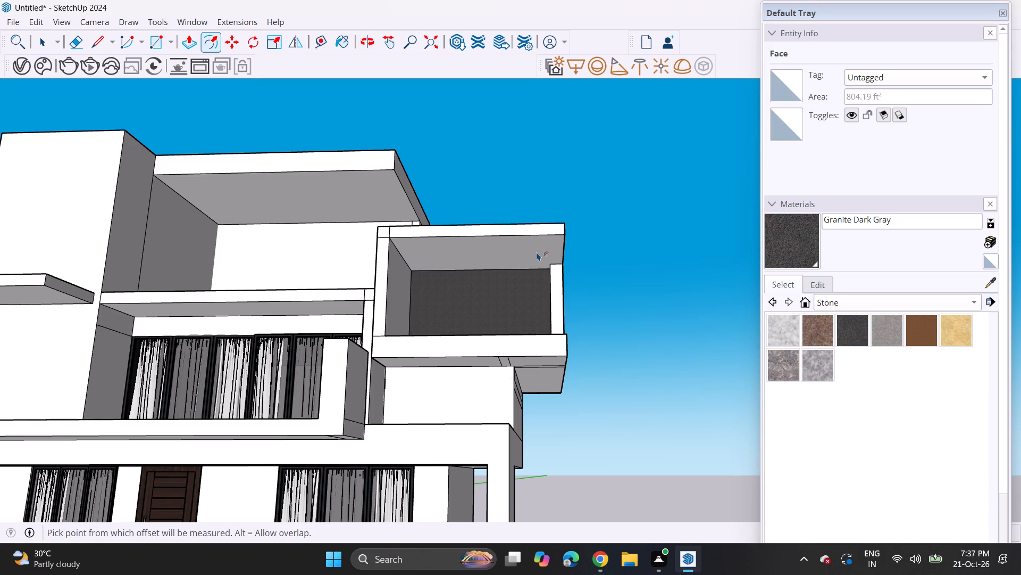
pyautogui.click(480, 248)
pyautogui.click(215, 44)
pyautogui.moveTo(648, 351); pyautogui.dragTo(599, 241, button='middle')
pyautogui.scroll(1, 618, 281)
pyautogui.scroll(4, 551, 180)
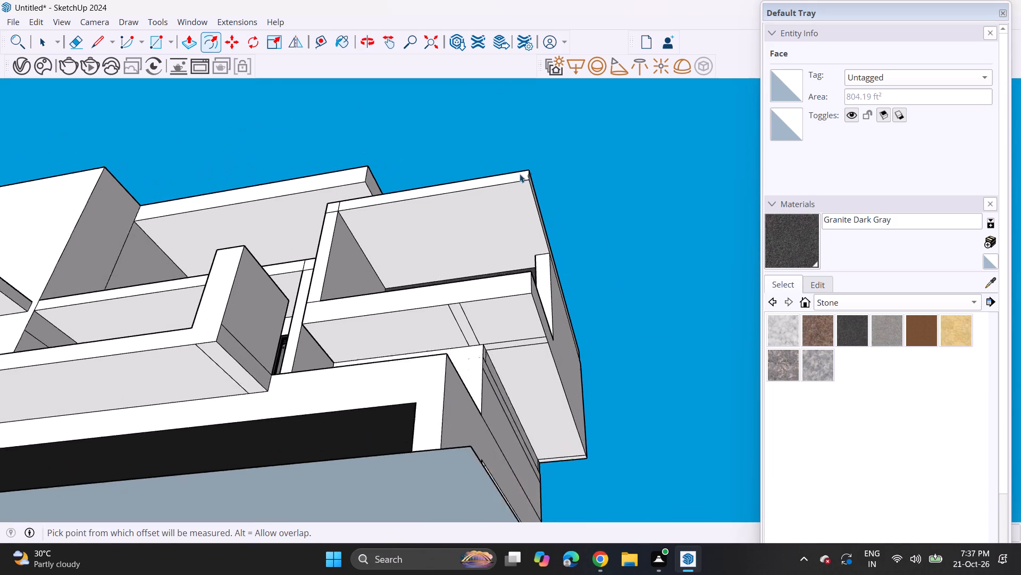
pyautogui.press('space')
pyautogui.click(466, 205)
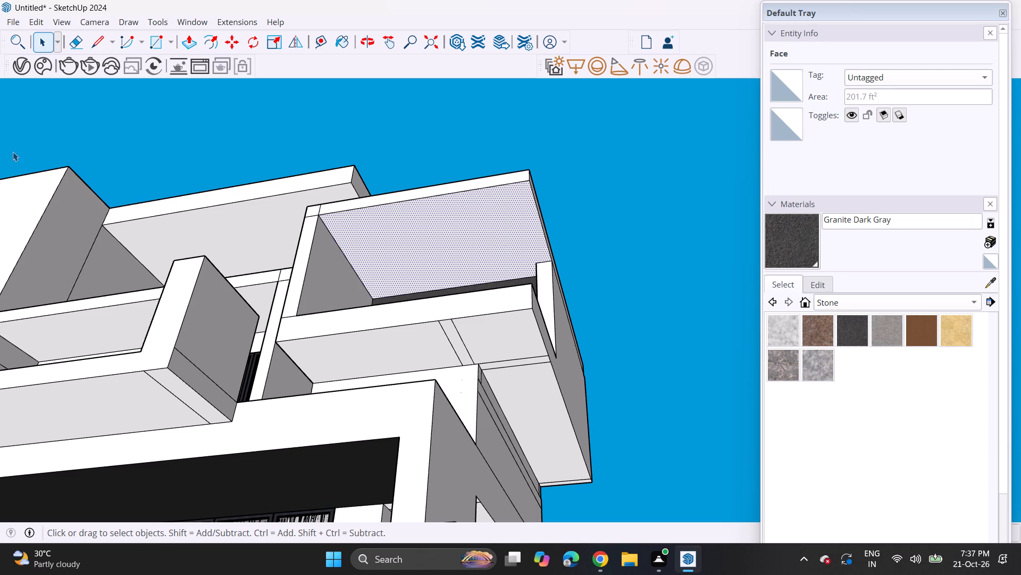
pyautogui.click(211, 42)
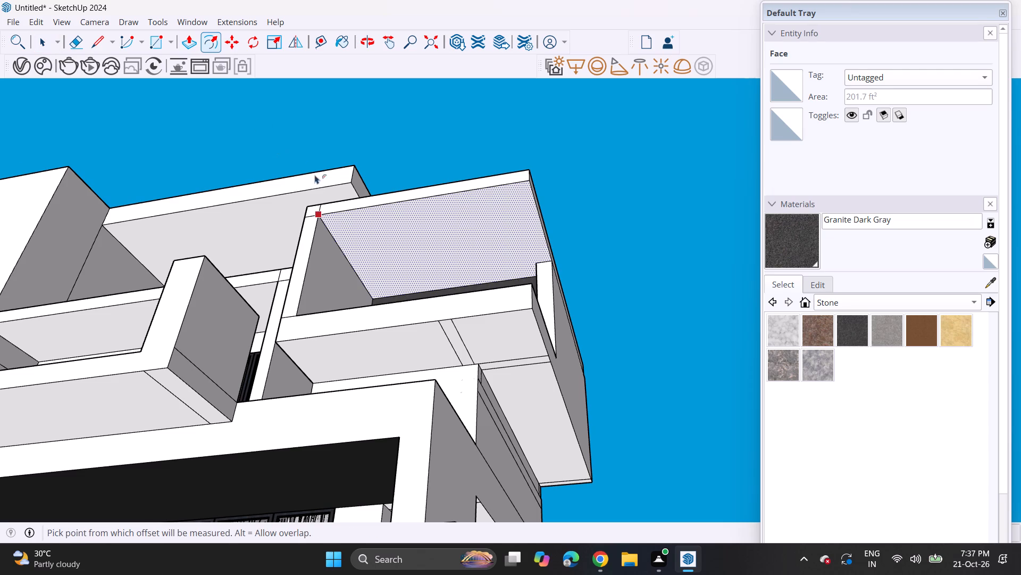
pyautogui.click(369, 206)
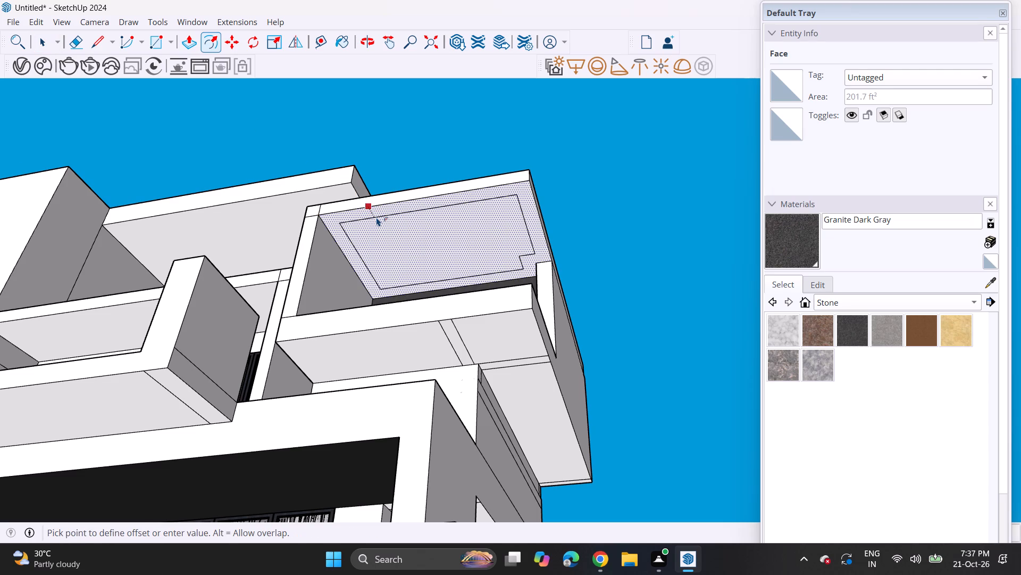
pyautogui.click(376, 217)
# Paint the inner face of the side balcony's ceiling with Granite Dark Gray.
pyautogui.moveTo(430, 254); pyautogui.dragTo(543, 371, button='middle')
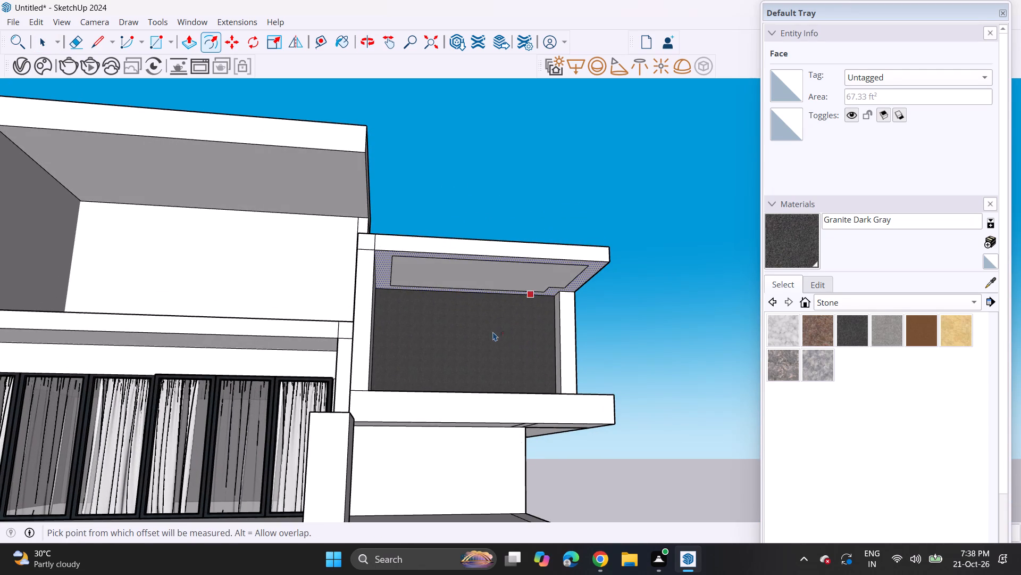
pyautogui.click(802, 233)
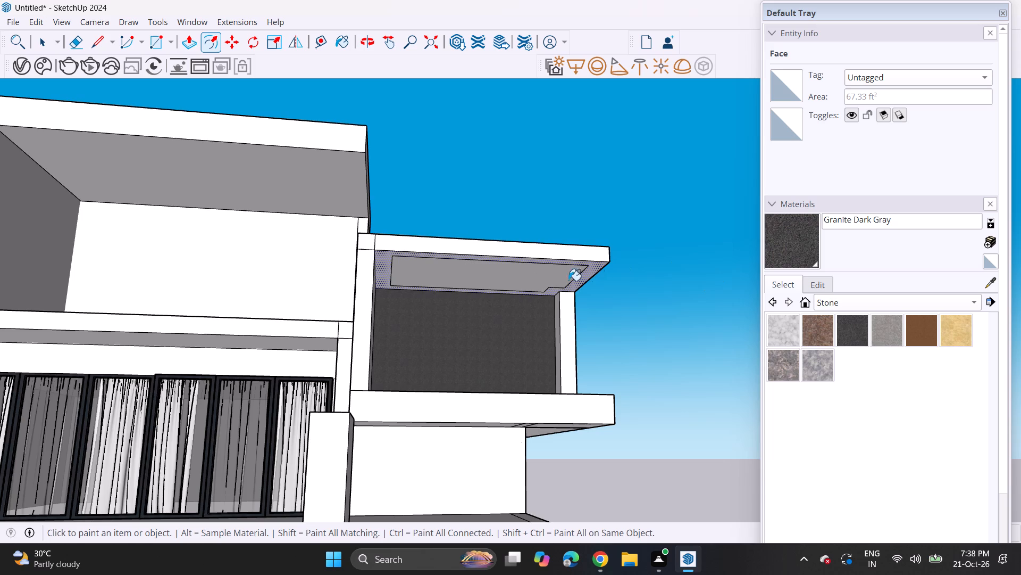
pyautogui.click(507, 280)
pyautogui.scroll(-5, 507, 278)
pyautogui.moveTo(504, 281); pyautogui.dragTo(491, 350, button='middle')
pyautogui.scroll(-3, 439, 297)
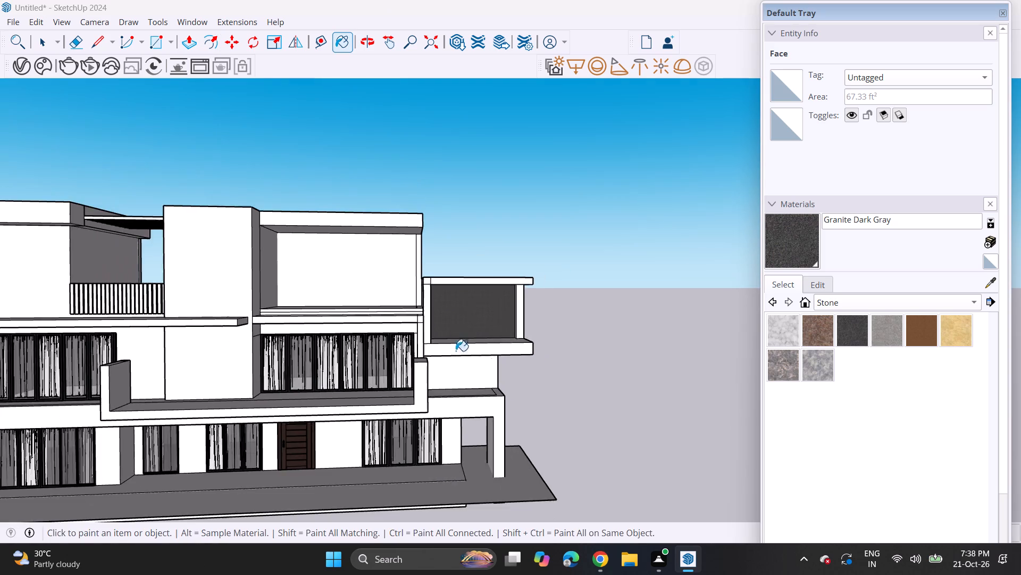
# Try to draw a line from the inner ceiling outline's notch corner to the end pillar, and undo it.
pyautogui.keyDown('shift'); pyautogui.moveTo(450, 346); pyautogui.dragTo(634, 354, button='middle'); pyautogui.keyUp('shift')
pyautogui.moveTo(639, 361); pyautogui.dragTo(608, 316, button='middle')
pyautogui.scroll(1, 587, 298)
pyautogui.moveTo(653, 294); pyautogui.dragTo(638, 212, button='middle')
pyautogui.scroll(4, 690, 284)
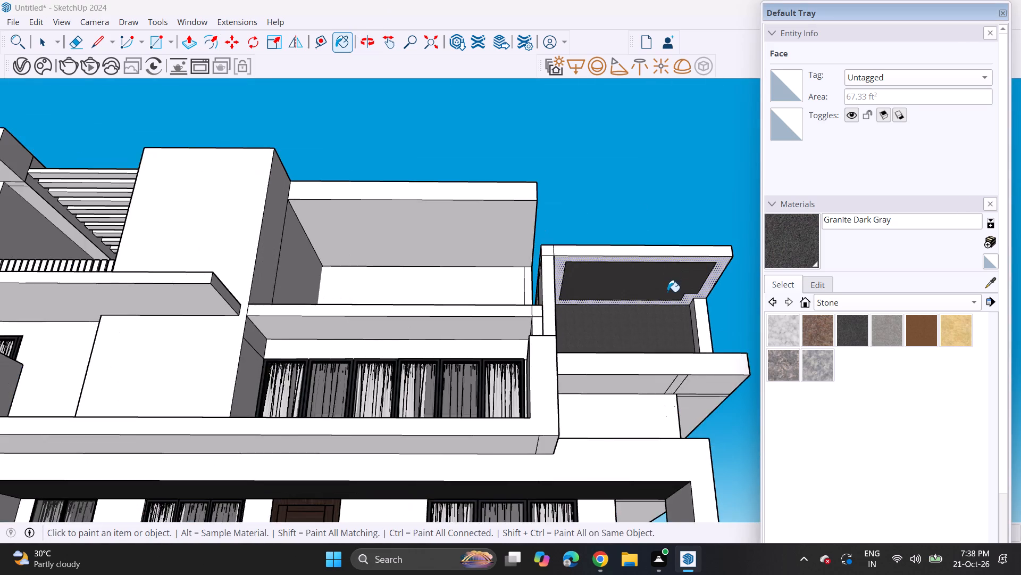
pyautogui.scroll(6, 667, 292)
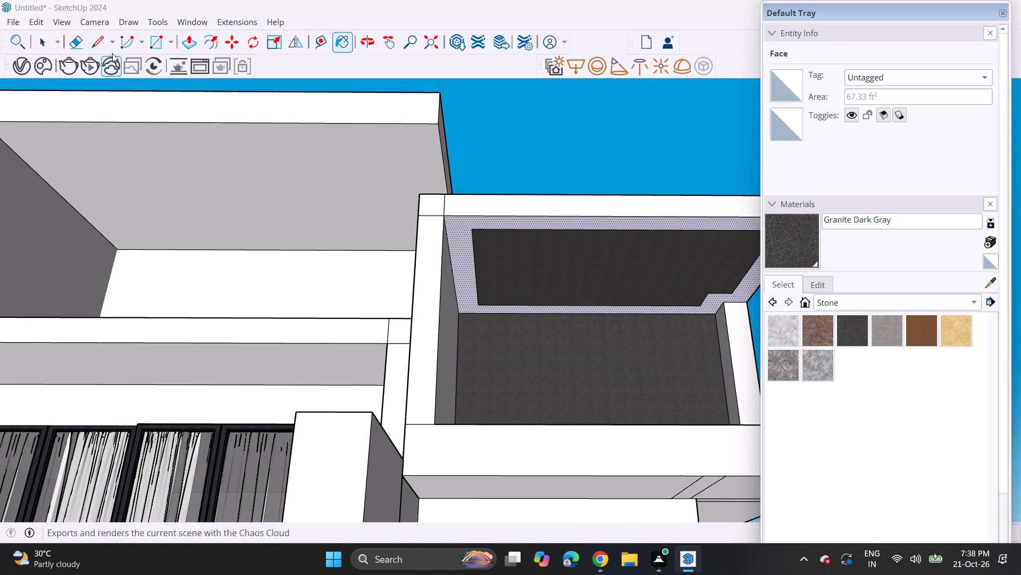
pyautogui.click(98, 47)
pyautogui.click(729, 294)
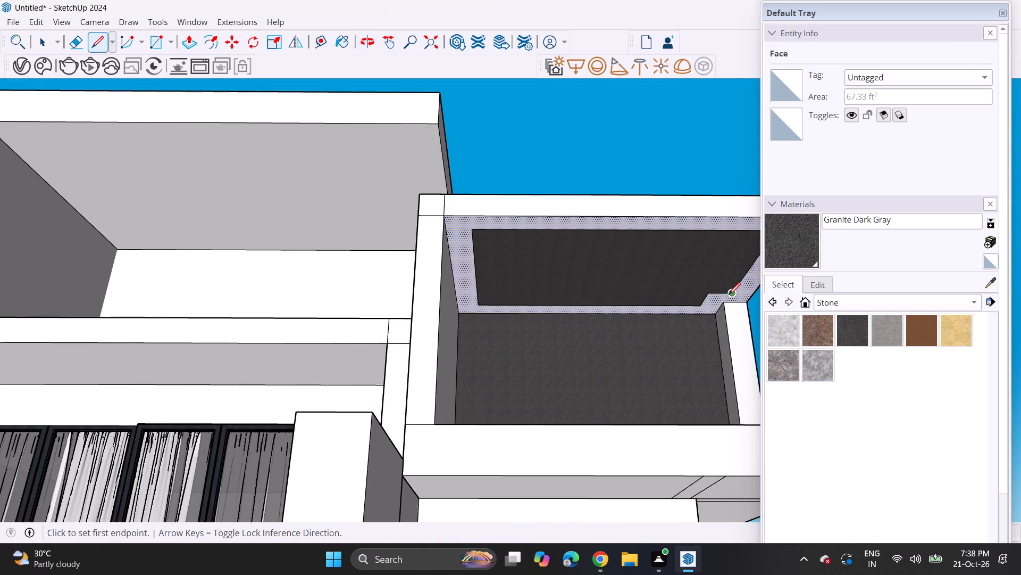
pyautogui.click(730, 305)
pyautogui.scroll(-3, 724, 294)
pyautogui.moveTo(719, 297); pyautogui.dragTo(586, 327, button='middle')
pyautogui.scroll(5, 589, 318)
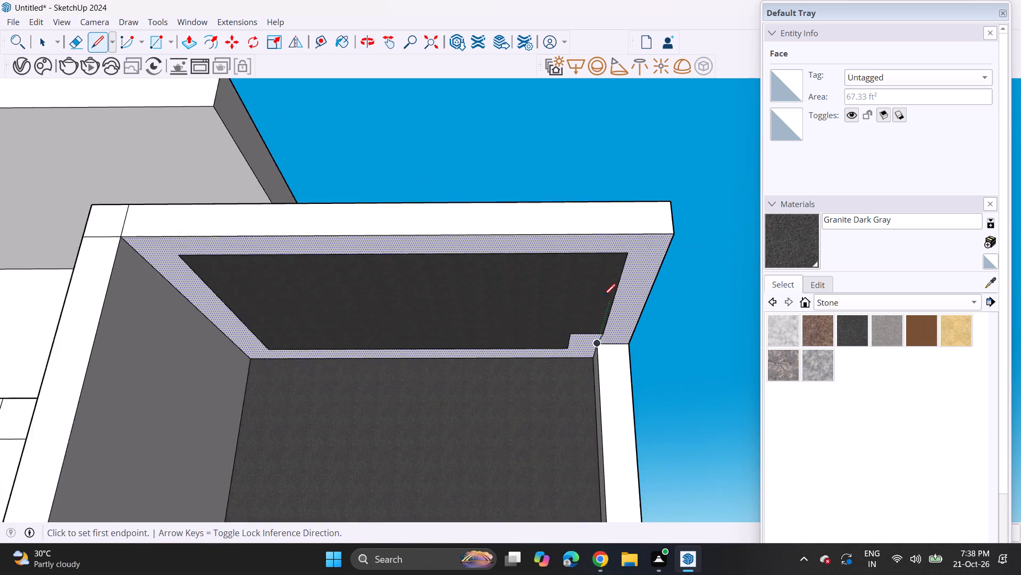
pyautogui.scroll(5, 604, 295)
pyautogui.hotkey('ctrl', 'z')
# Split the ceiling border with two lines, from the notch corner to the end pillar and from the opposite front corner to the side wall.
pyautogui.click(608, 339)
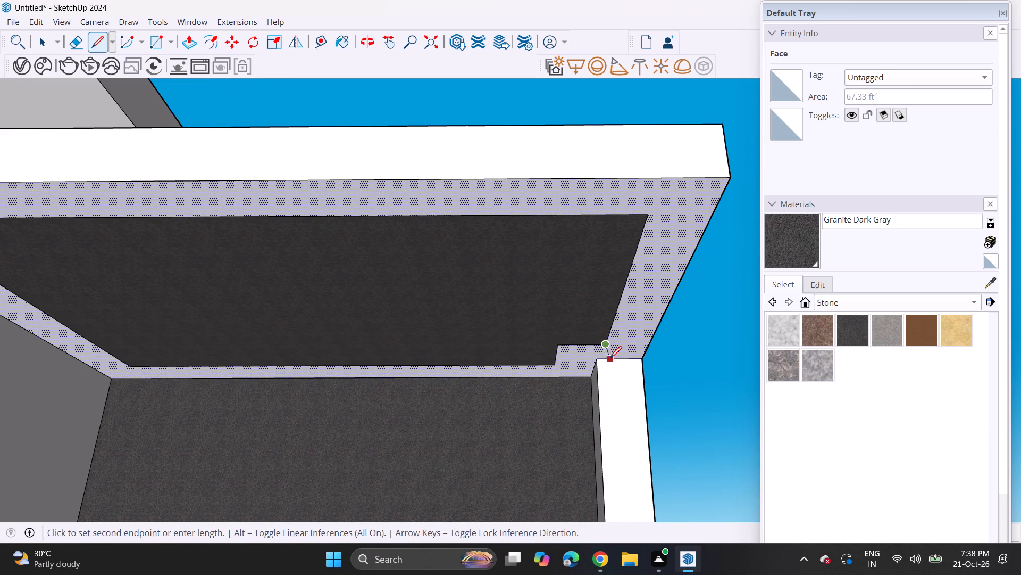
pyautogui.click(608, 361)
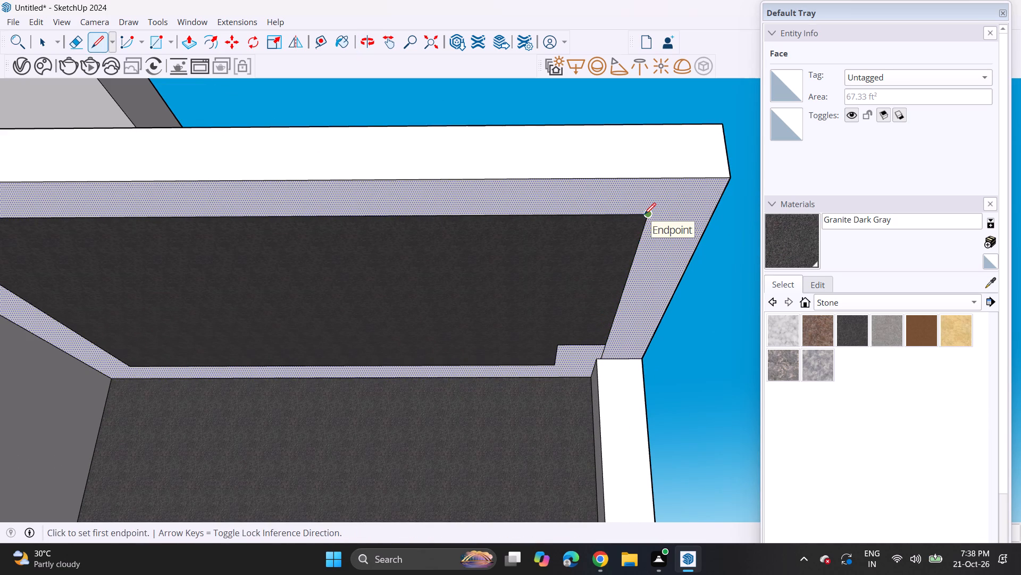
pyautogui.scroll(-5, 629, 201)
pyautogui.scroll(-2, 604, 258)
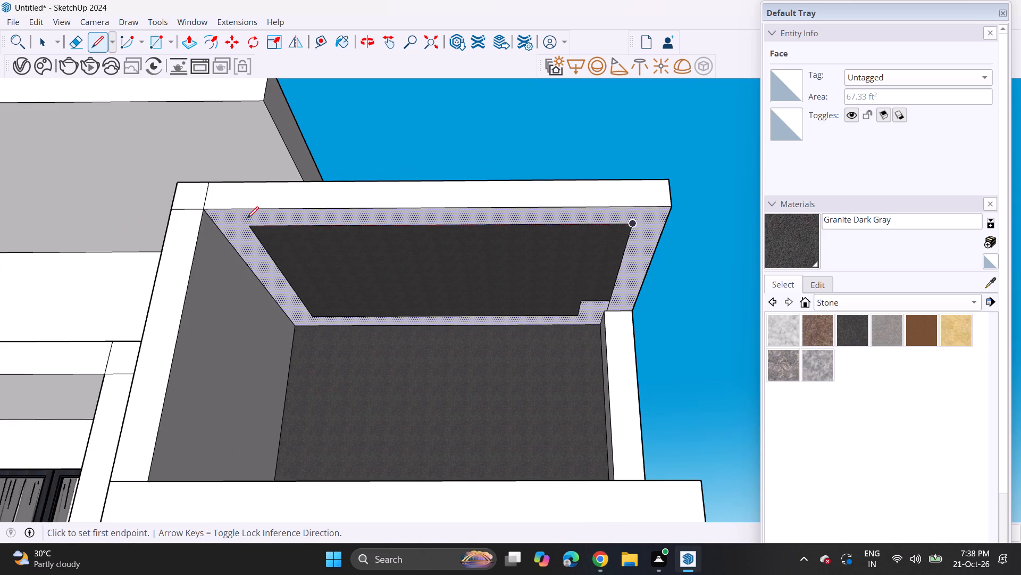
pyautogui.click(248, 225)
pyautogui.click(216, 219)
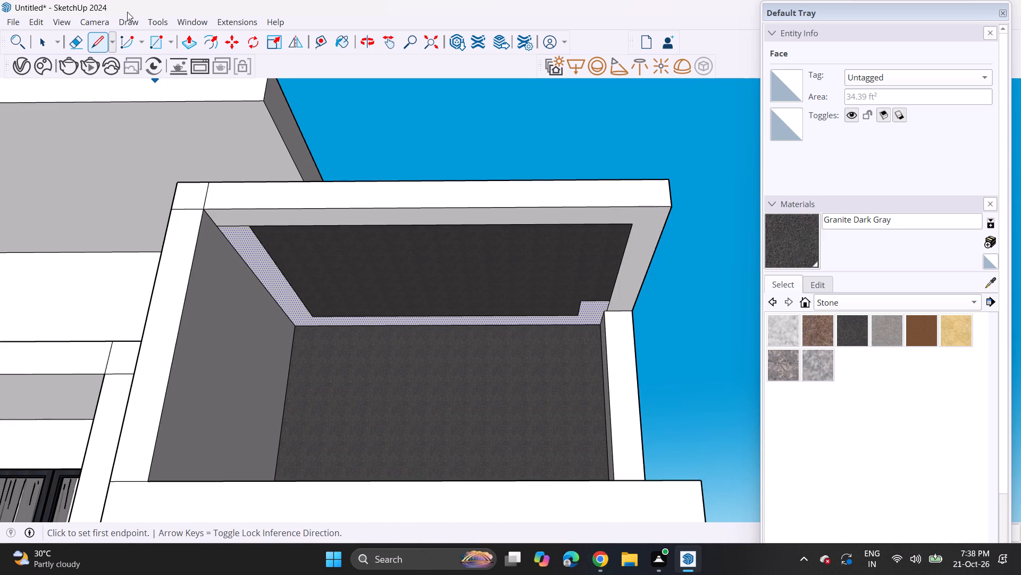
# Paint the ceiling border strip along the side and back walls with Granite Dark Gray, and clear the selection.
pyautogui.click(786, 250)
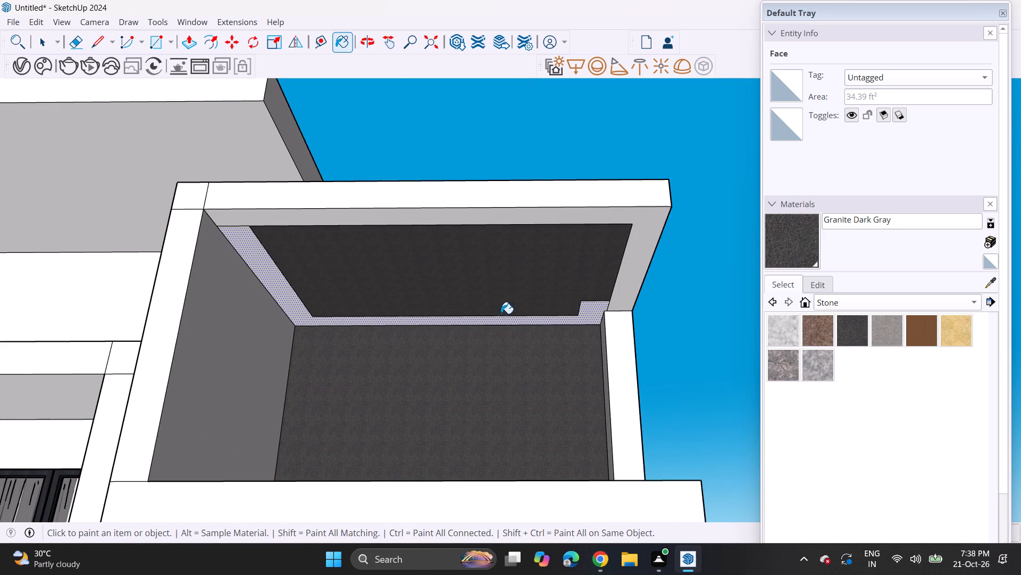
pyautogui.click(501, 321)
pyautogui.press('space')
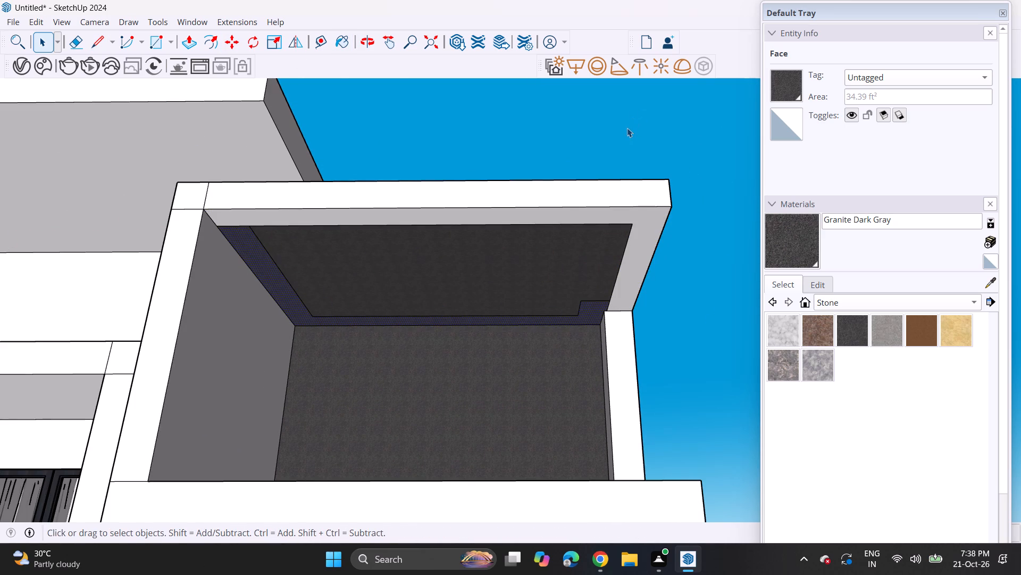
pyautogui.click(627, 128)
# Delete the inner outline's long rear edge and the adjoining short notch edge from the granite ceiling.
pyautogui.scroll(-7, 527, 299)
pyautogui.keyDown('shift'); pyautogui.moveTo(505, 332); pyautogui.dragTo(622, 314, button='middle'); pyautogui.keyUp('shift')
pyautogui.scroll(4, 606, 270)
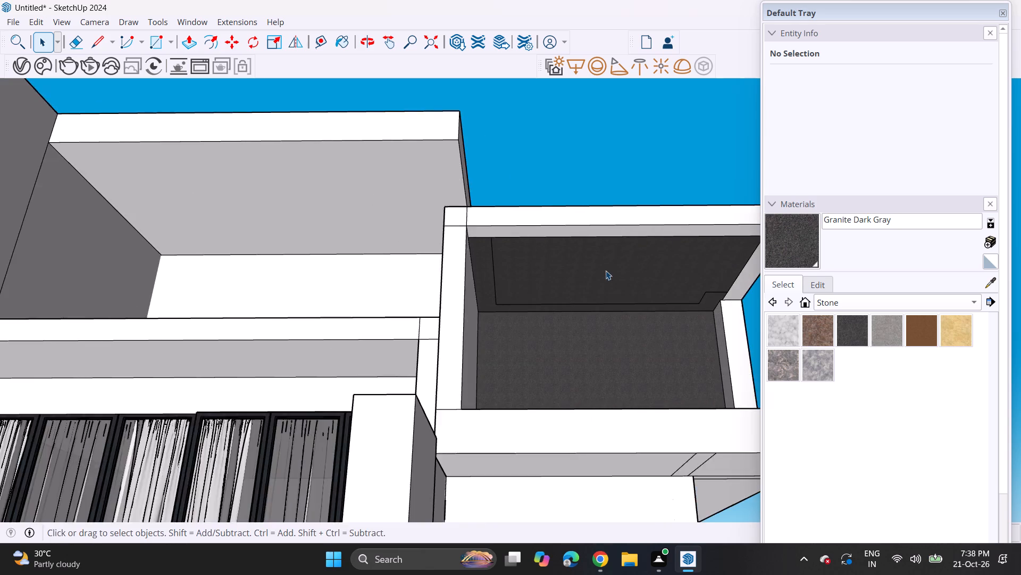
pyautogui.scroll(4, 611, 287)
pyautogui.doubleClick(619, 308)
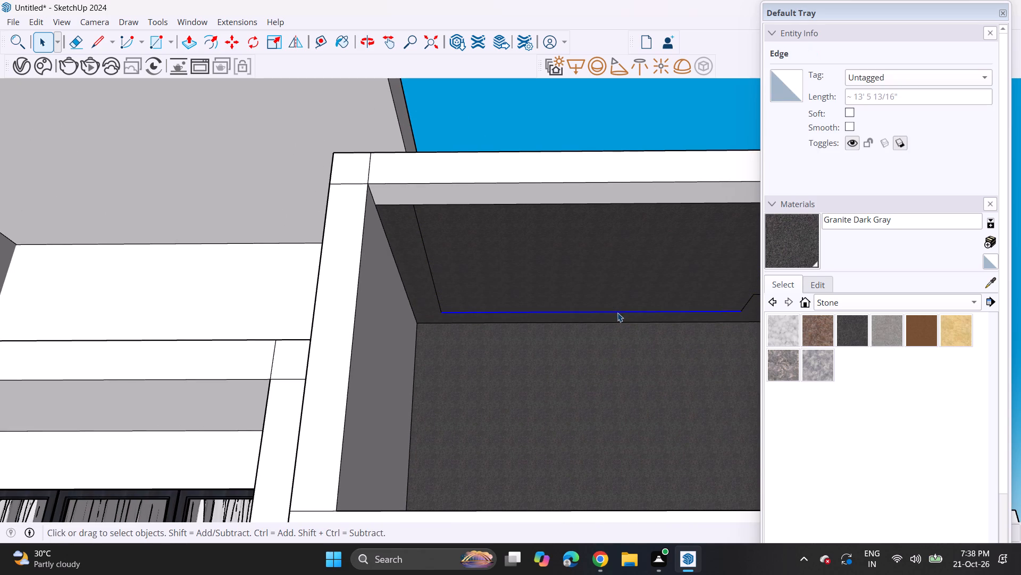
pyautogui.press('Delete')
pyautogui.click(741, 310)
pyautogui.press('Delete')
# Delete the remaining notch edge near the pillar and the leftover edge near the side wall from the granite ceiling.
pyautogui.scroll(-4, 729, 311)
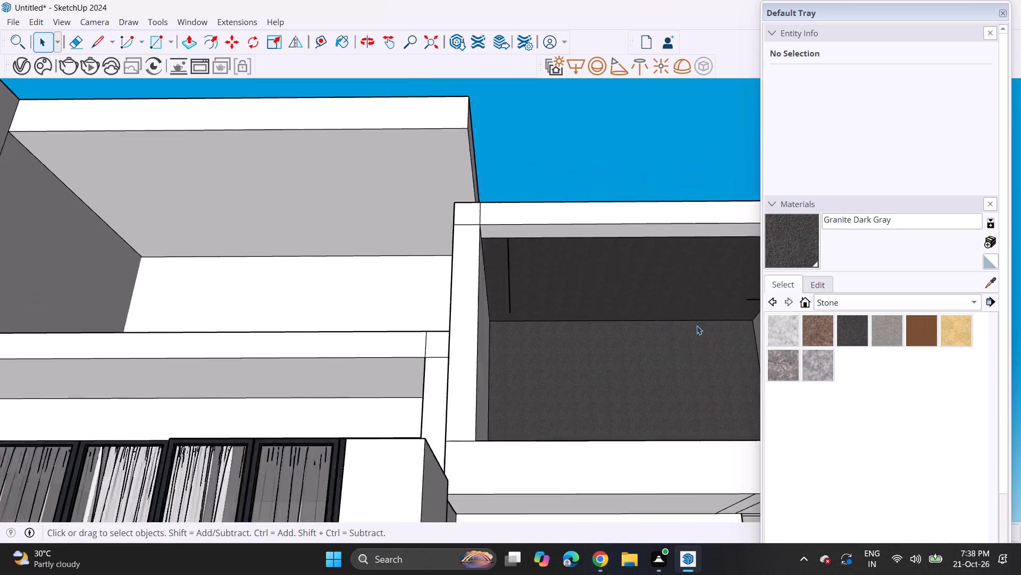
pyautogui.keyDown('shift'); pyautogui.moveTo(691, 327); pyautogui.dragTo(559, 332, button='middle'); pyautogui.keyUp('shift')
pyautogui.scroll(4, 630, 323)
pyautogui.click(619, 299)
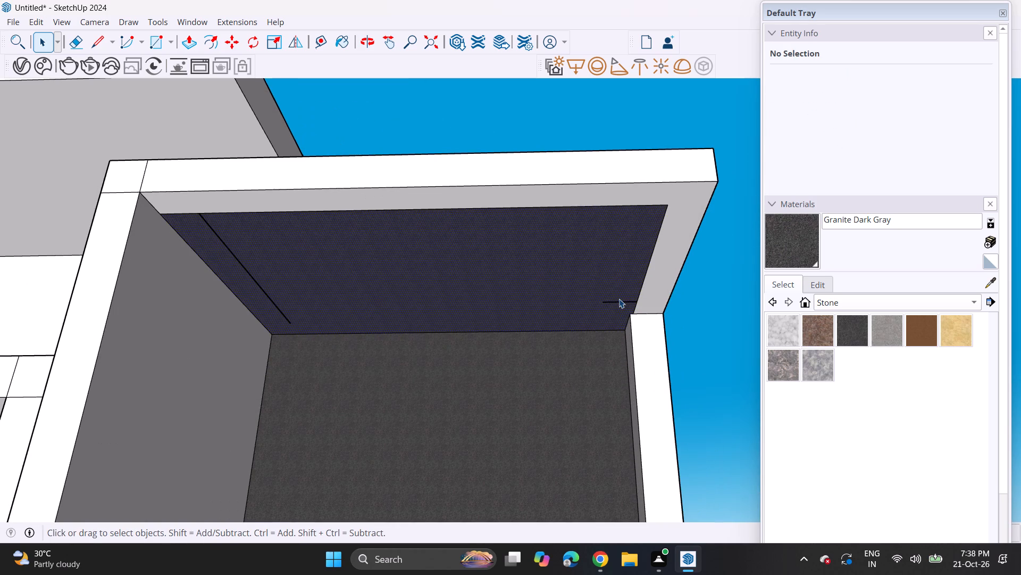
pyautogui.click(619, 299)
pyautogui.moveTo(619, 301); pyautogui.dragTo(622, 307)
pyautogui.click(622, 307)
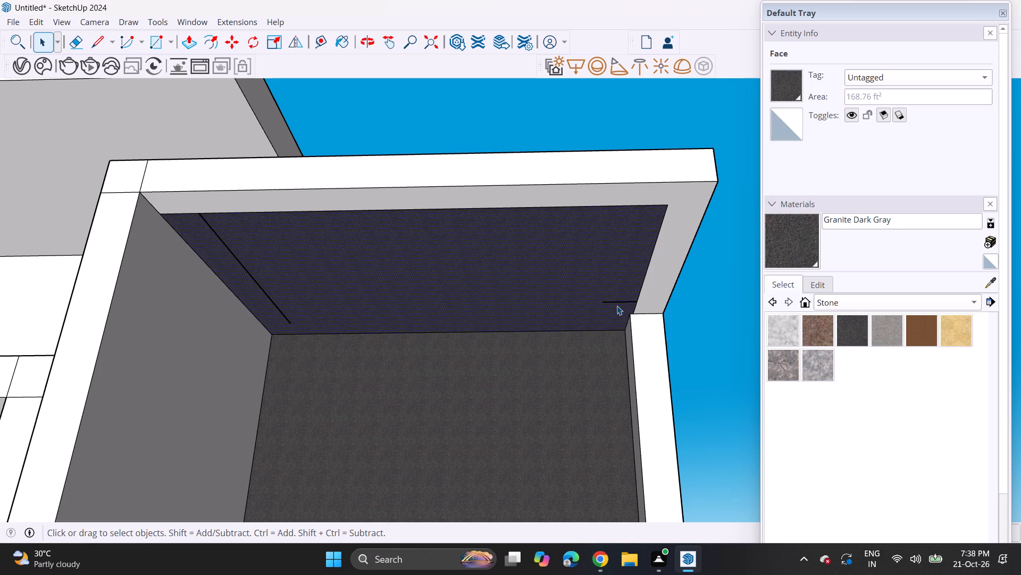
pyautogui.click(617, 306)
pyautogui.click(616, 300)
pyautogui.press('Delete')
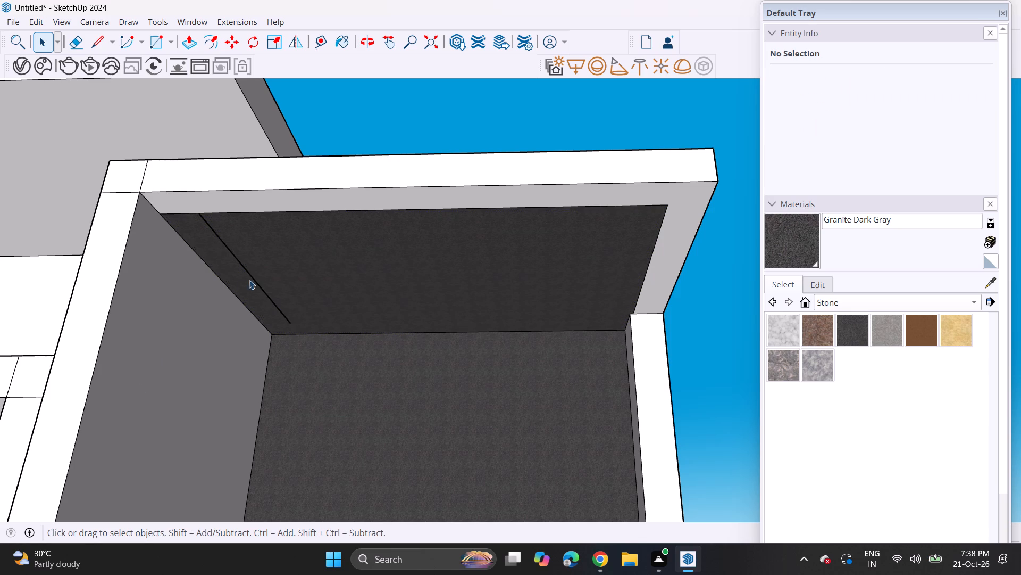
pyautogui.click(255, 277)
pyautogui.press('Delete')
# Examine the side balcony's granite finish and the rest of the front facade.
pyautogui.scroll(-9, 253, 289)
pyautogui.moveTo(256, 341); pyautogui.dragTo(357, 338, button='middle')
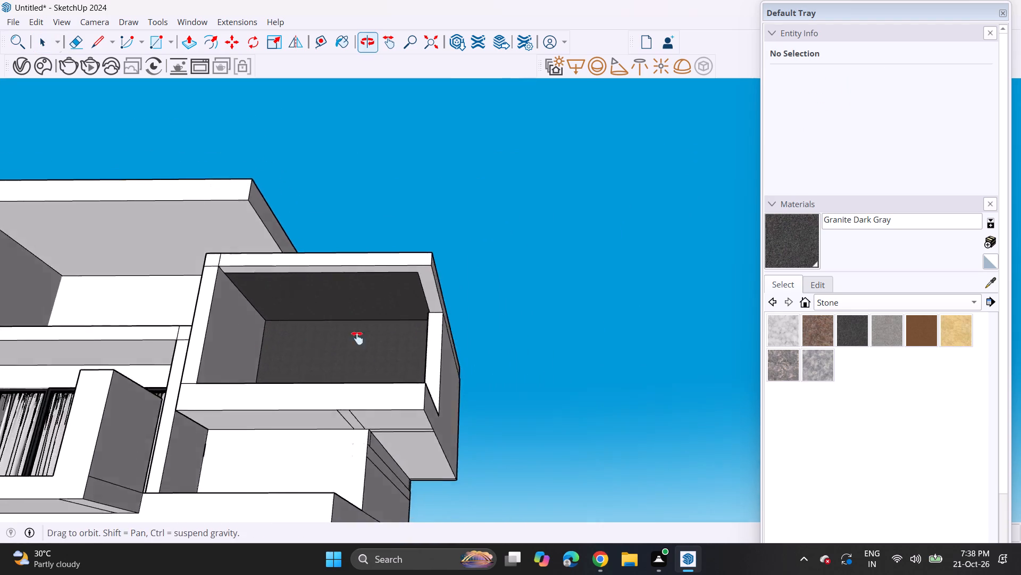
pyautogui.moveTo(357, 338); pyautogui.dragTo(492, 310, button='middle')
pyautogui.scroll(1, 535, 310)
pyautogui.scroll(-4, 556, 318)
pyautogui.scroll(-3, 479, 323)
pyautogui.keyDown('shift'); pyautogui.moveTo(470, 318); pyautogui.dragTo(643, 254, button='middle'); pyautogui.keyUp('shift')
pyautogui.moveTo(635, 262); pyautogui.dragTo(582, 286, button='middle')
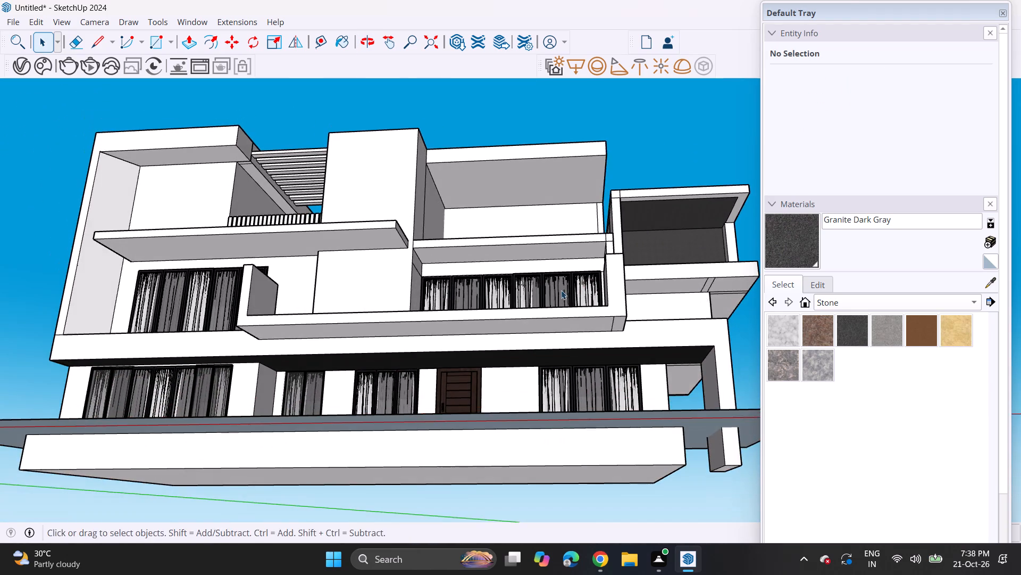
pyautogui.moveTo(530, 214); pyautogui.dragTo(572, 270, button='middle')
pyautogui.moveTo(237, 262); pyautogui.dragTo(271, 315, button='middle')
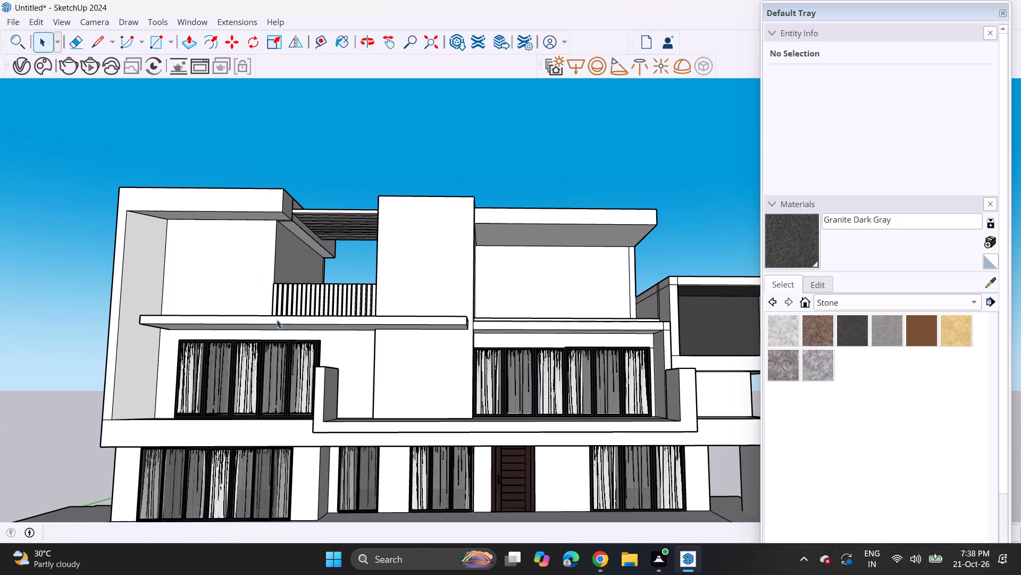
# Paint the tall central pillar, the recessed upper-floor wall and its side return wall with Granite Dark Gray.
pyautogui.click(844, 333)
pyautogui.click(419, 367)
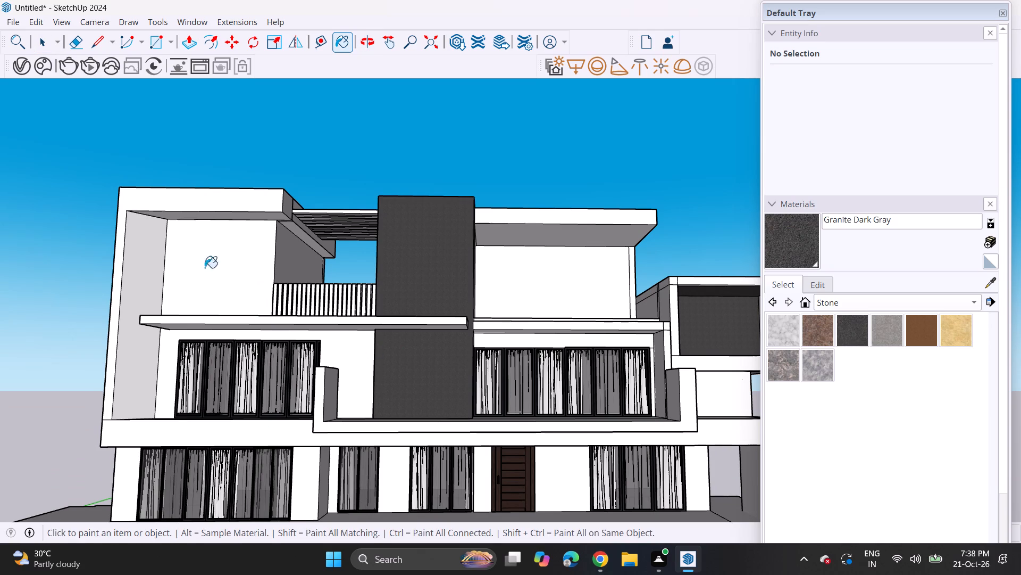
pyautogui.click(197, 262)
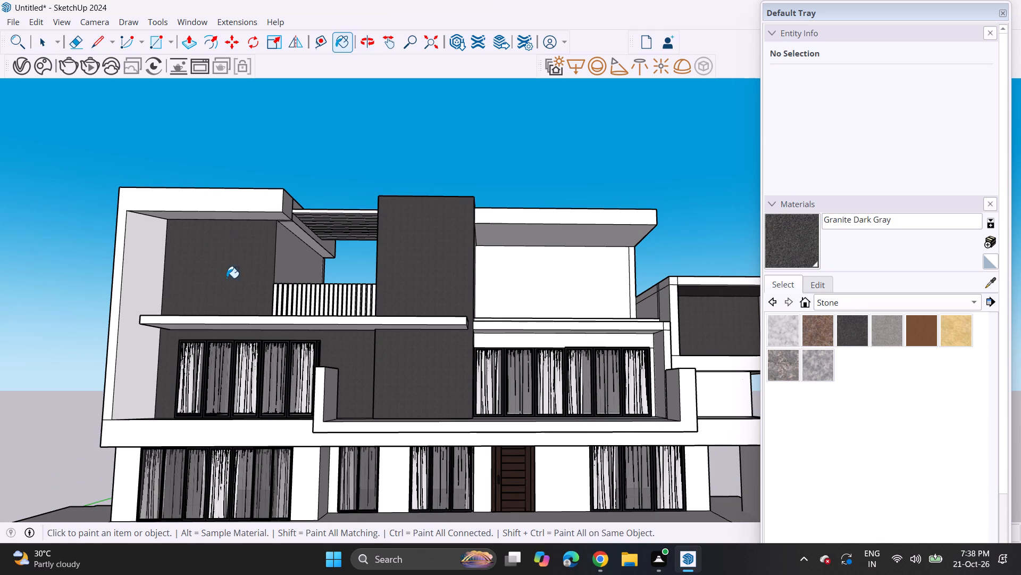
pyautogui.click(298, 272)
# Paint the front and underside faces of the first four pergola slats beside the pillar with Granite Dark Gray.
pyautogui.moveTo(320, 189); pyautogui.dragTo(323, 148, button='middle')
pyautogui.scroll(5, 358, 199)
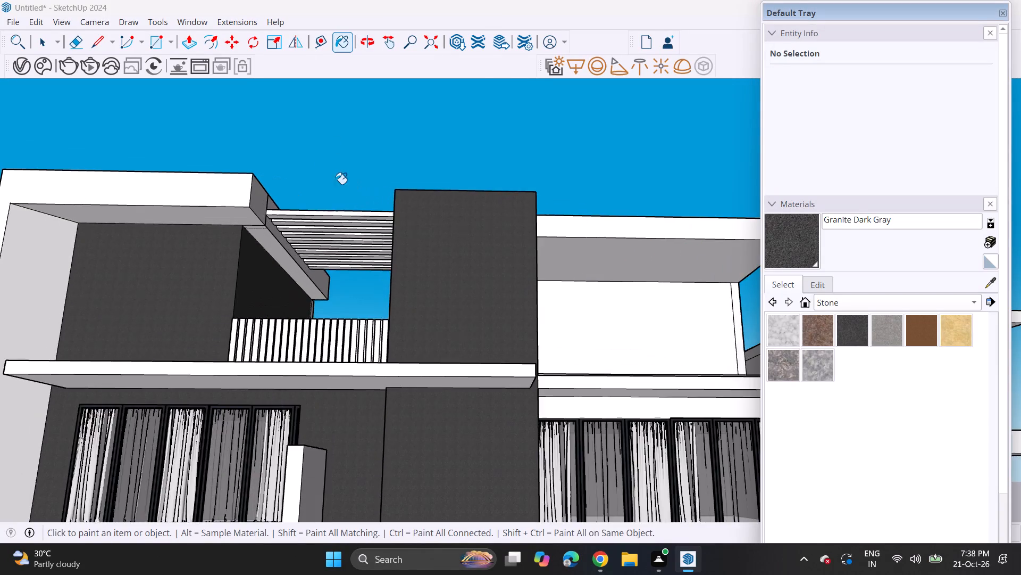
pyautogui.scroll(5, 306, 193)
pyautogui.moveTo(297, 228); pyautogui.dragTo(303, 204, button='middle')
pyautogui.scroll(6, 321, 204)
pyautogui.click(318, 220)
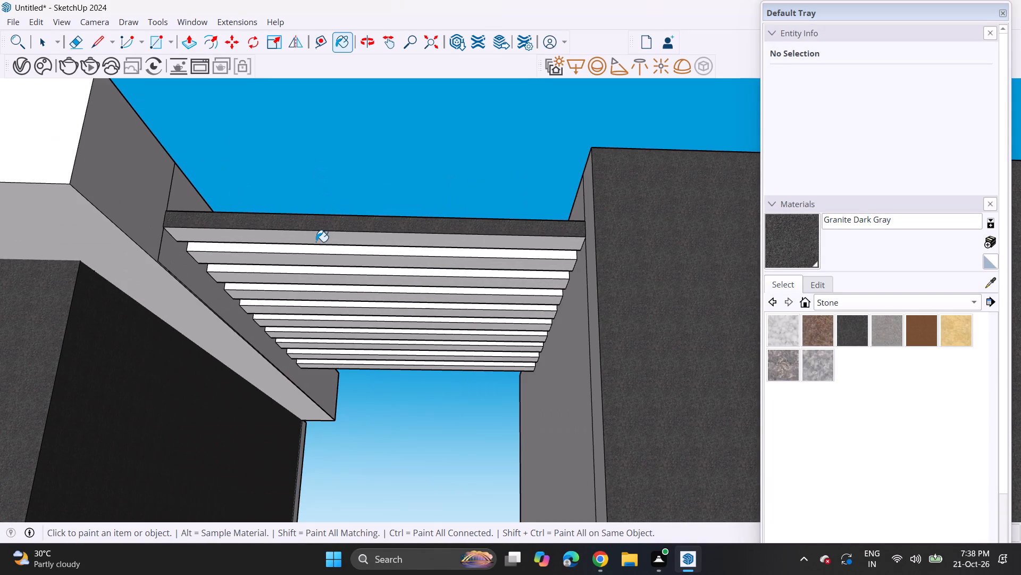
pyautogui.click(316, 242)
pyautogui.click(316, 254)
pyautogui.click(319, 251)
pyautogui.click(320, 254)
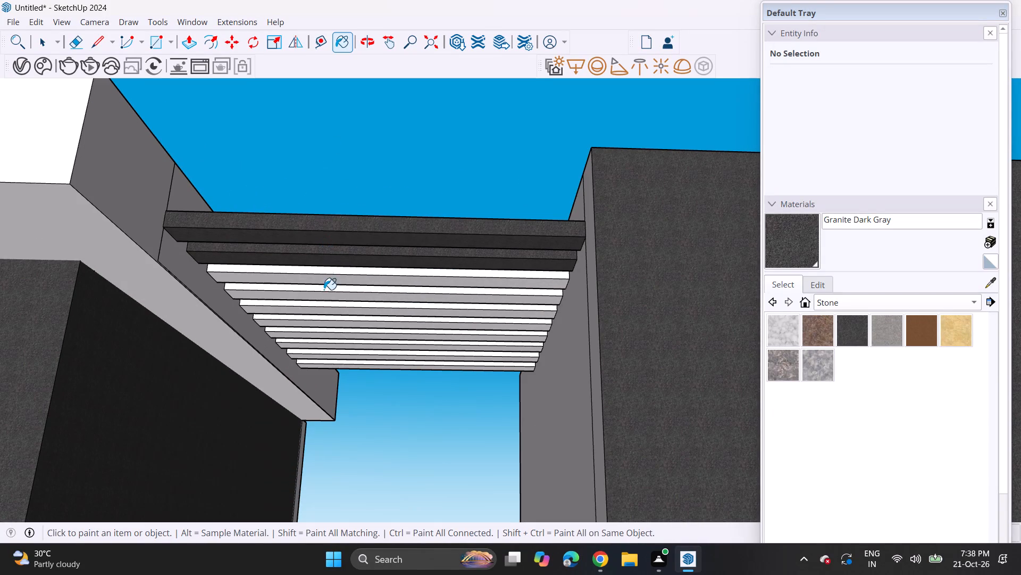
pyautogui.click(330, 267)
pyautogui.click(333, 277)
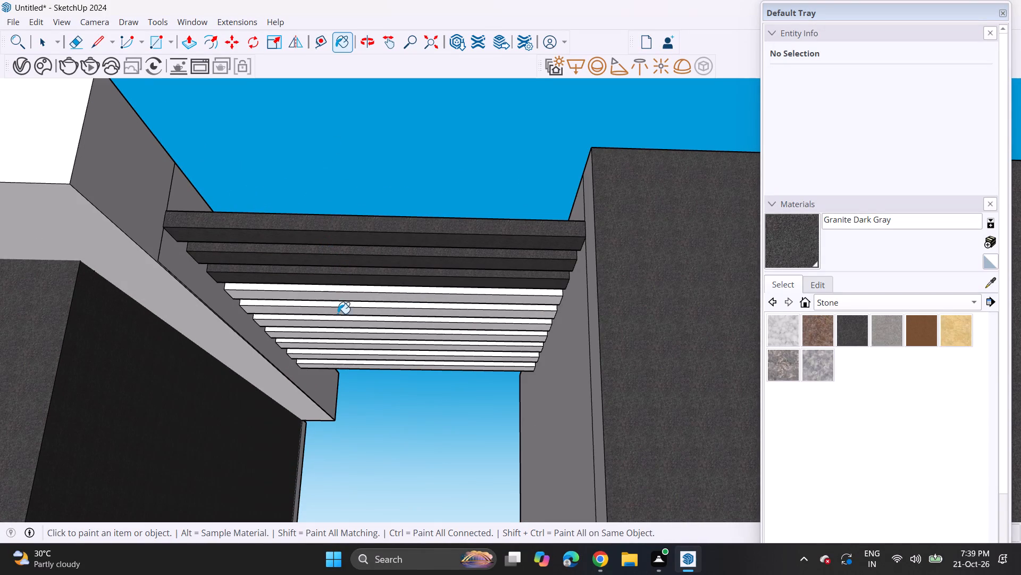
pyautogui.scroll(5, 332, 273)
pyautogui.click(343, 286)
pyautogui.click(340, 304)
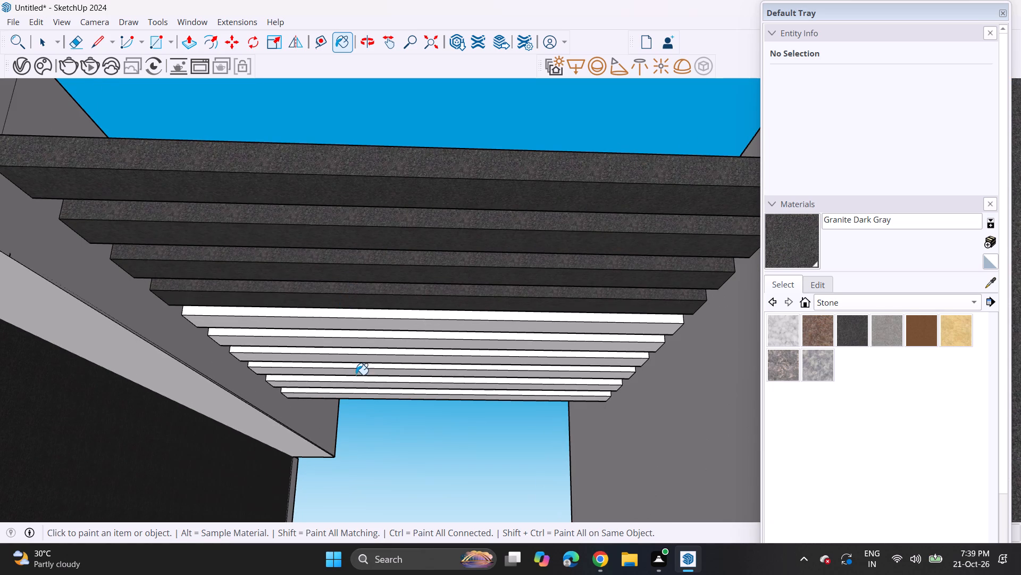
# Paint the front and underside faces of the remaining six pergola slats with Granite Dark Gray.
pyautogui.moveTo(355, 374); pyautogui.dragTo(314, 259, button='middle')
pyautogui.click(332, 163)
pyautogui.click(334, 179)
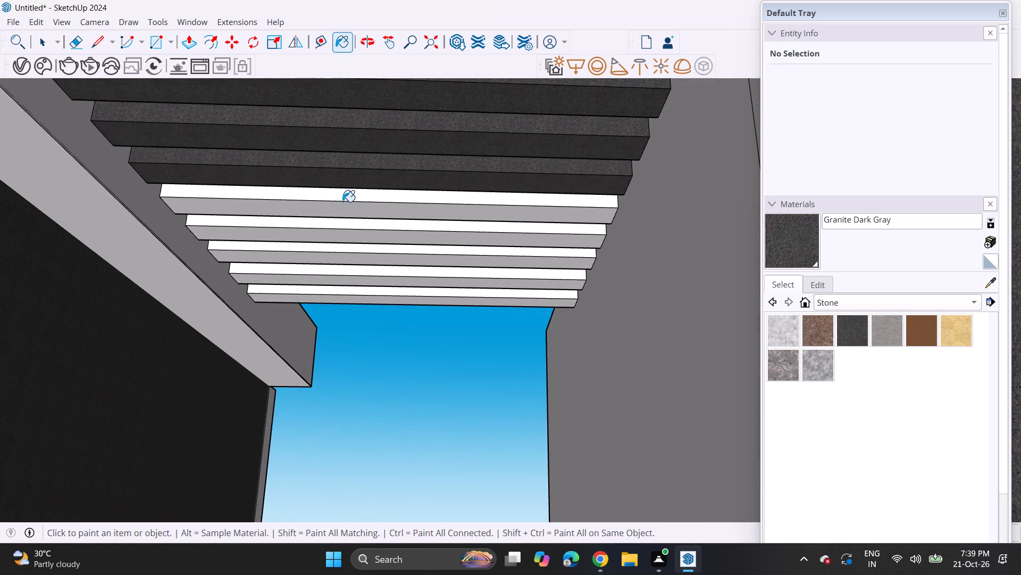
pyautogui.click(345, 200)
pyautogui.click(345, 213)
pyautogui.click(349, 231)
pyautogui.click(352, 225)
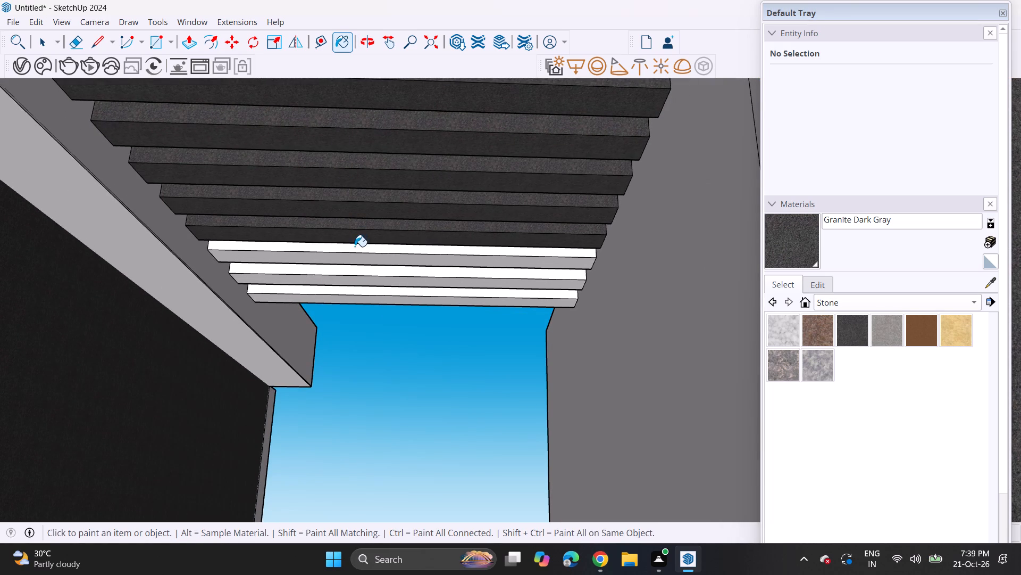
pyautogui.click(355, 247)
pyautogui.click(356, 258)
pyautogui.click(357, 271)
pyautogui.click(358, 276)
pyautogui.click(358, 284)
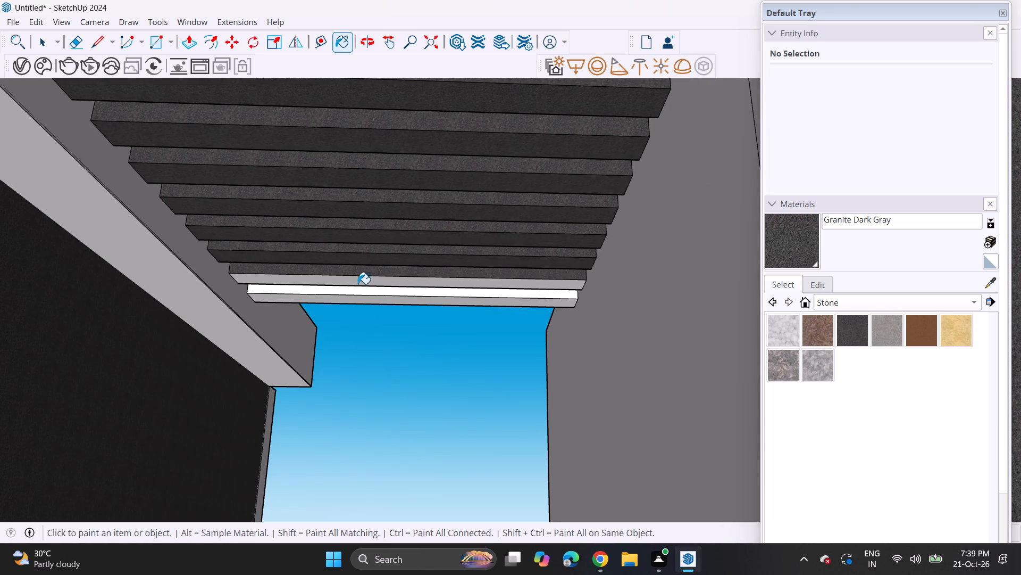
pyautogui.click(363, 290)
pyautogui.click(367, 301)
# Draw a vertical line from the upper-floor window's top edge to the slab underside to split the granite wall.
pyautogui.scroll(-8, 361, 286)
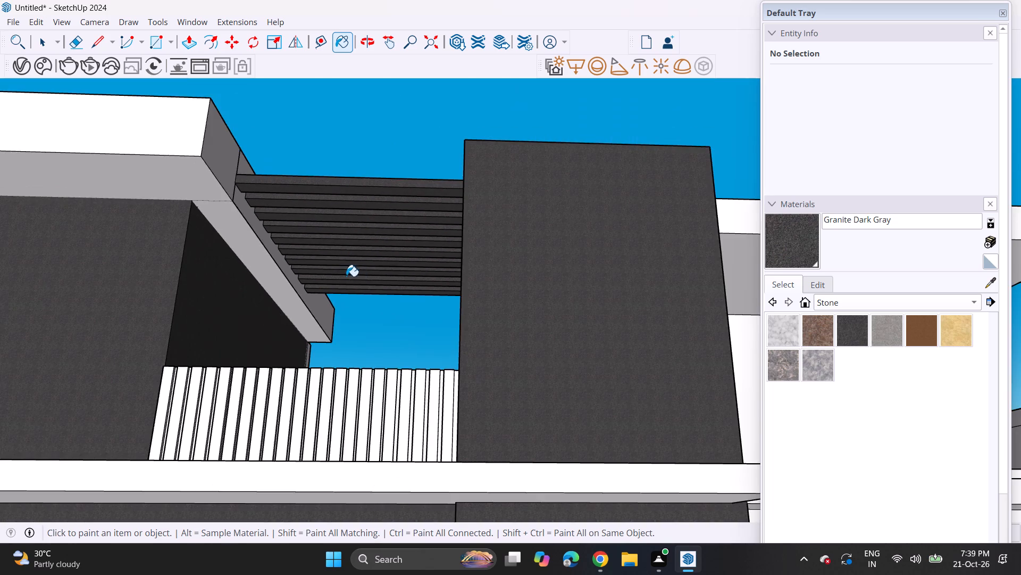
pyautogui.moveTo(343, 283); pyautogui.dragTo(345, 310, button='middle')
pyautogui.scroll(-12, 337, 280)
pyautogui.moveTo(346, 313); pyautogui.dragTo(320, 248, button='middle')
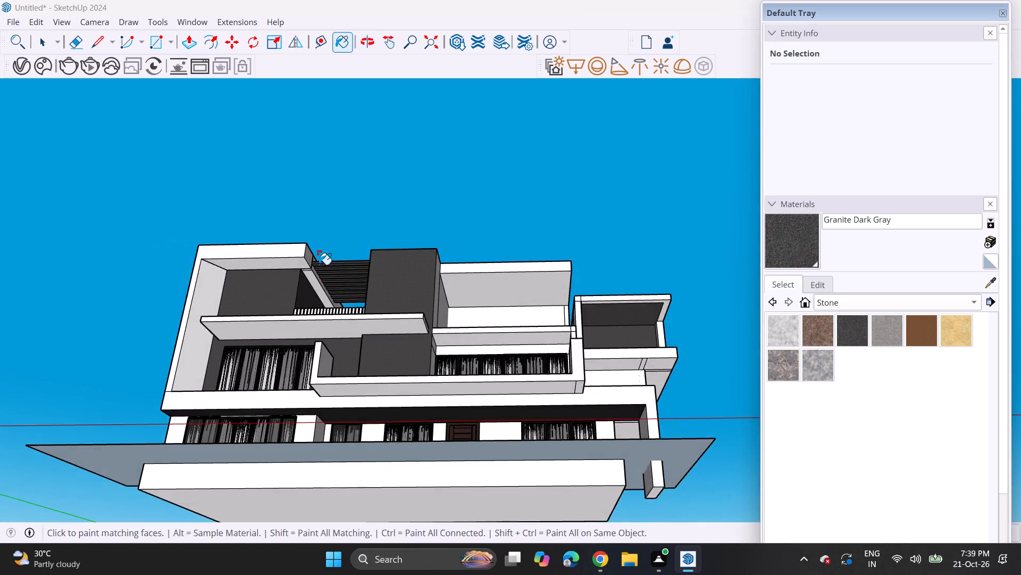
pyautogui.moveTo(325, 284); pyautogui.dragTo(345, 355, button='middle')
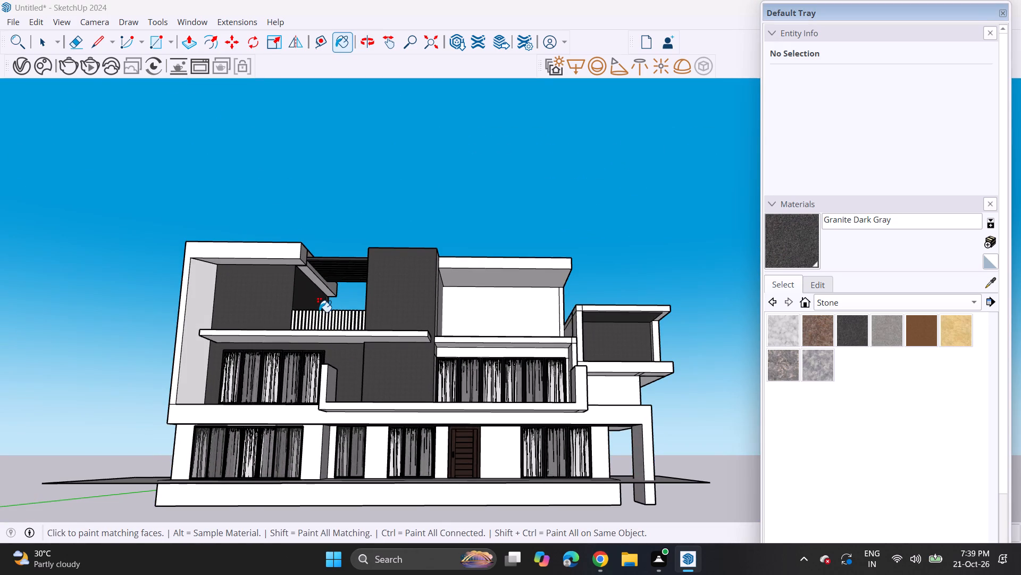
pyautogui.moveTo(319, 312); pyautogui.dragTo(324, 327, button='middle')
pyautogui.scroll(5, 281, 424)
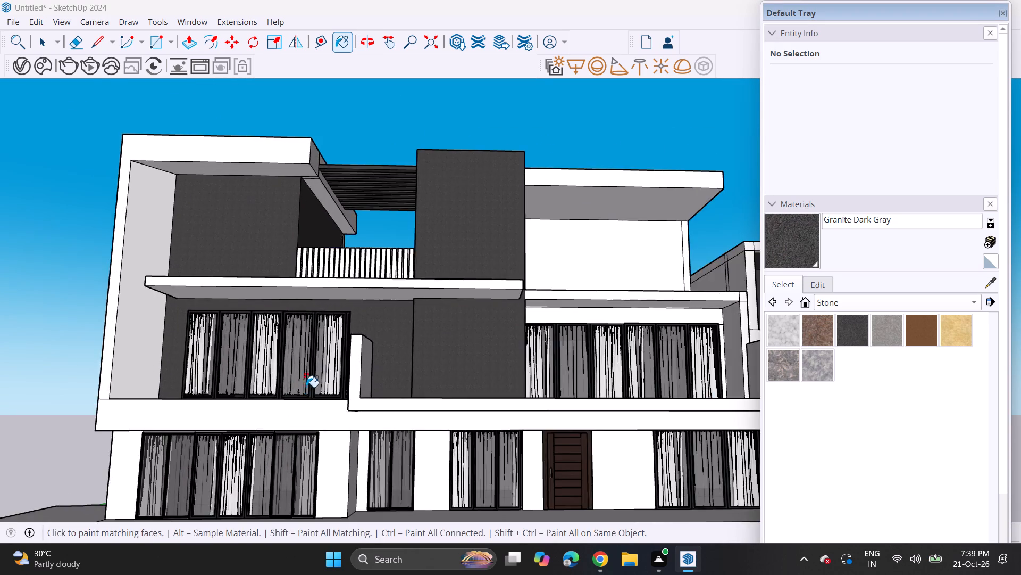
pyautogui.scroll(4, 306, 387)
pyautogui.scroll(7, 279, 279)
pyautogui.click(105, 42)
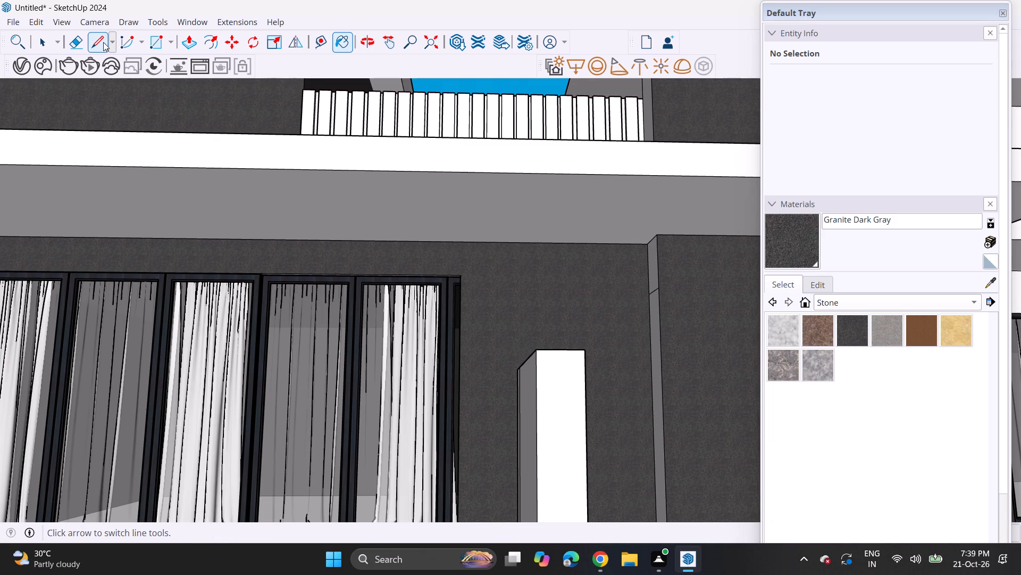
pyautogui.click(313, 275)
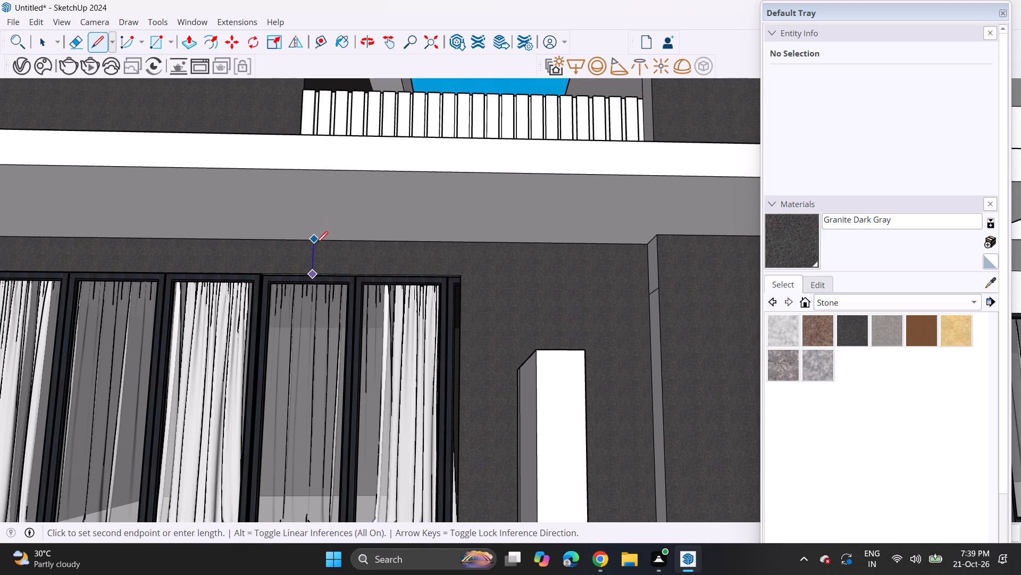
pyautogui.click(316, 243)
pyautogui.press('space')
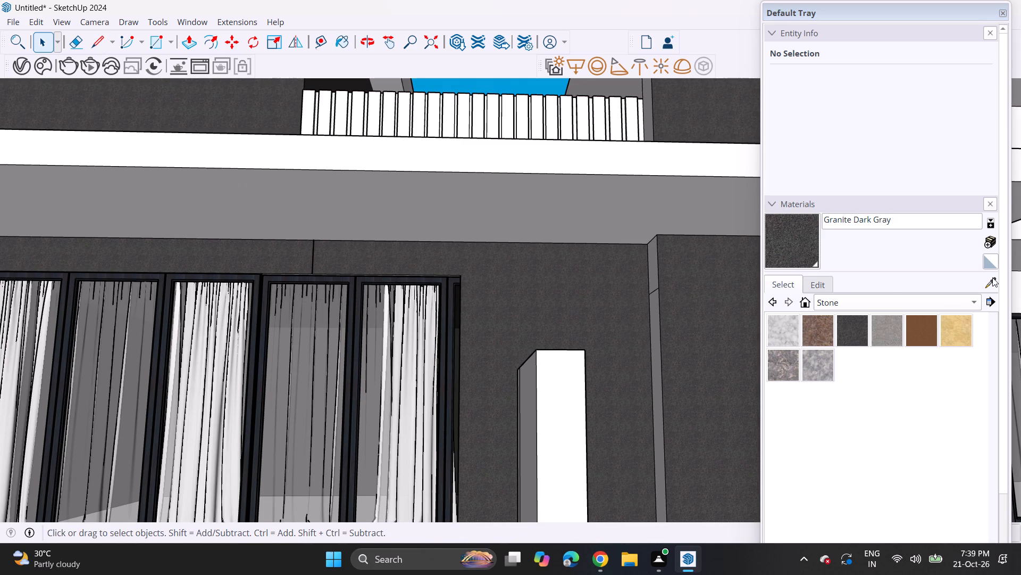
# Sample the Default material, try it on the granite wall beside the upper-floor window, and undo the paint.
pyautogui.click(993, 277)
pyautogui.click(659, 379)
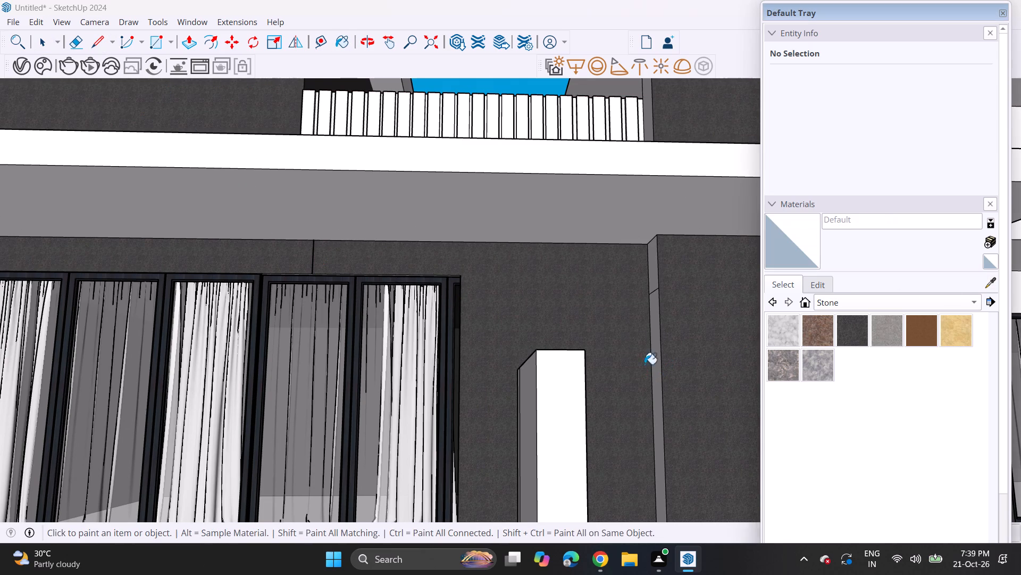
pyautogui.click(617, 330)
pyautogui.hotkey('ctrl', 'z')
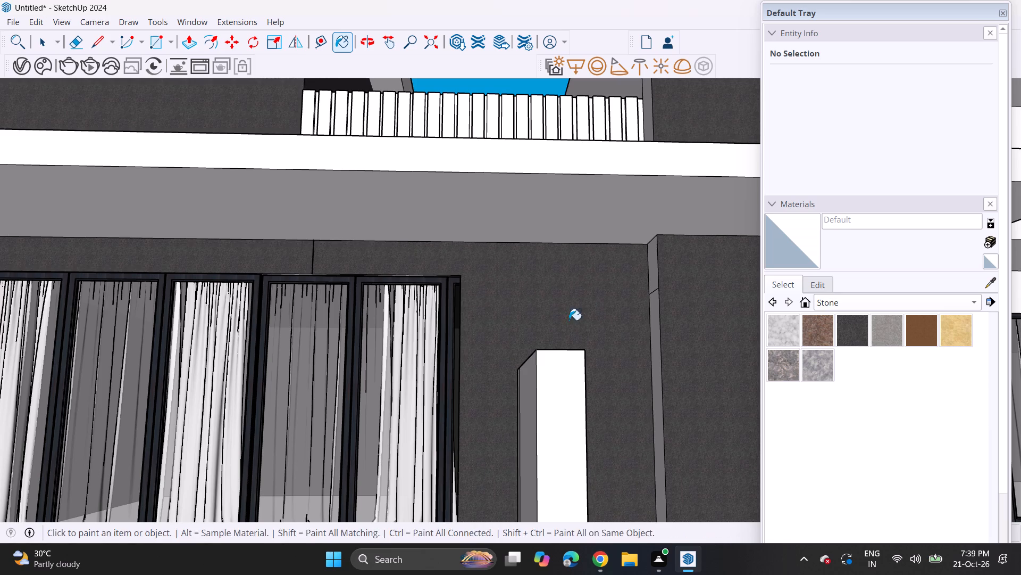
# Draw a second vertical line between the window's top edge and the slab, closer to the pillar than the first.
pyautogui.moveTo(481, 274); pyautogui.dragTo(125, 286, button='middle')
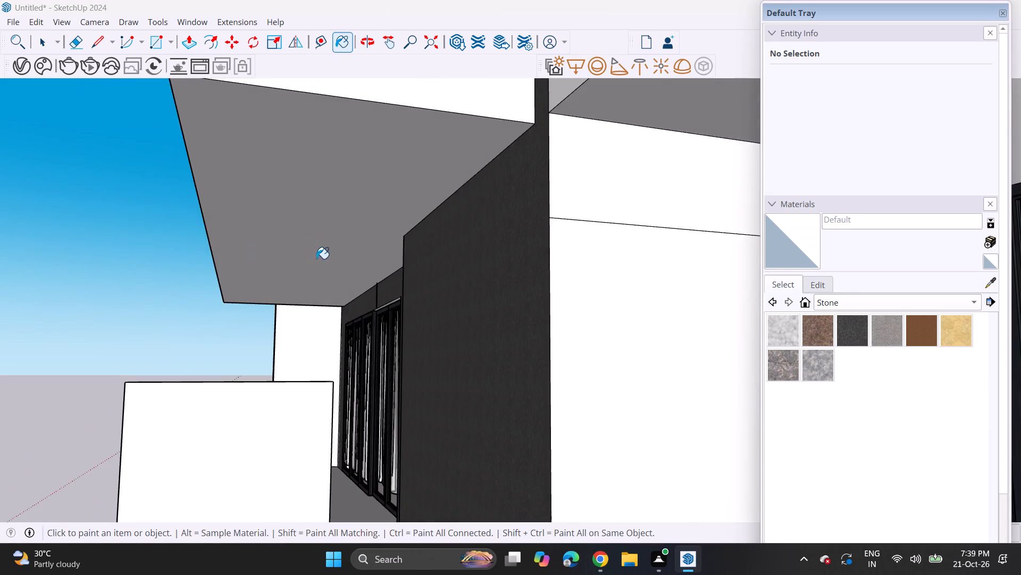
pyautogui.scroll(4, 343, 262)
pyautogui.scroll(9, 407, 302)
pyautogui.moveTo(369, 297); pyautogui.dragTo(357, 316, button='middle')
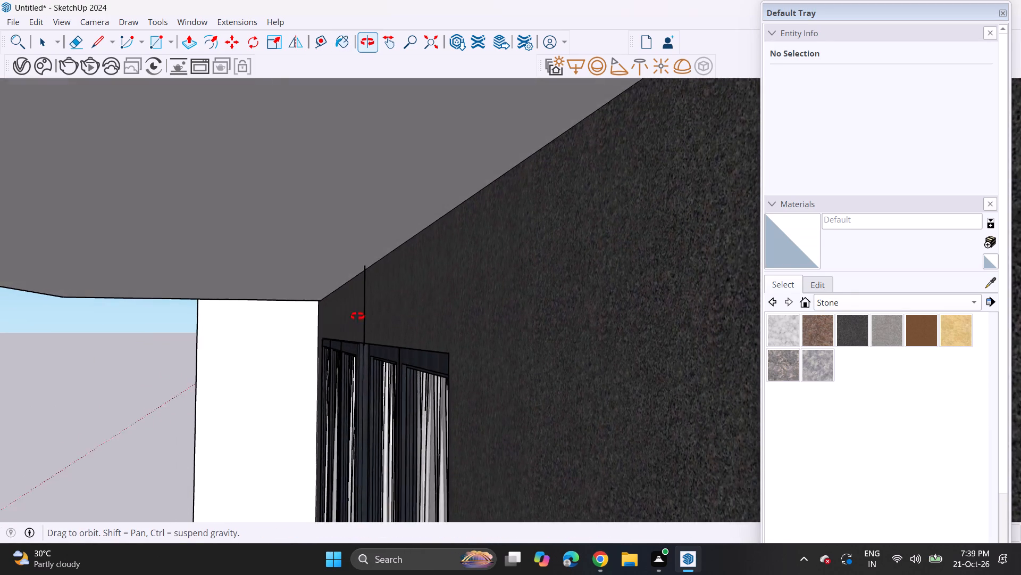
pyautogui.moveTo(357, 316); pyautogui.dragTo(324, 313, button='middle')
pyautogui.scroll(1, 408, 323)
pyautogui.moveTo(407, 323); pyautogui.dragTo(409, 333, button='middle')
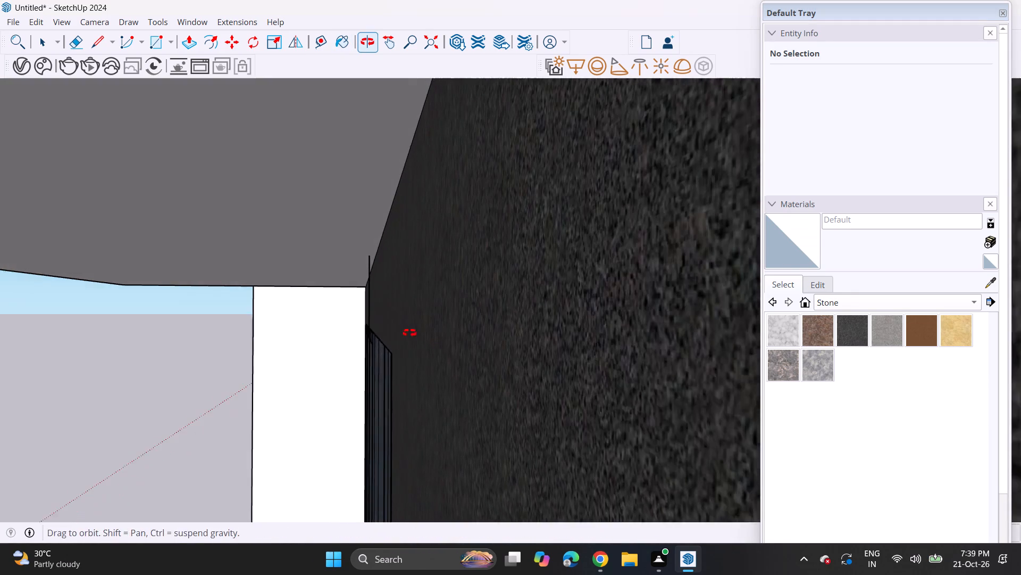
pyautogui.moveTo(409, 333); pyautogui.dragTo(409, 334, button='middle')
pyautogui.scroll(2, 353, 326)
pyautogui.scroll(3, 392, 307)
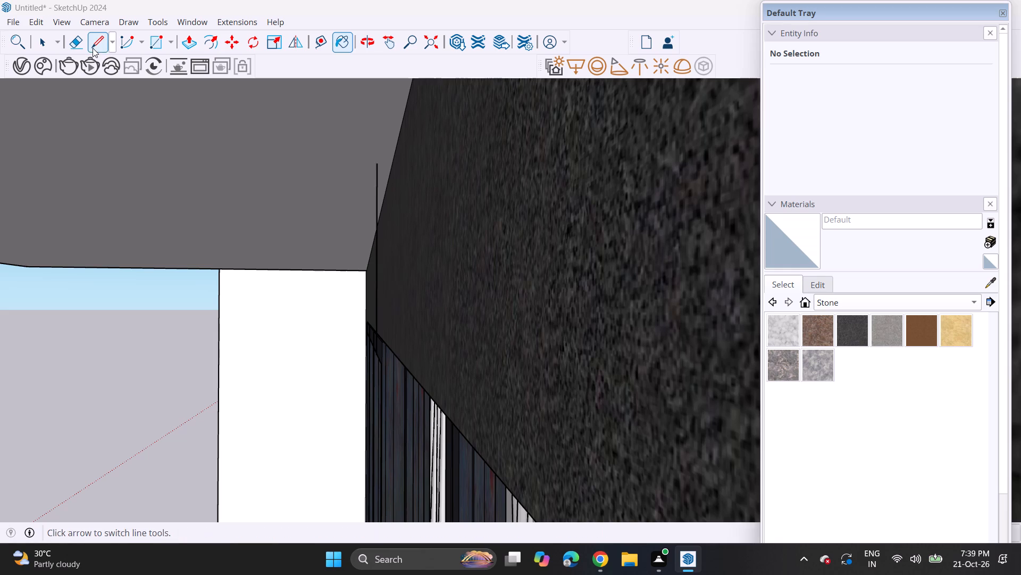
pyautogui.click(93, 48)
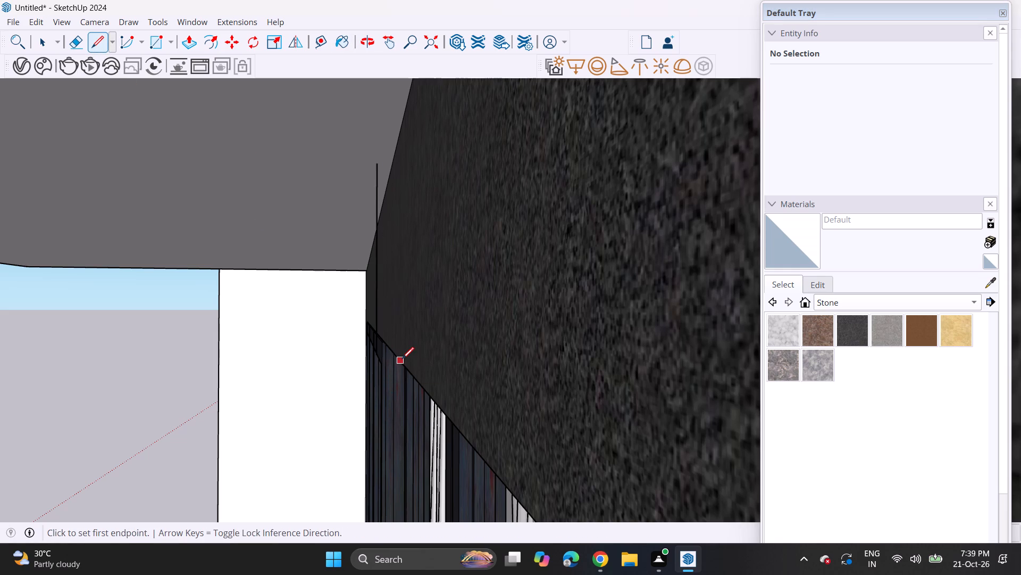
pyautogui.click(401, 363)
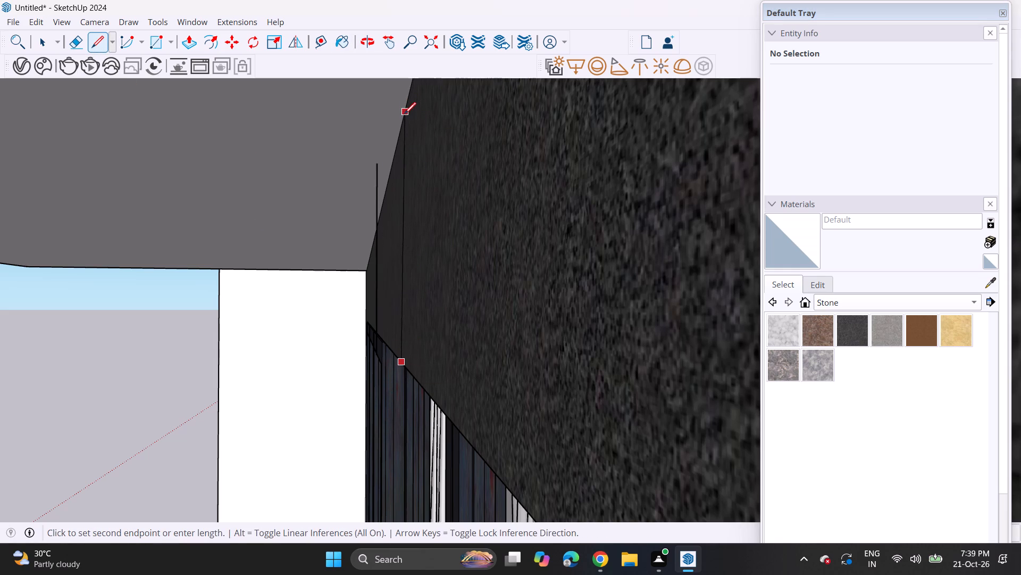
pyautogui.click(404, 131)
# Delete the first vertical line above the window, keeping the one closer to the pillar.
pyautogui.moveTo(403, 124); pyautogui.dragTo(595, 94, button='middle')
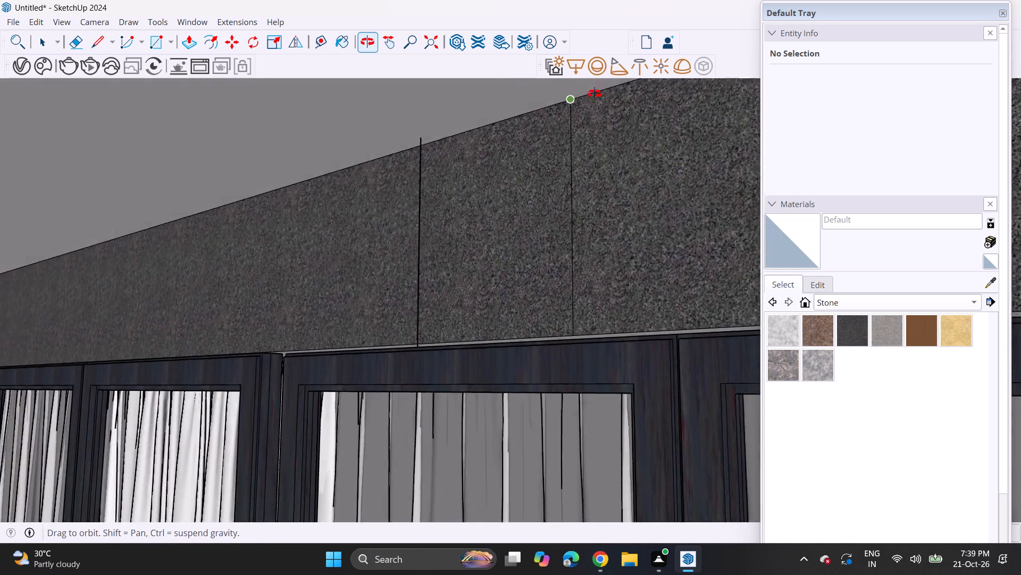
pyautogui.moveTo(595, 94); pyautogui.dragTo(673, 130, button='middle')
pyautogui.scroll(-12, 629, 167)
pyautogui.keyDown('shift'); pyautogui.moveTo(580, 284); pyautogui.dragTo(530, 283, button='middle'); pyautogui.keyUp('shift')
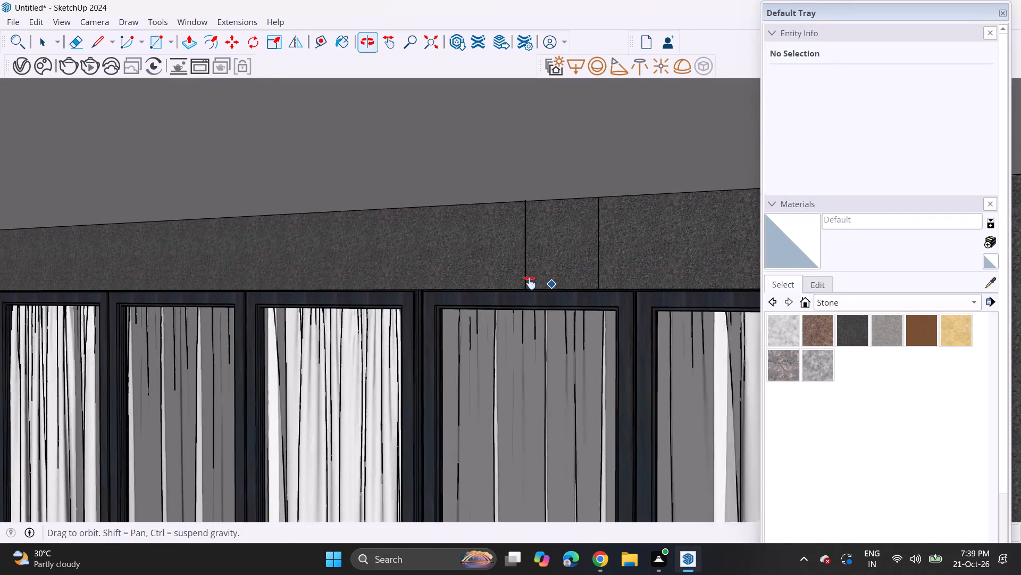
pyautogui.keyDown('shift'); pyautogui.moveTo(530, 283); pyautogui.dragTo(488, 276, button='middle'); pyautogui.keyUp('shift')
pyautogui.press('space')
pyautogui.click(465, 258)
pyautogui.click(462, 259)
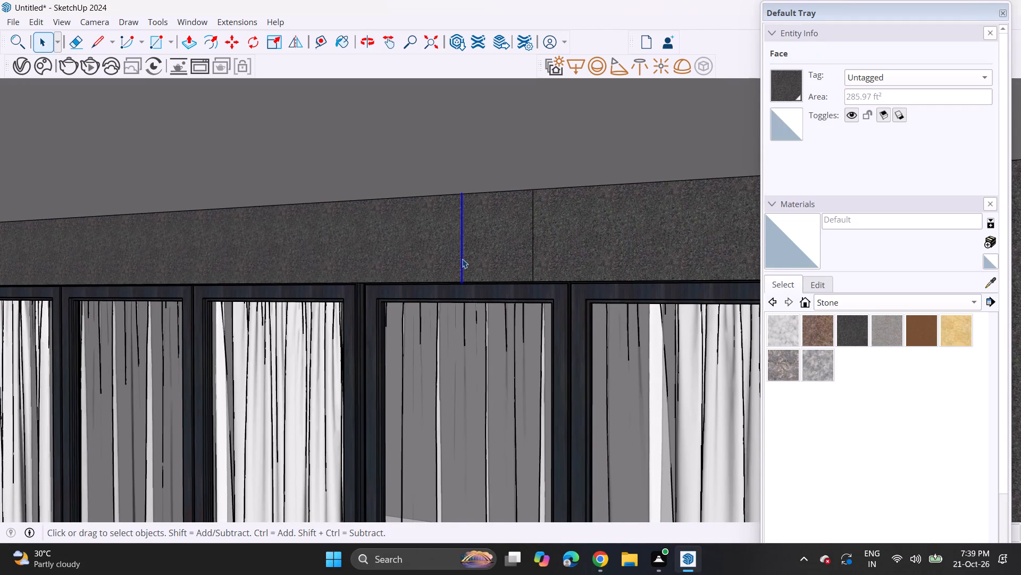
pyautogui.press('Delete')
# Sample the Default material from the white balcony band and paint the wall section between the window and pillar with it.
pyautogui.scroll(-19, 466, 268)
pyautogui.moveTo(482, 316); pyautogui.dragTo(506, 320, button='middle')
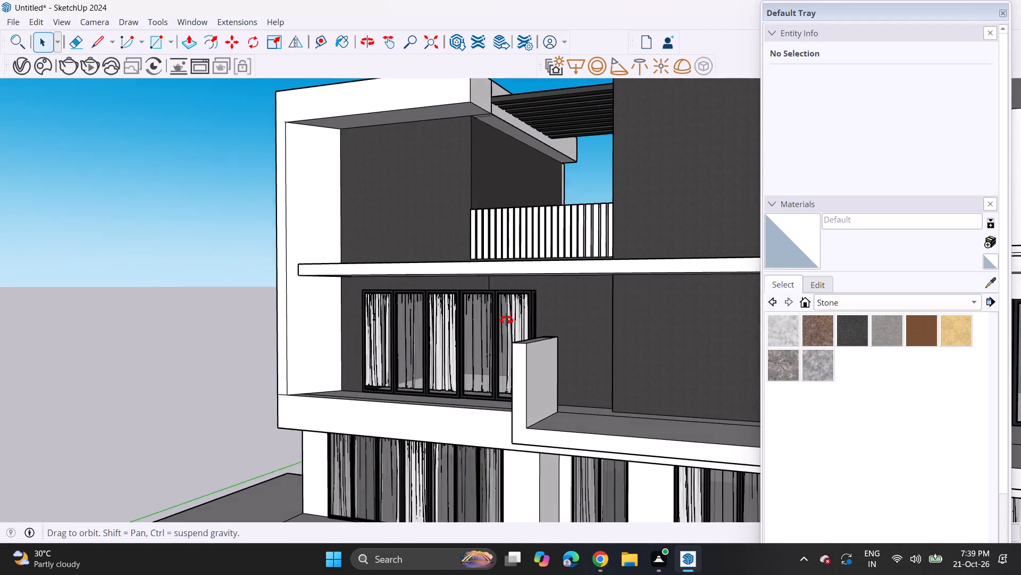
pyautogui.moveTo(506, 320); pyautogui.dragTo(526, 319, button='middle')
pyautogui.click(984, 284)
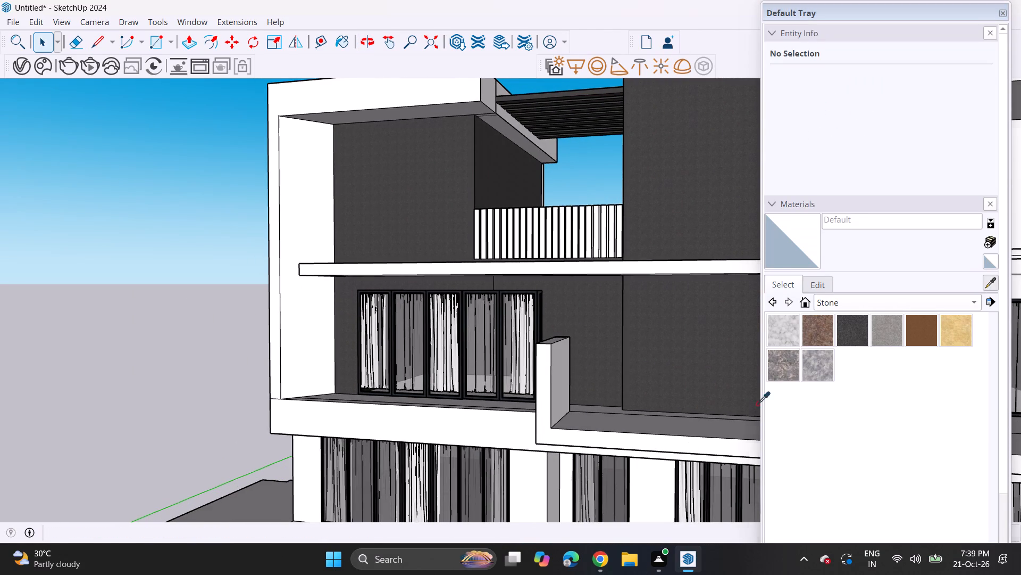
pyautogui.click(648, 428)
pyautogui.click(581, 341)
# Draw a narrow vertical rectangle on the white wall above the window, starting at the granite edge and spanning from slab to window frame.
pyautogui.moveTo(582, 356); pyautogui.dragTo(618, 327, button='middle')
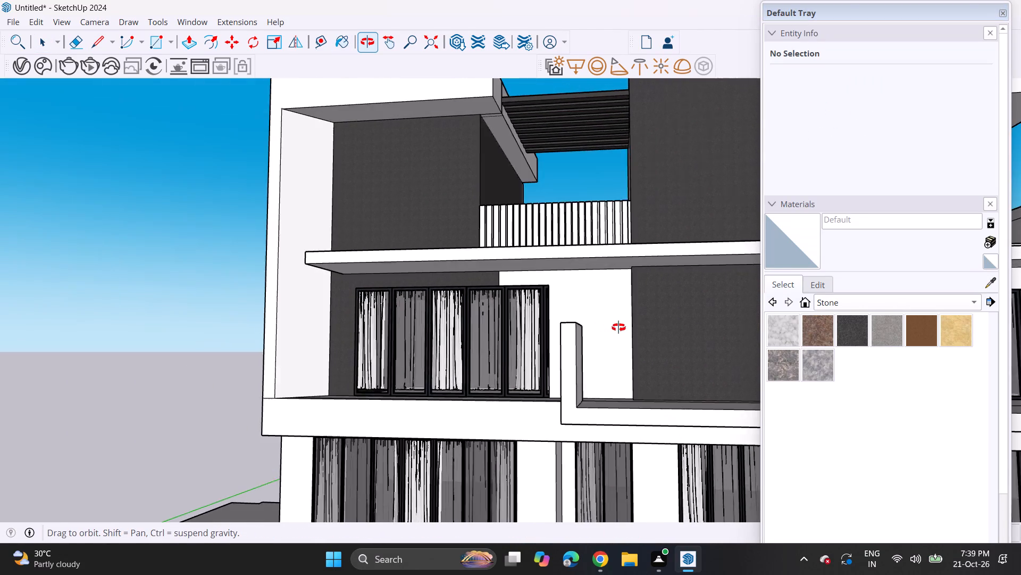
pyautogui.moveTo(618, 327); pyautogui.dragTo(637, 334, button='middle')
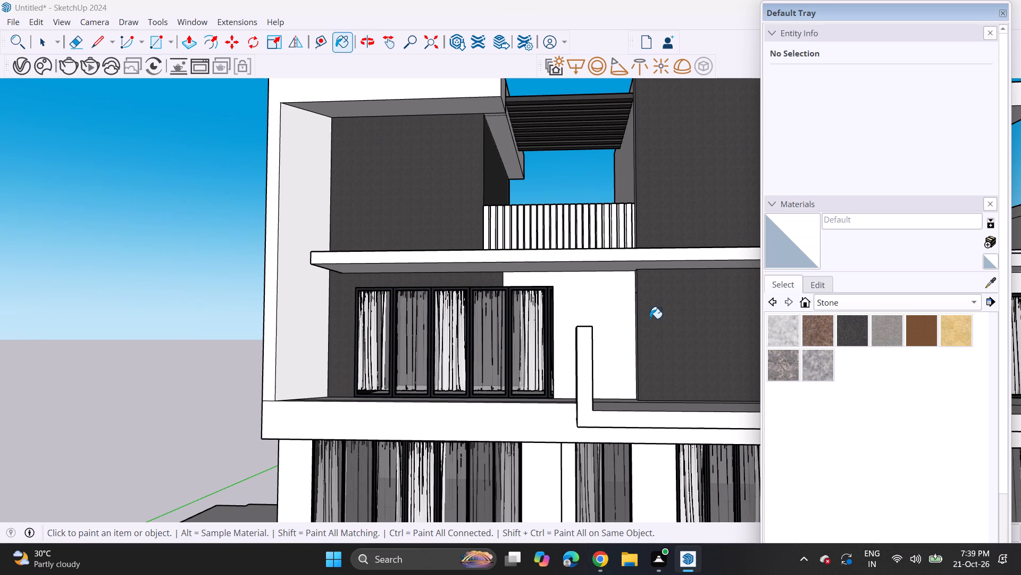
pyautogui.scroll(9, 517, 247)
pyautogui.scroll(4, 503, 346)
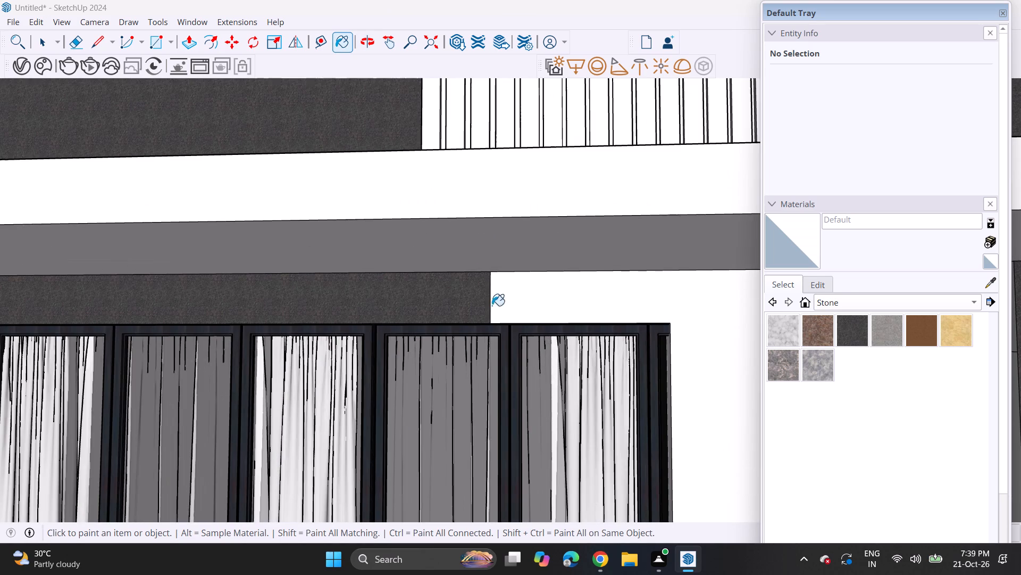
pyautogui.click(156, 38)
pyautogui.scroll(3, 565, 203)
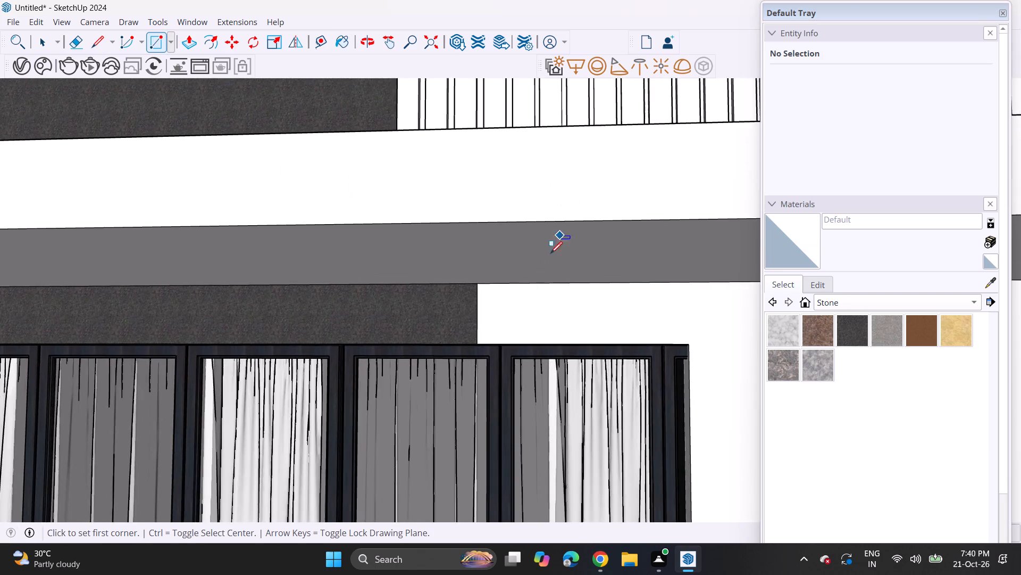
pyautogui.scroll(10, 521, 316)
pyautogui.moveTo(461, 327); pyautogui.dragTo(460, 369, button='middle')
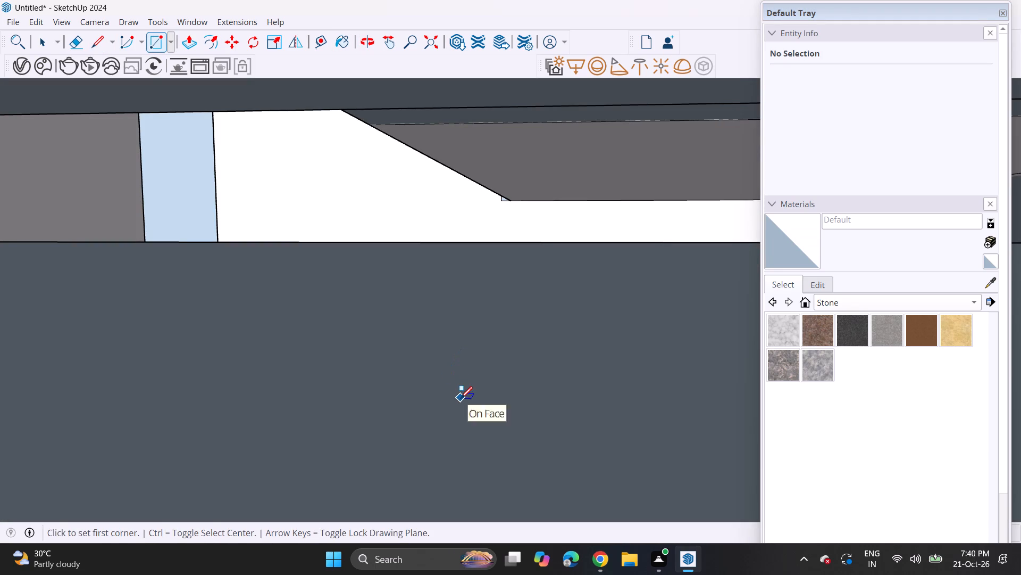
pyautogui.moveTo(463, 388); pyautogui.dragTo(456, 116, button='middle')
pyautogui.keyDown('shift'); pyautogui.moveTo(526, 367); pyautogui.dragTo(497, 284, button='middle'); pyautogui.keyUp('shift')
pyautogui.moveTo(464, 278); pyautogui.dragTo(463, 312, button='middle')
pyautogui.moveTo(461, 301); pyautogui.dragTo(473, 63, button='middle')
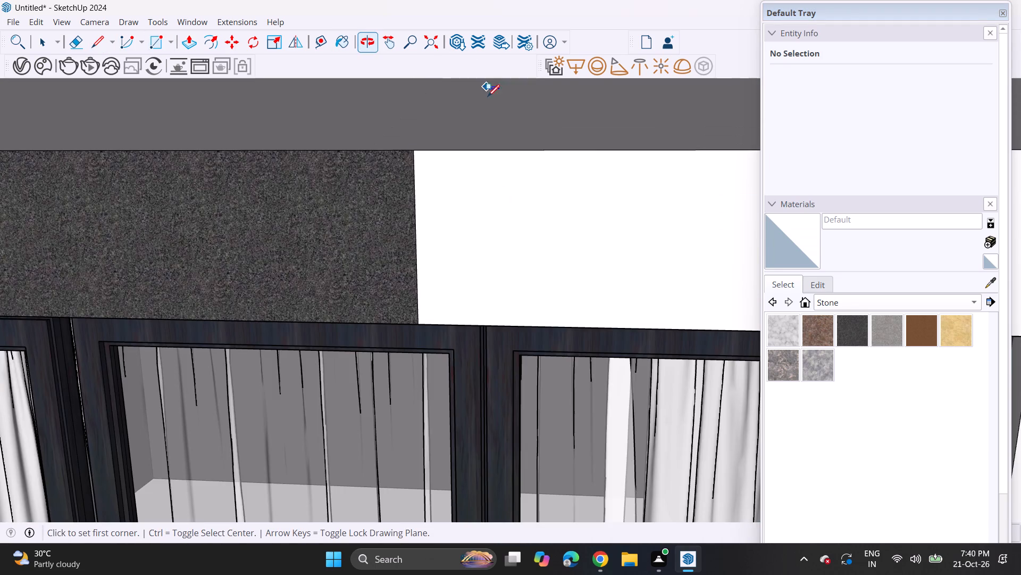
pyautogui.scroll(2, 426, 220)
pyautogui.click(413, 139)
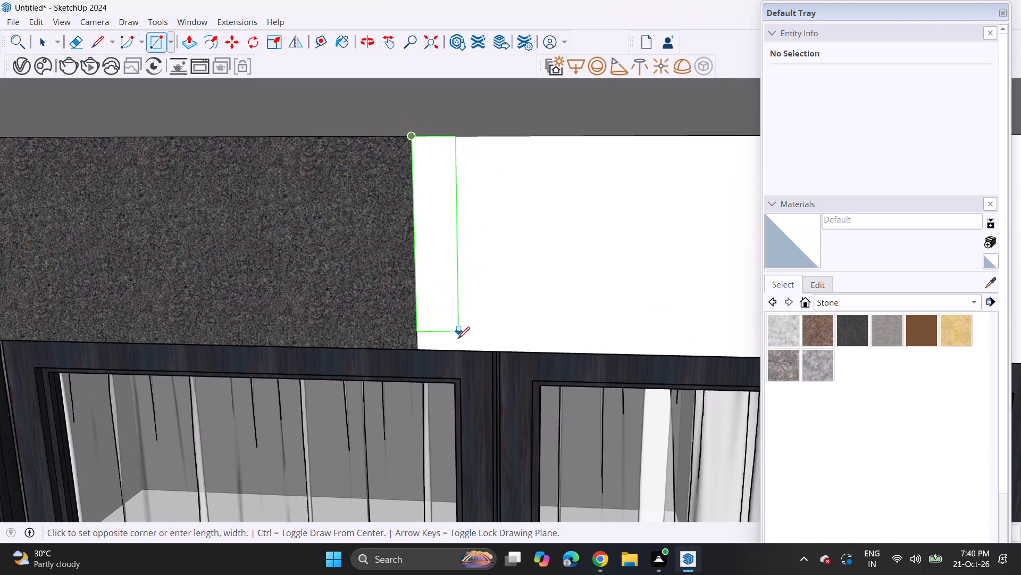
pyautogui.click(454, 351)
# Copy the narrow white strip sideways along the window's top edge, away from the granite, leaving a thin gap between the two strips.
pyautogui.press('space')
pyautogui.doubleClick(427, 295)
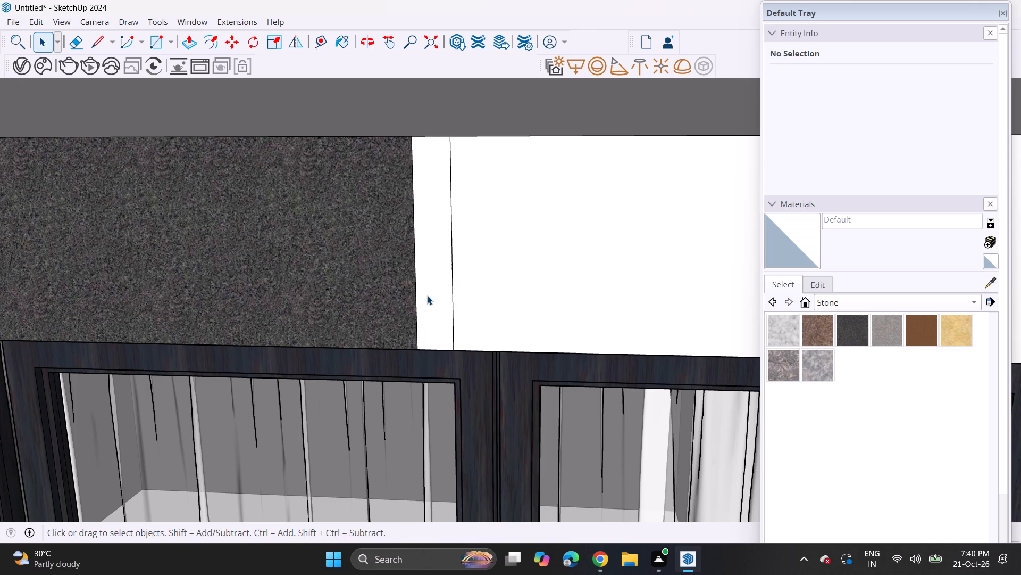
pyautogui.press('m')
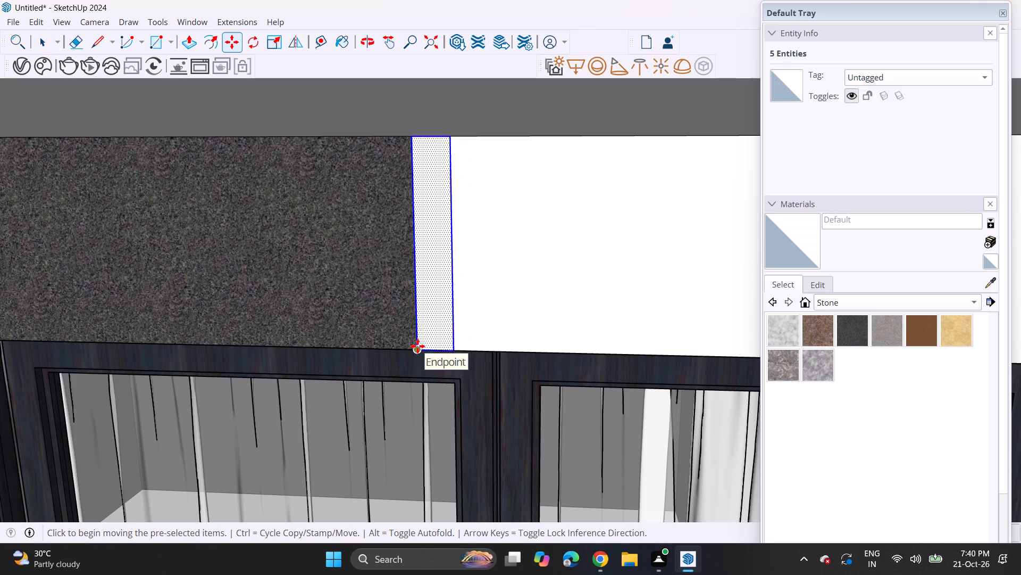
pyautogui.click(417, 346)
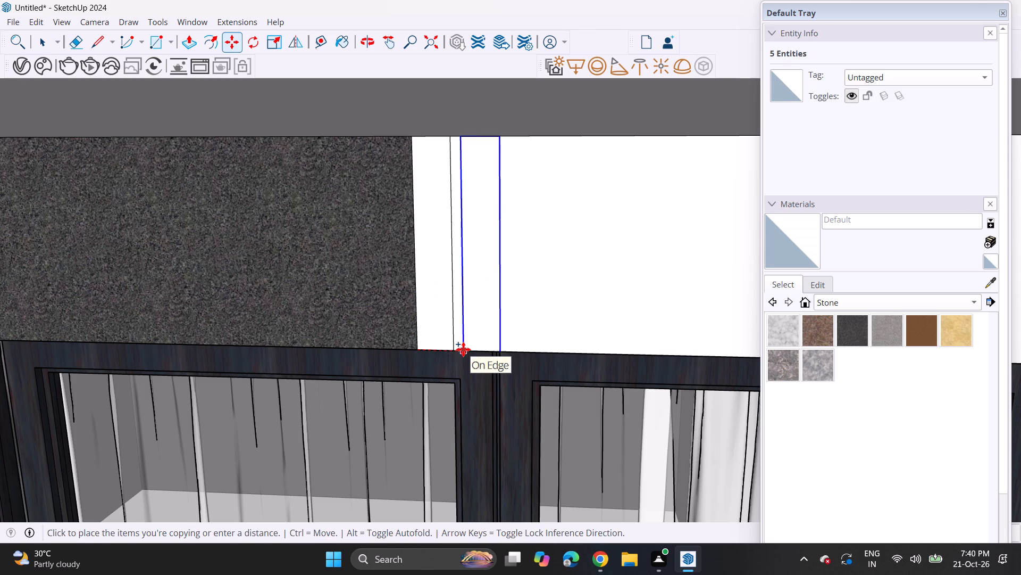
pyautogui.click(463, 349)
# Draw a narrow vertical rectangle on the granite wall above the window, spanning from the slab's underside to the window frame.
pyautogui.scroll(-14, 453, 308)
pyautogui.moveTo(456, 314); pyautogui.dragTo(456, 302, button='middle')
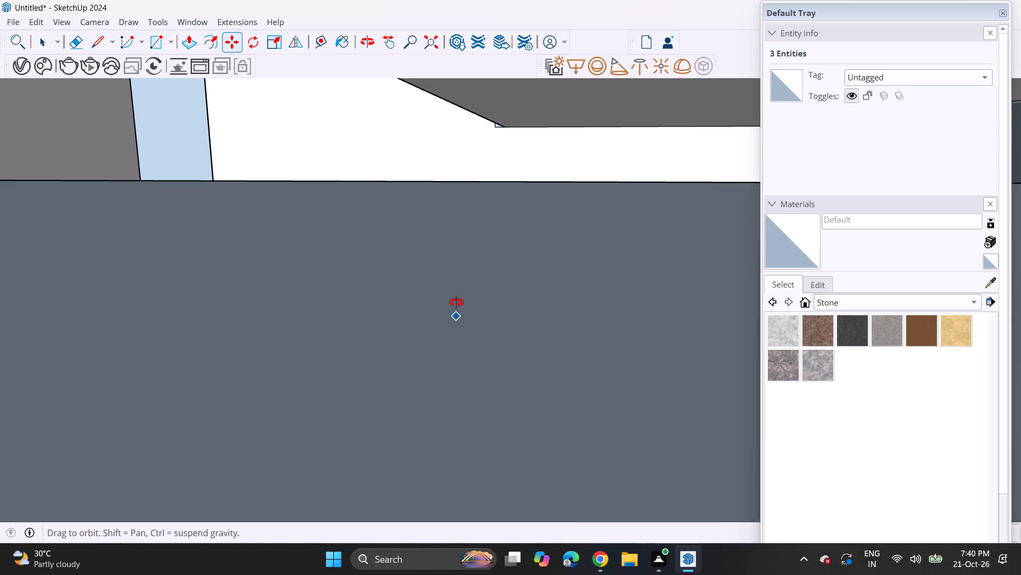
pyautogui.moveTo(456, 302); pyautogui.dragTo(463, 223, button='middle')
pyautogui.scroll(1, 463, 225)
pyautogui.scroll(-20, 458, 230)
pyautogui.scroll(-8, 458, 230)
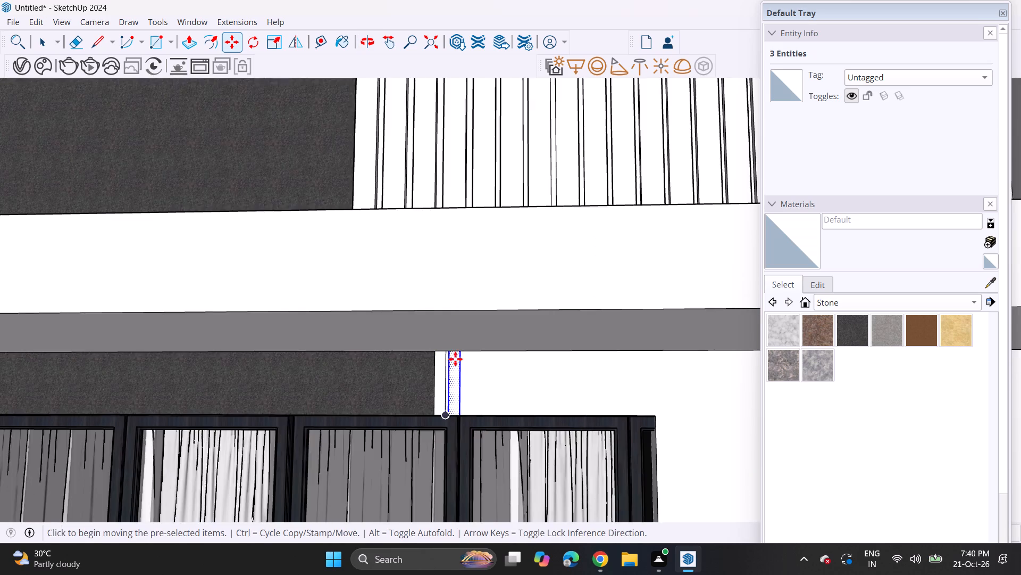
pyautogui.scroll(-4, 455, 359)
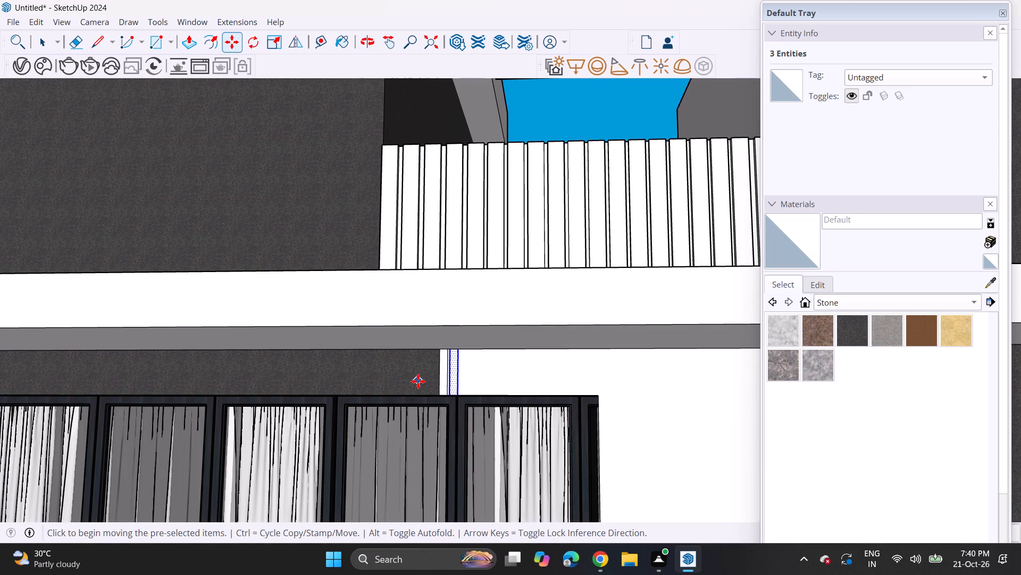
pyautogui.scroll(-5, 417, 385)
pyautogui.scroll(2, 395, 385)
pyautogui.moveTo(395, 385); pyautogui.dragTo(395, 379, button='middle')
pyautogui.scroll(12, 395, 385)
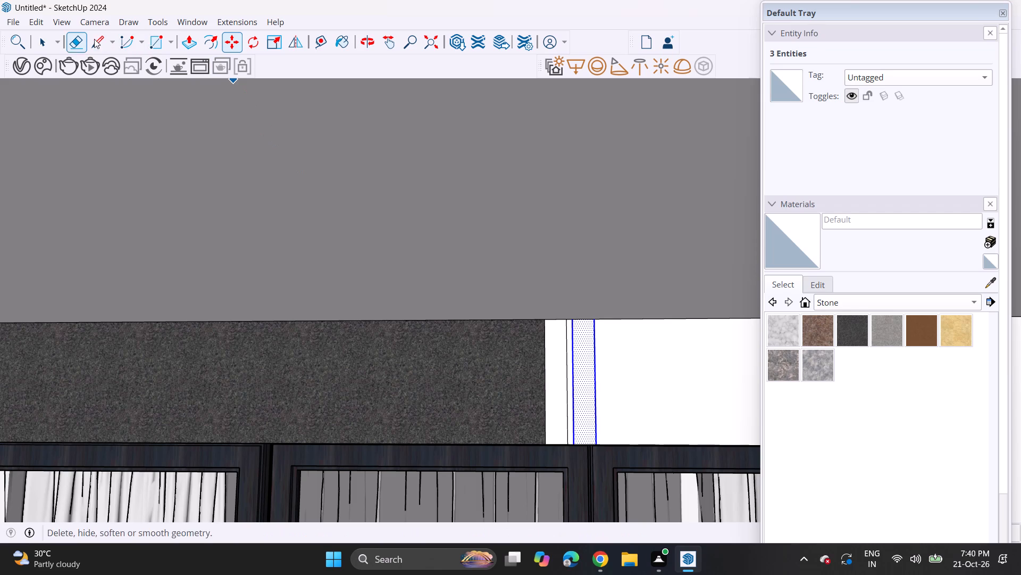
pyautogui.click(158, 44)
pyautogui.scroll(-10, 392, 298)
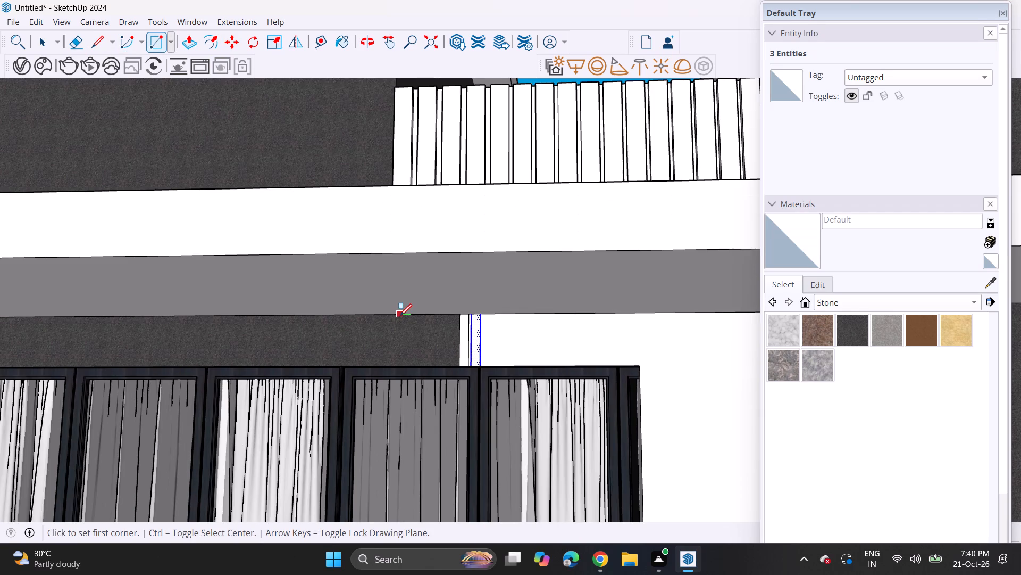
pyautogui.click(393, 313)
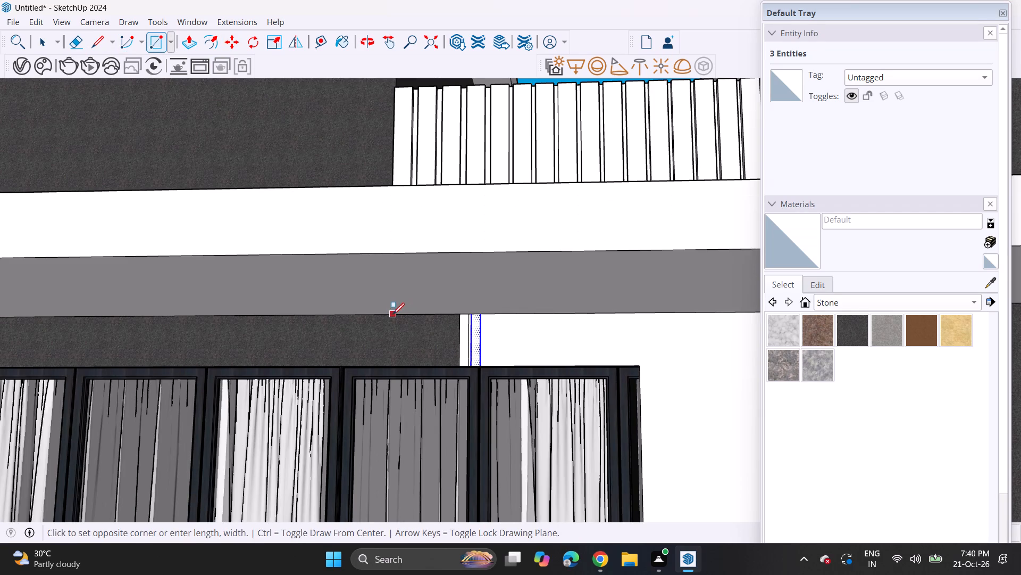
pyautogui.scroll(12, 416, 346)
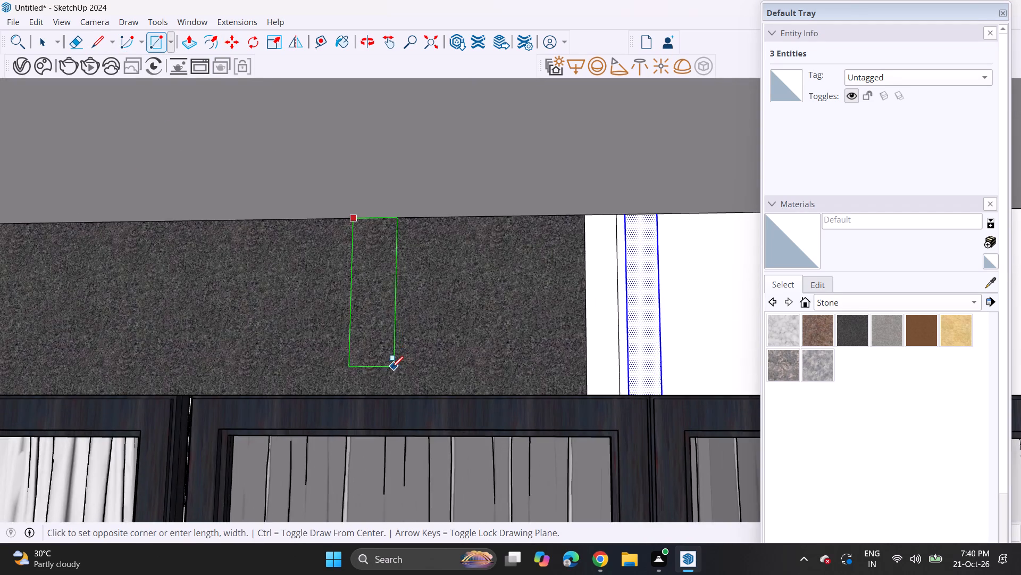
pyautogui.scroll(4, 391, 368)
pyautogui.click(375, 408)
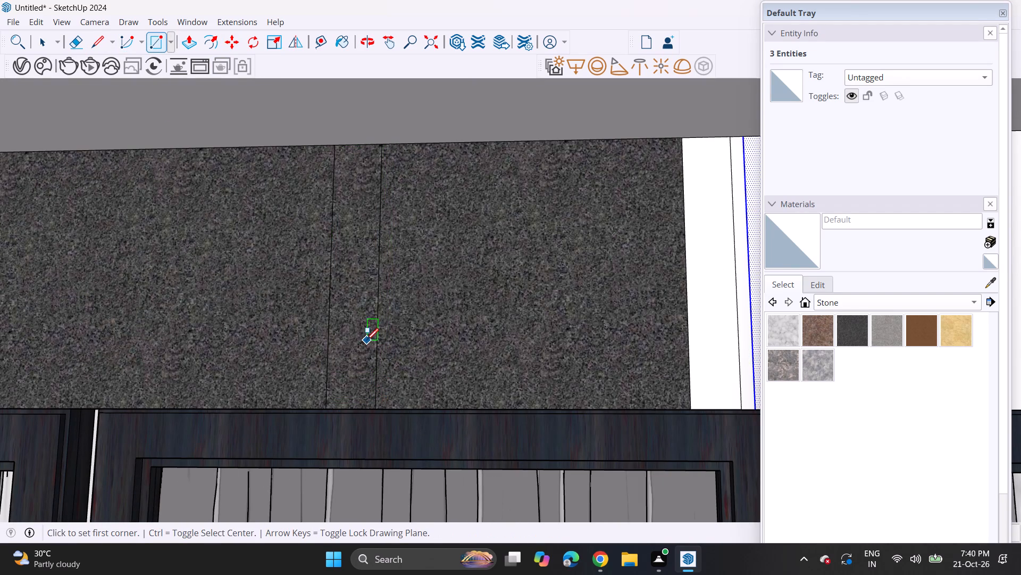
# Copy the granite strip five times toward the white section, leaving a thin gap between strips, until the granite edge is reached.
pyautogui.press('space')
pyautogui.doubleClick(358, 345)
pyautogui.press('m')
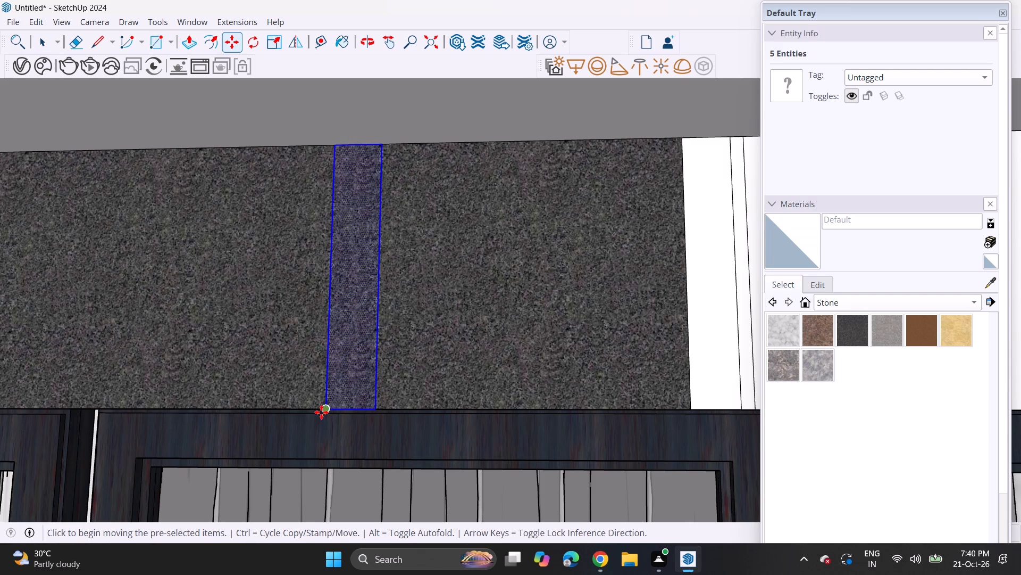
pyautogui.click(325, 407)
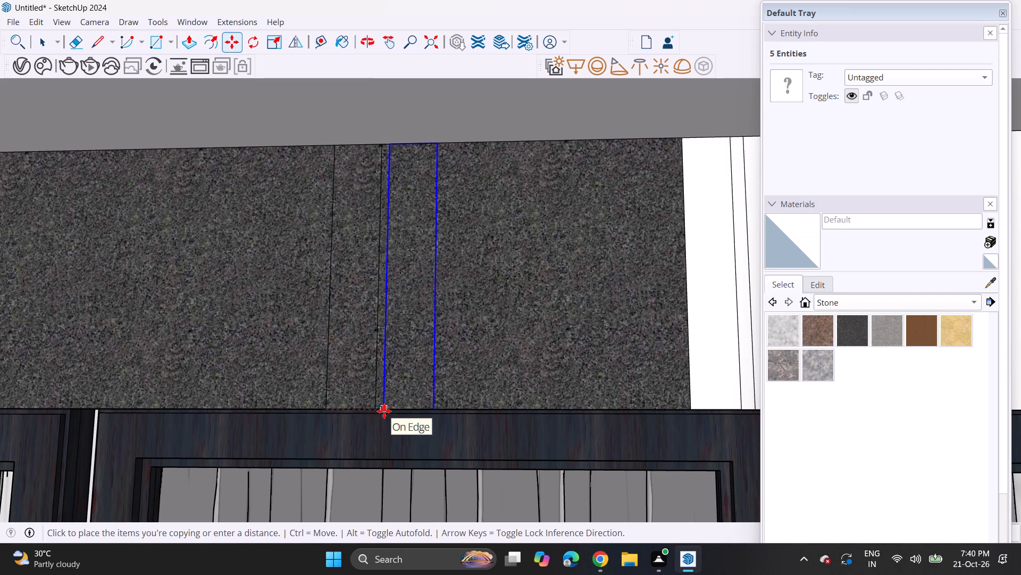
pyautogui.click(387, 409)
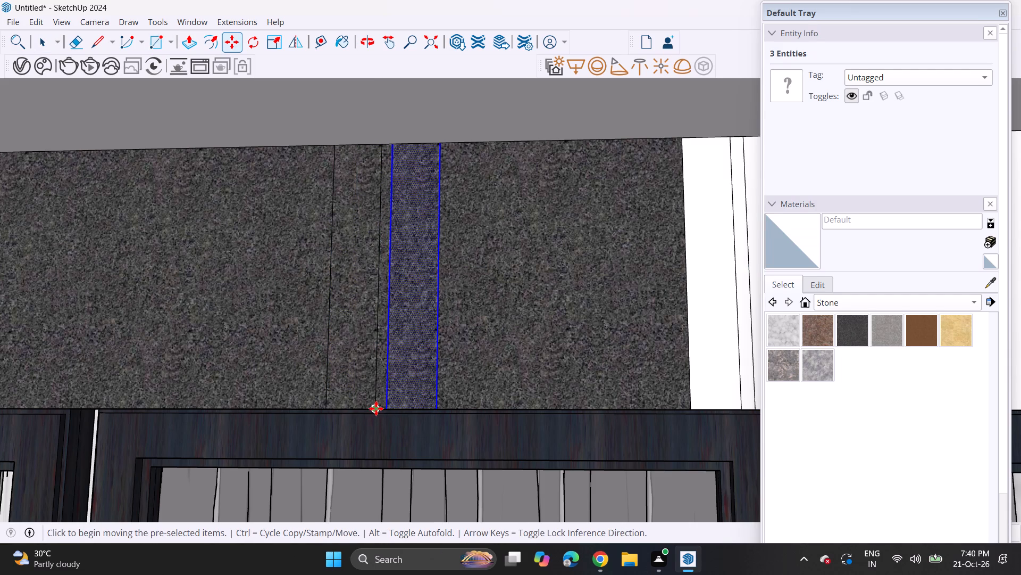
pyautogui.keyDown('ctrl'); pyautogui.click(375, 408); pyautogui.keyUp('ctrl')
pyautogui.click(439, 408)
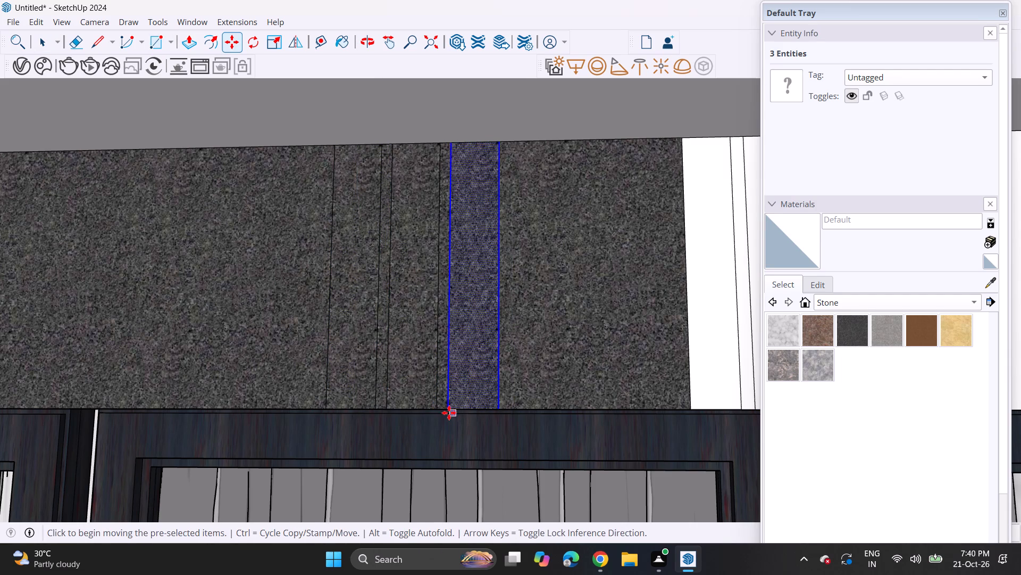
pyautogui.click(440, 410)
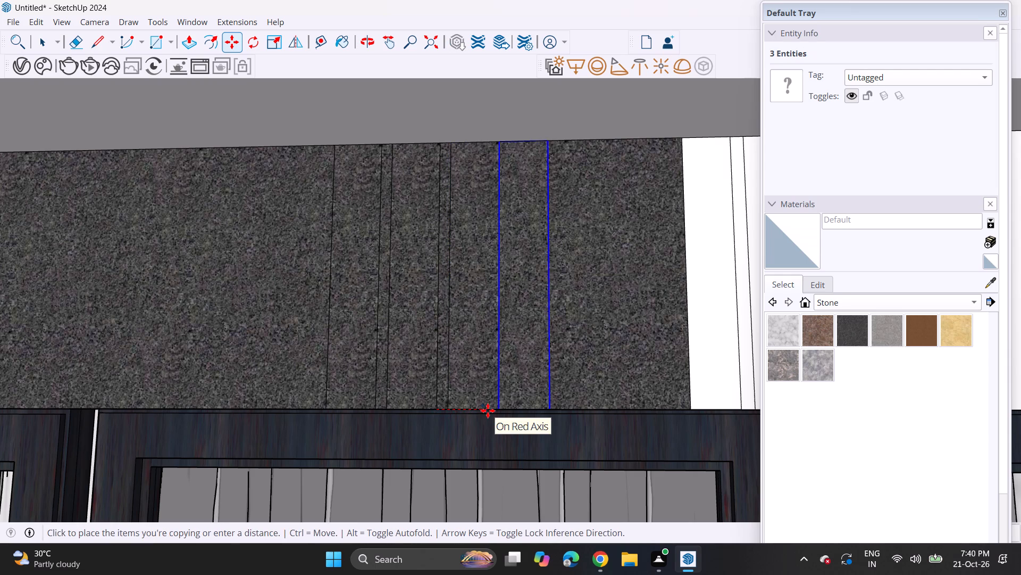
pyautogui.click(499, 412)
pyautogui.click(499, 410)
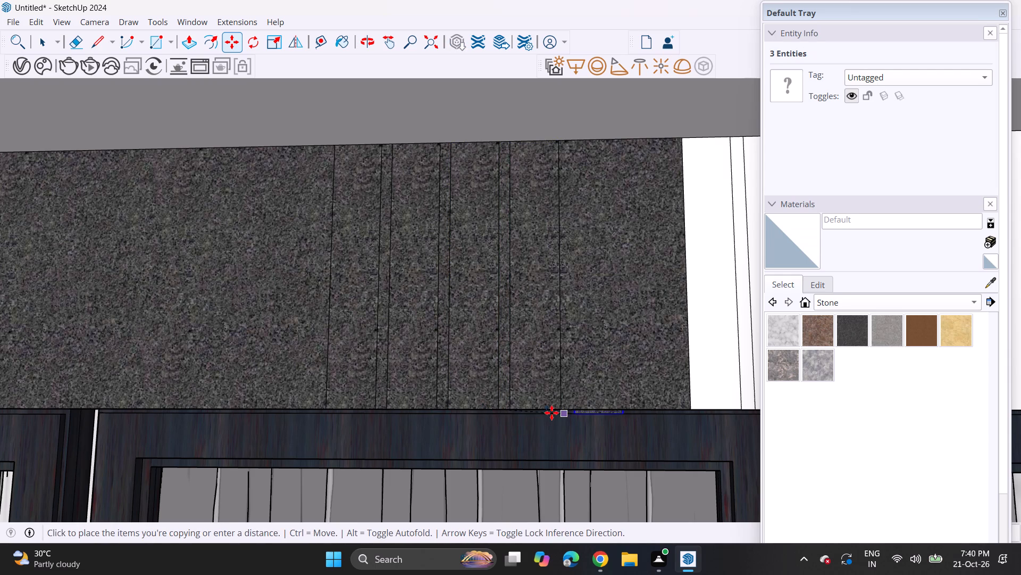
pyautogui.click(559, 413)
pyautogui.click(559, 415)
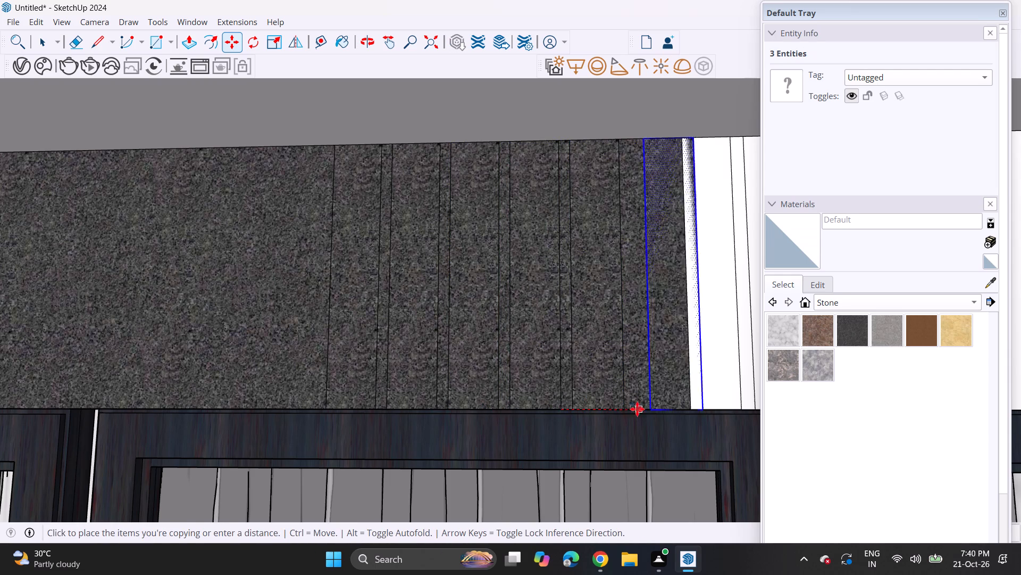
pyautogui.click(626, 411)
# Copy the second white strip three times along the window's top edge, away from the granite, keeping the same thin gaps.
pyautogui.scroll(-3, 630, 410)
pyautogui.press('space')
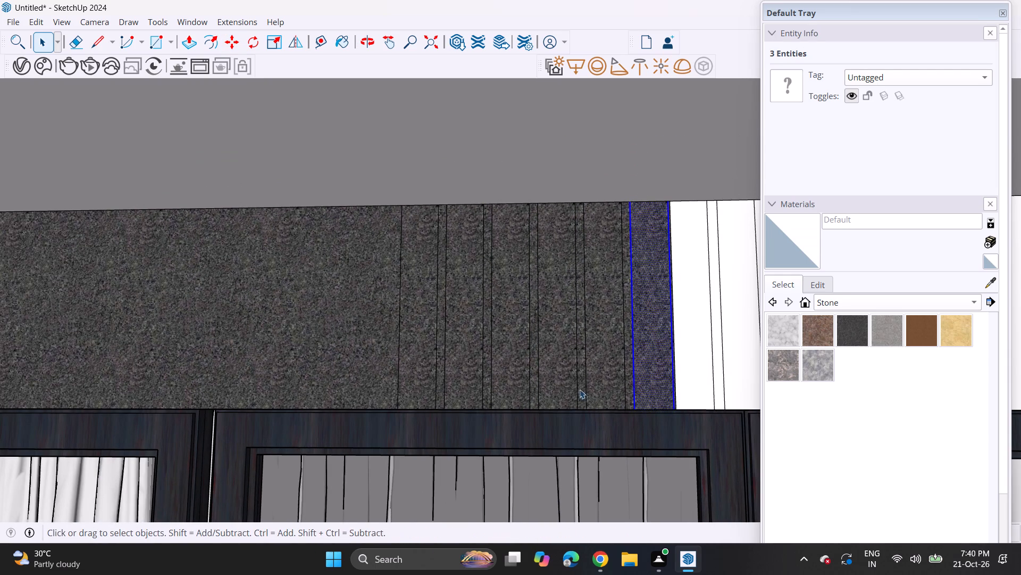
pyautogui.scroll(-3, 572, 373)
pyautogui.keyDown('shift'); pyautogui.moveTo(572, 370); pyautogui.dragTo(234, 316, button='middle'); pyautogui.keyUp('shift')
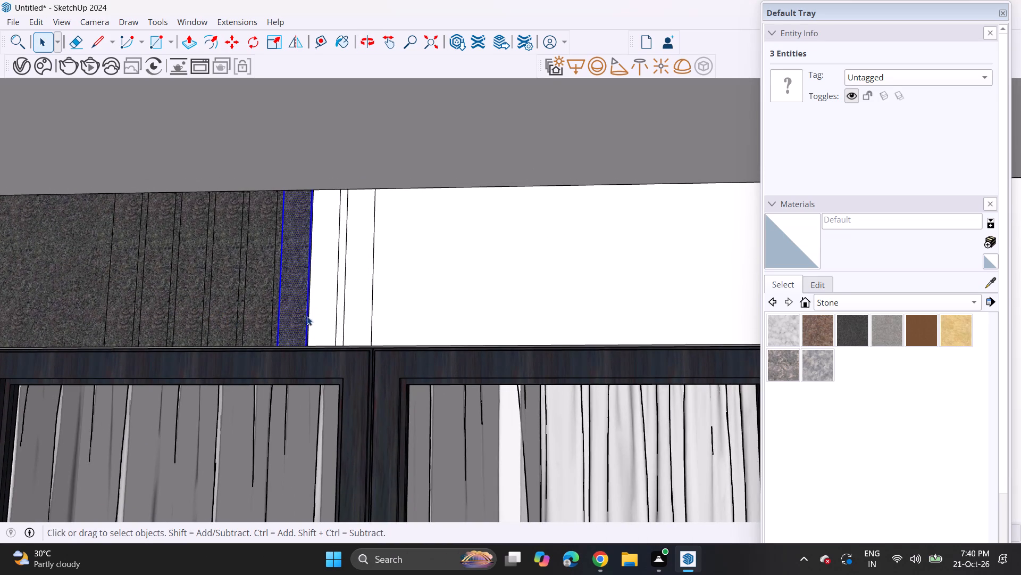
pyautogui.doubleClick(364, 327)
pyautogui.press('m')
pyautogui.scroll(3, 328, 348)
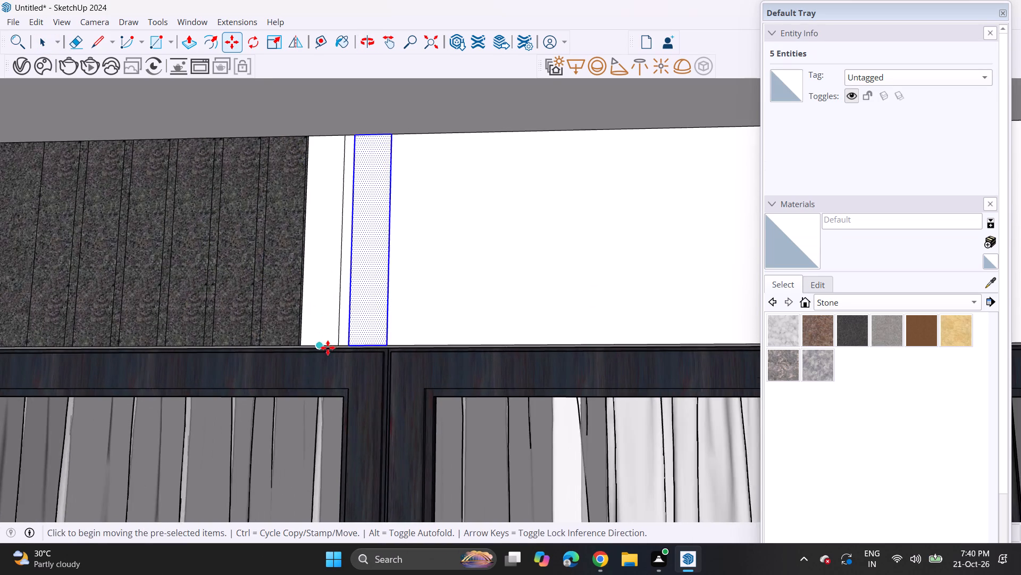
pyautogui.moveTo(333, 341); pyautogui.dragTo(333, 369, button='middle')
pyautogui.scroll(5, 344, 336)
pyautogui.click(335, 352)
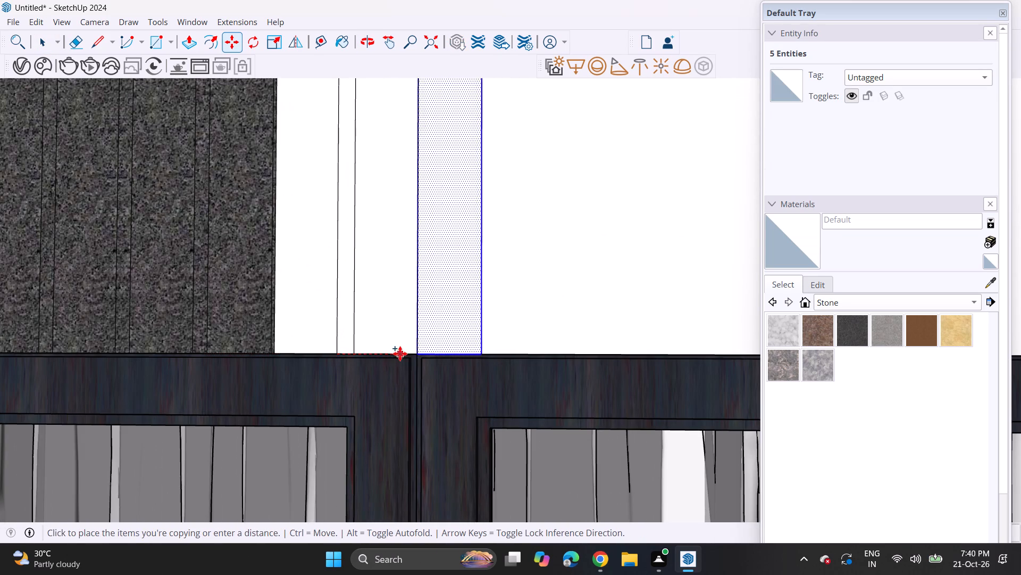
pyautogui.click(415, 352)
pyautogui.click(417, 354)
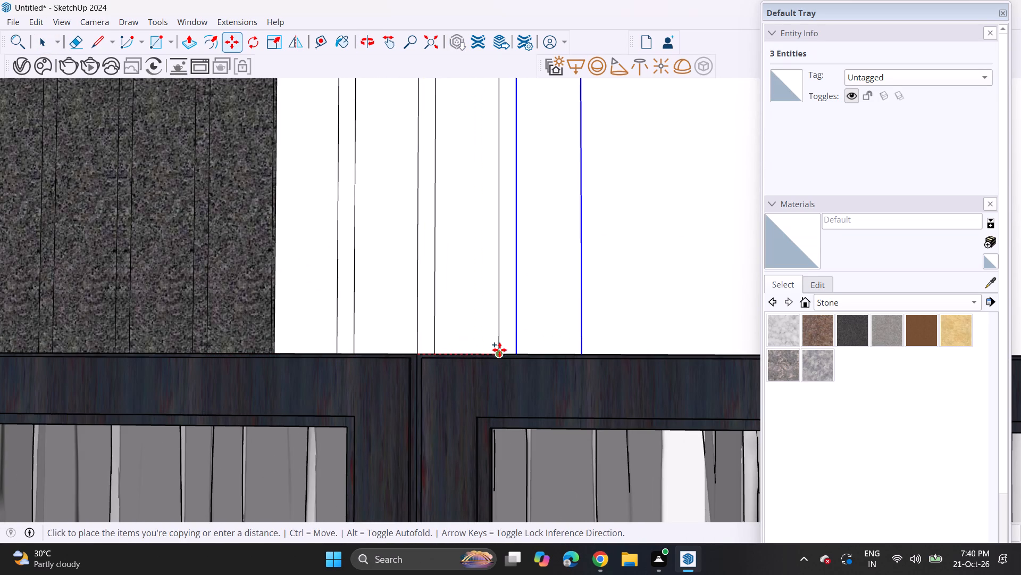
pyautogui.click(499, 350)
pyautogui.click(502, 352)
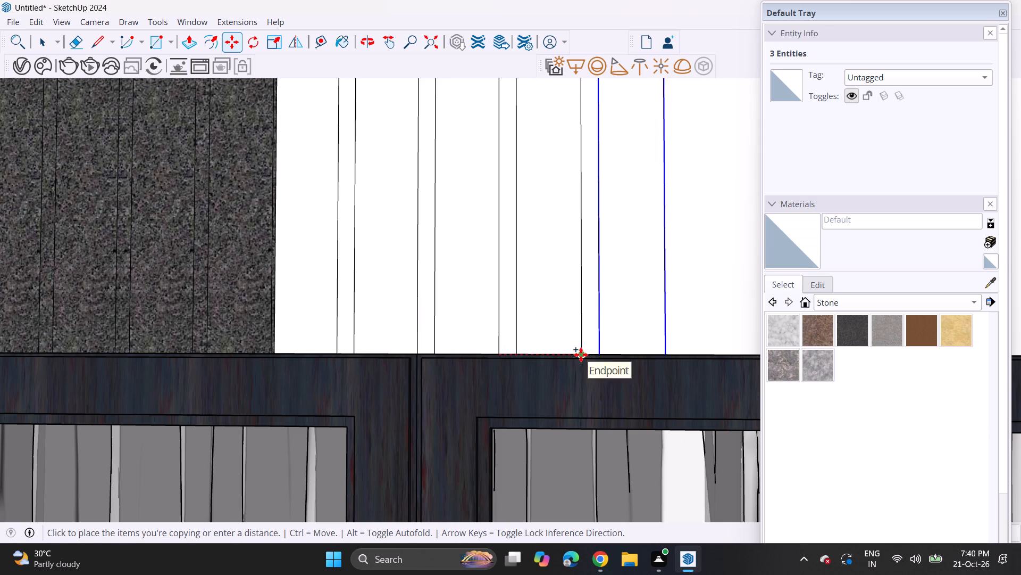
pyautogui.click(581, 355)
# Copy the last white strip three more times along the window's top edge, away from the granite, keeping the same thin gaps.
pyautogui.scroll(-4, 572, 351)
pyautogui.keyDown('shift'); pyautogui.moveTo(579, 339); pyautogui.dragTo(291, 276, button='middle'); pyautogui.keyUp('shift')
pyautogui.keyDown('shift'); pyautogui.scroll(1, 297, 277); pyautogui.keyUp('shift')
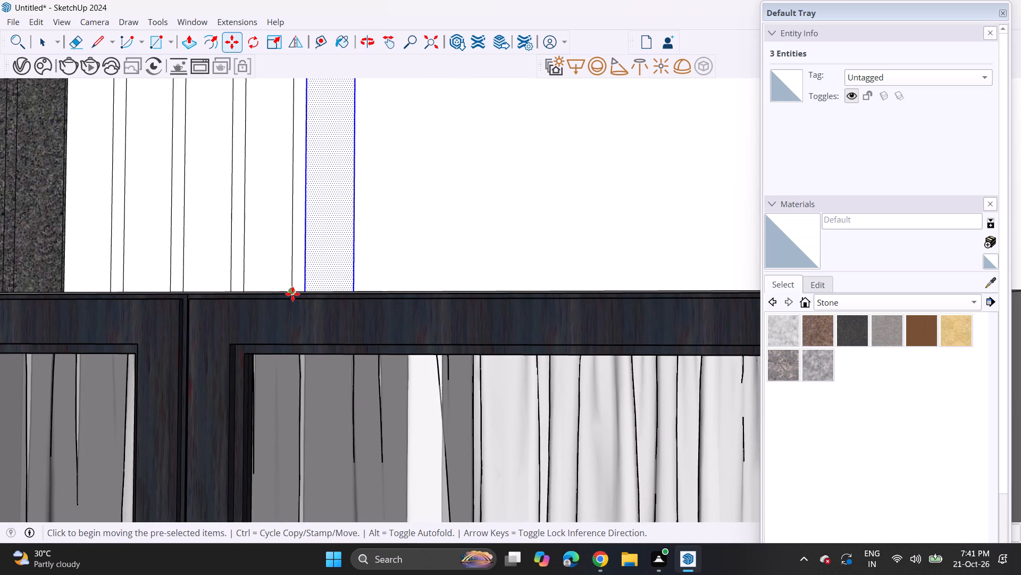
pyautogui.click(292, 294)
pyautogui.click(357, 289)
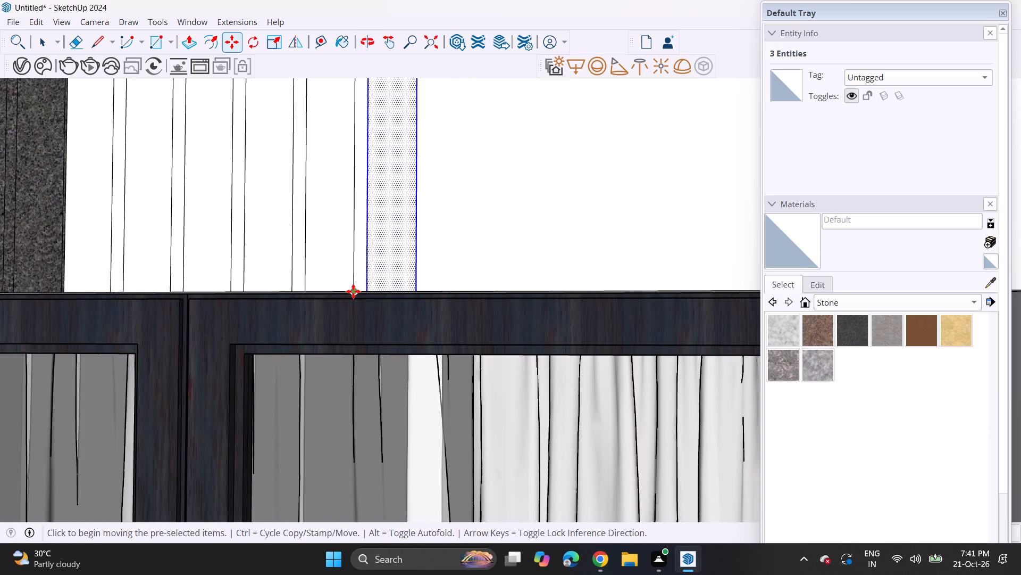
pyautogui.click(353, 291)
pyautogui.click(413, 288)
pyautogui.click(416, 292)
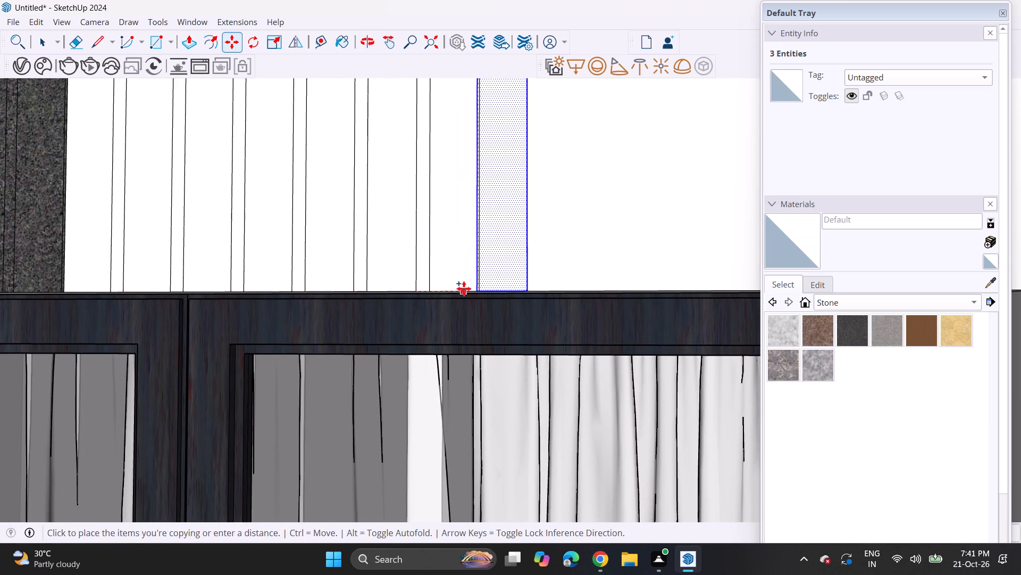
pyautogui.click(482, 291)
# Copy the last white strip along the window's top edge as an array of 5 copies with the same thin gaps.
pyautogui.click(477, 288)
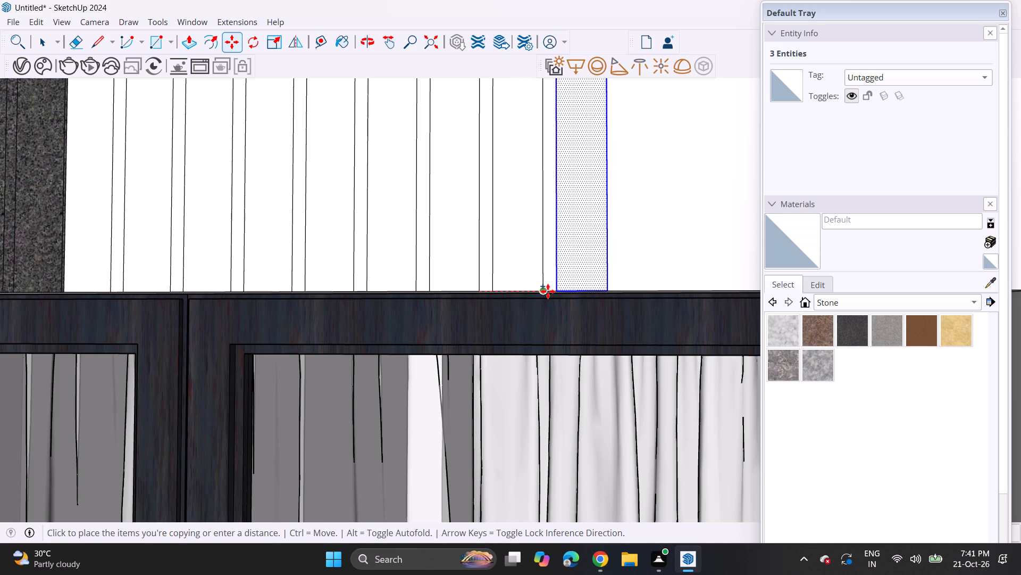
pyautogui.click(546, 291)
pyautogui.write('*5')
pyautogui.press('Return')
pyautogui.scroll(-5, 454, 307)
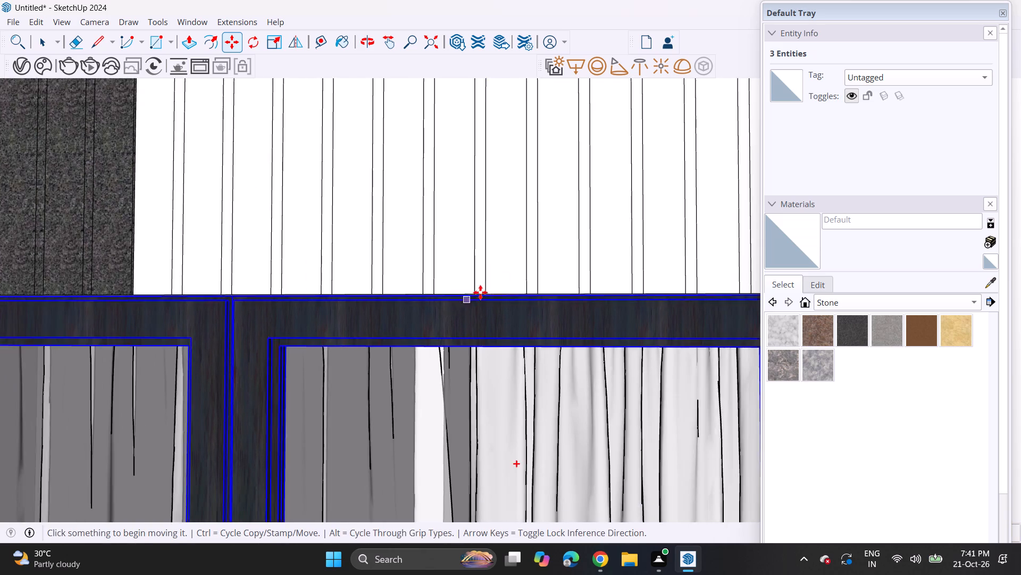
# Copy the outermost white strip three times along the window's top edge so the last copy starts at the window frame's outer corner.
pyautogui.scroll(-9, 481, 292)
pyautogui.moveTo(629, 278); pyautogui.dragTo(501, 251, button='middle')
pyautogui.moveTo(479, 243); pyautogui.dragTo(489, 266, button='middle')
pyautogui.scroll(4, 530, 204)
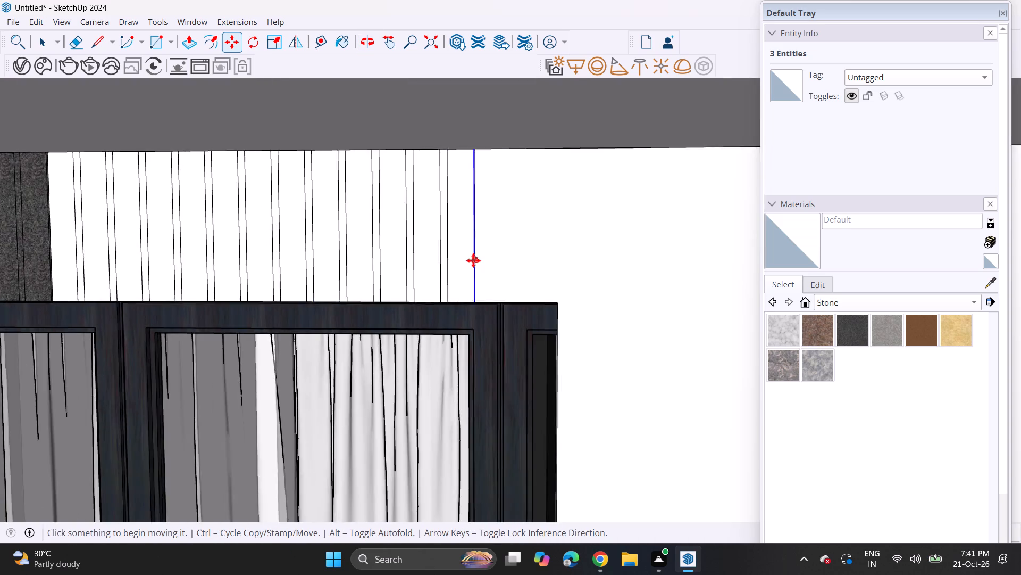
pyautogui.scroll(4, 472, 259)
pyautogui.press('space')
pyautogui.doubleClick(457, 273)
pyautogui.moveTo(453, 310); pyautogui.dragTo(453, 352, button='middle')
pyautogui.scroll(5, 455, 341)
pyautogui.press('m')
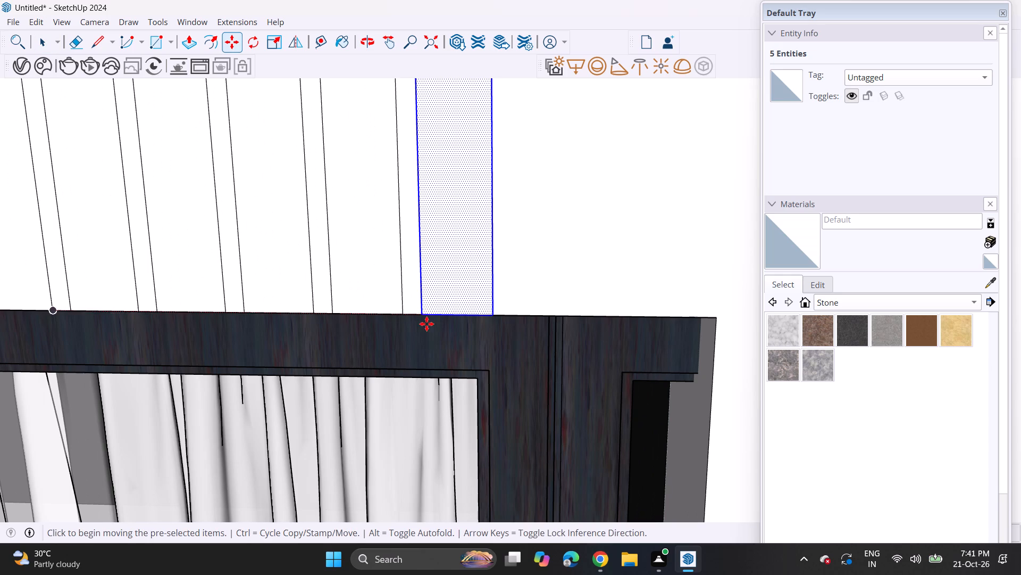
pyautogui.click(423, 313)
pyautogui.click(518, 310)
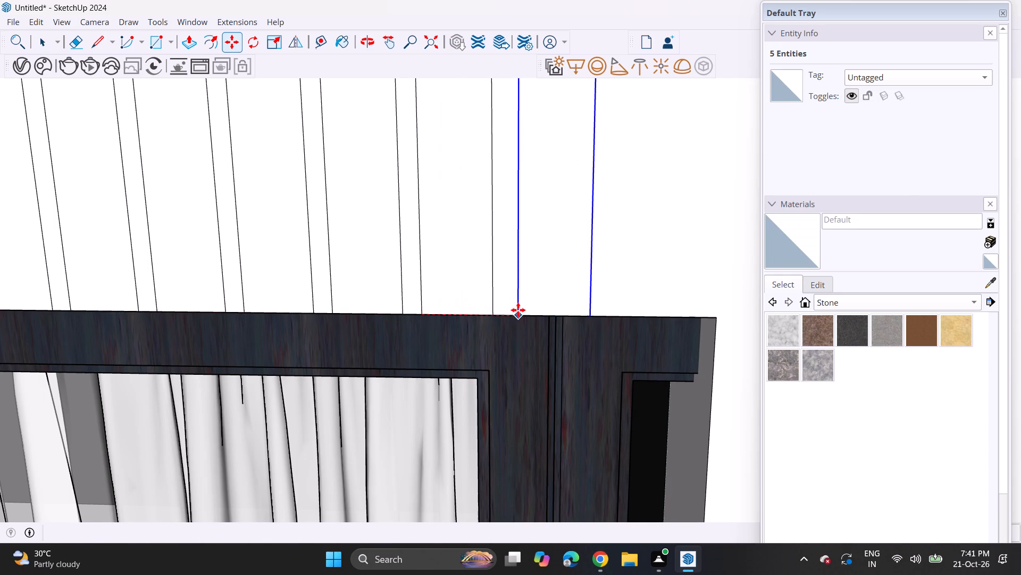
pyautogui.click(521, 317)
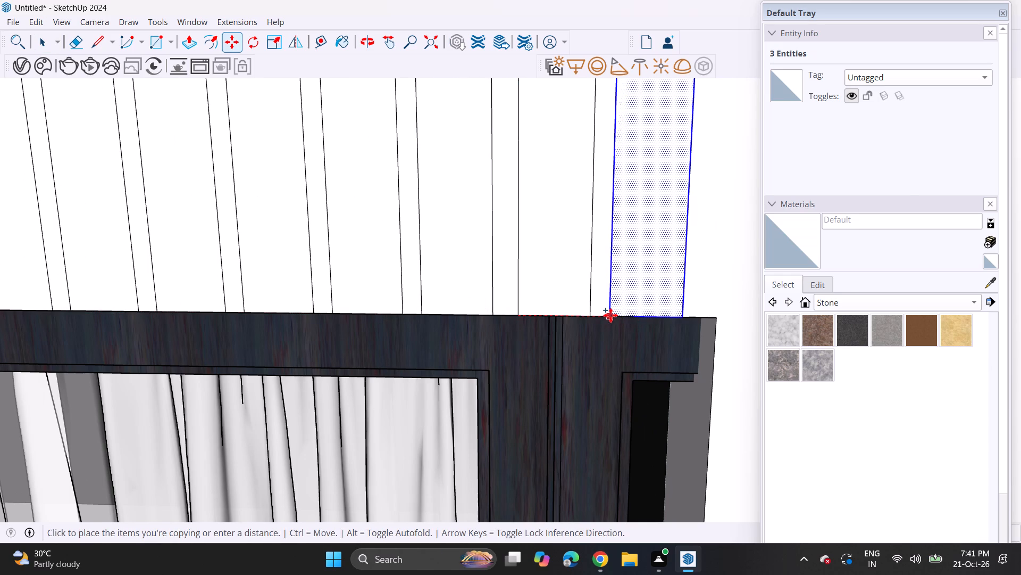
pyautogui.click(610, 315)
pyautogui.click(612, 318)
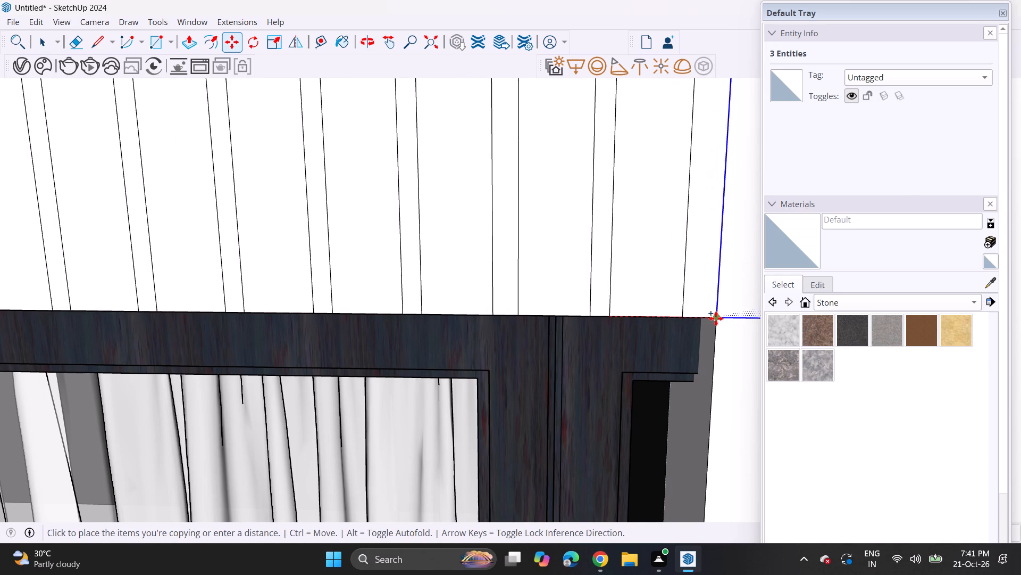
pyautogui.click(716, 318)
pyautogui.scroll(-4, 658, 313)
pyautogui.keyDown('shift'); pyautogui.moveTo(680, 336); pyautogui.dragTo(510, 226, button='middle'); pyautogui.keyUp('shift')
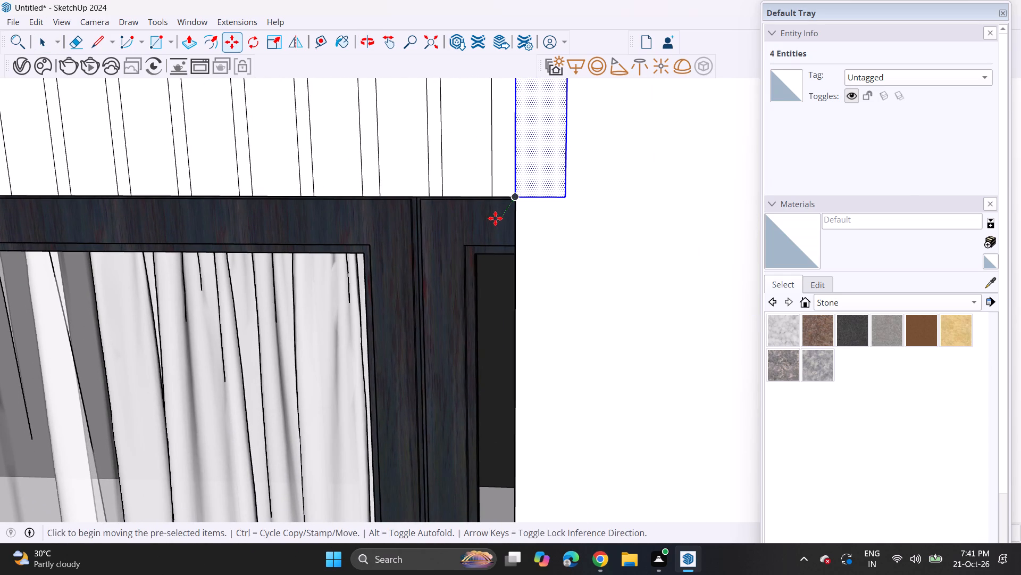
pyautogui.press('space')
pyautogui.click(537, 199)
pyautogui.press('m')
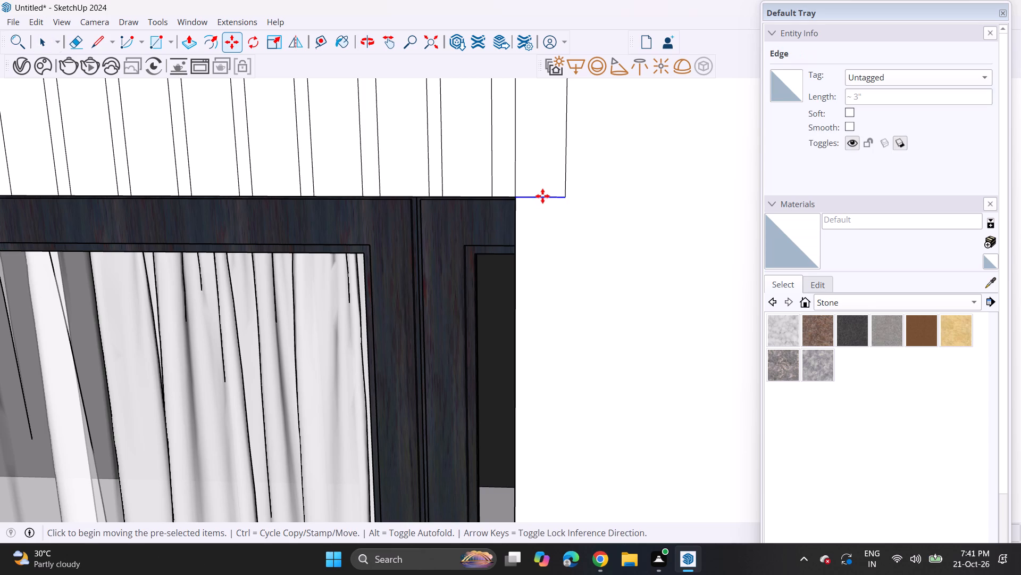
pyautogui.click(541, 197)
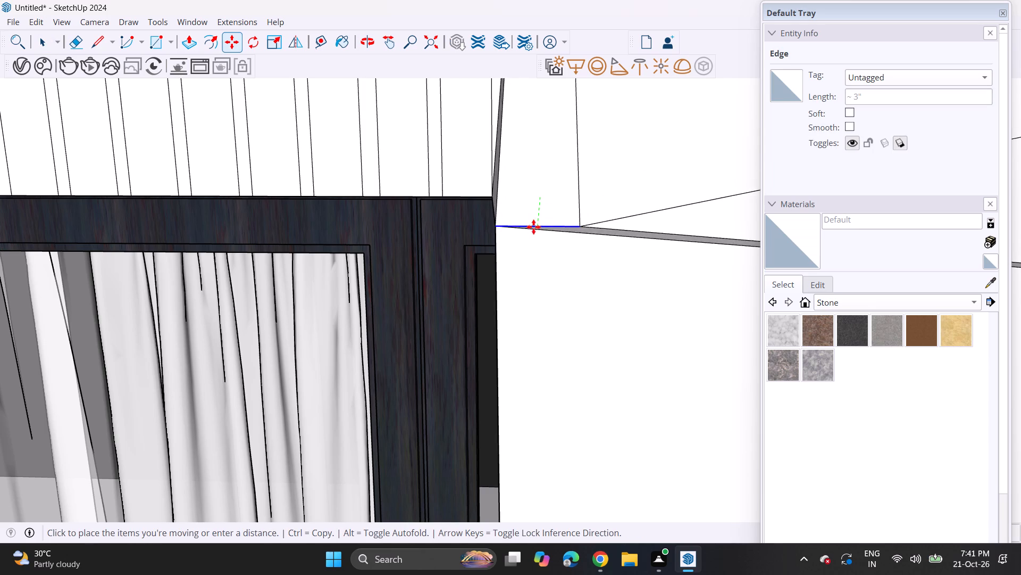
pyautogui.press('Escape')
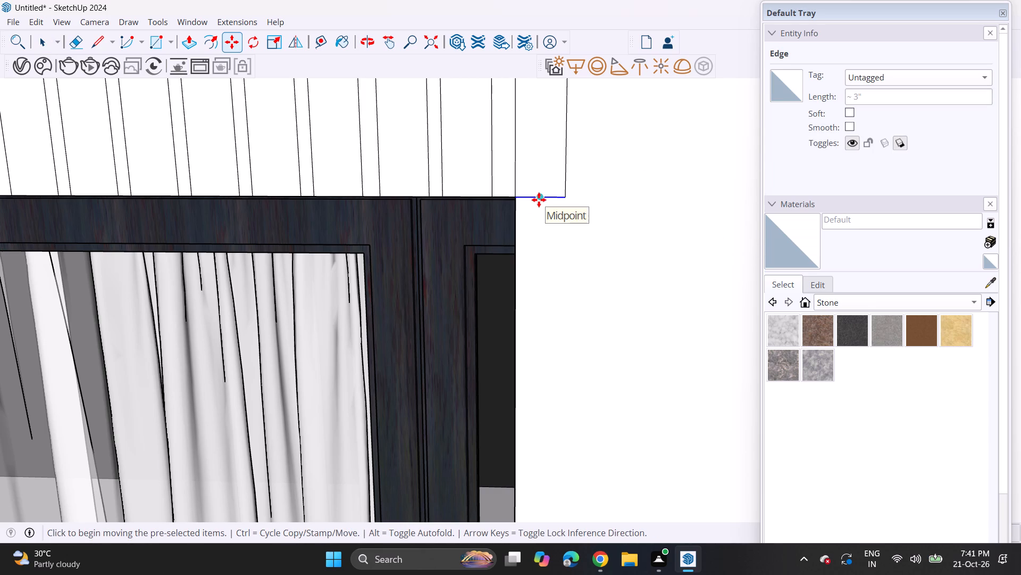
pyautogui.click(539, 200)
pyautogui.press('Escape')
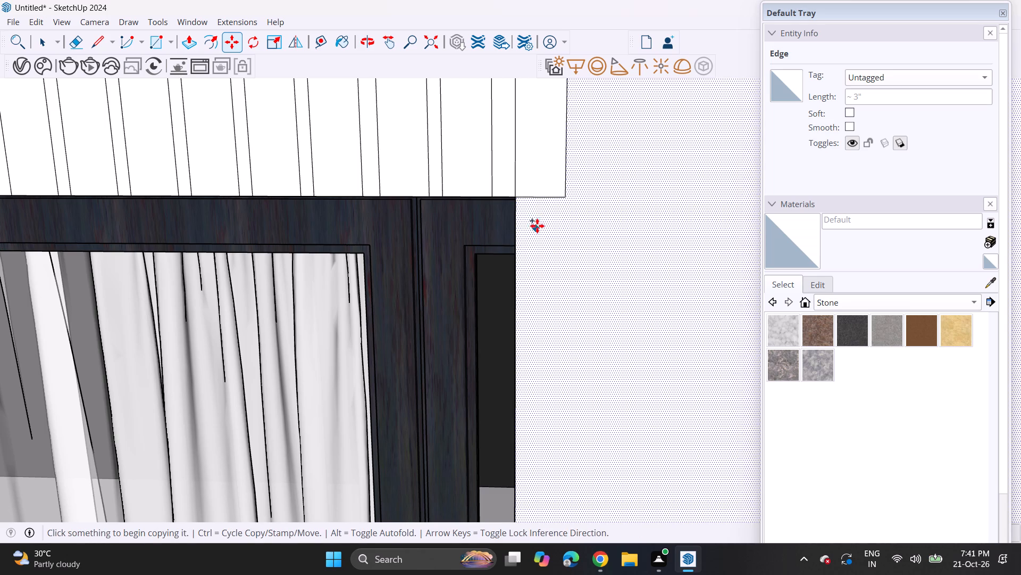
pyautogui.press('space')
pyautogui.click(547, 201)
# Draw a tall narrow rectangle on the white wall beside the window, from the slab's underside to the floor, matching the last strip's width.
pyautogui.scroll(-10, 529, 184)
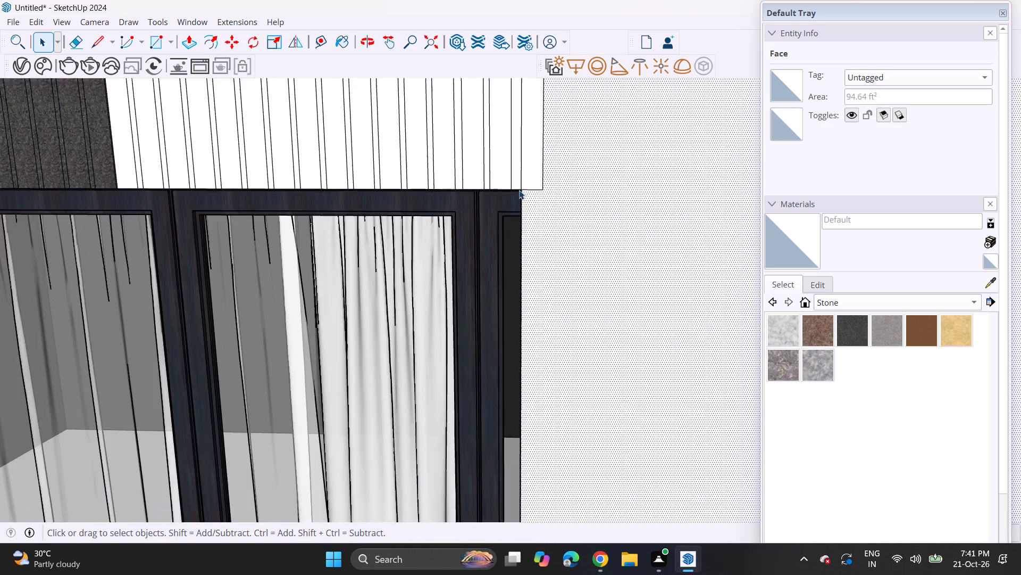
pyautogui.scroll(-7, 519, 190)
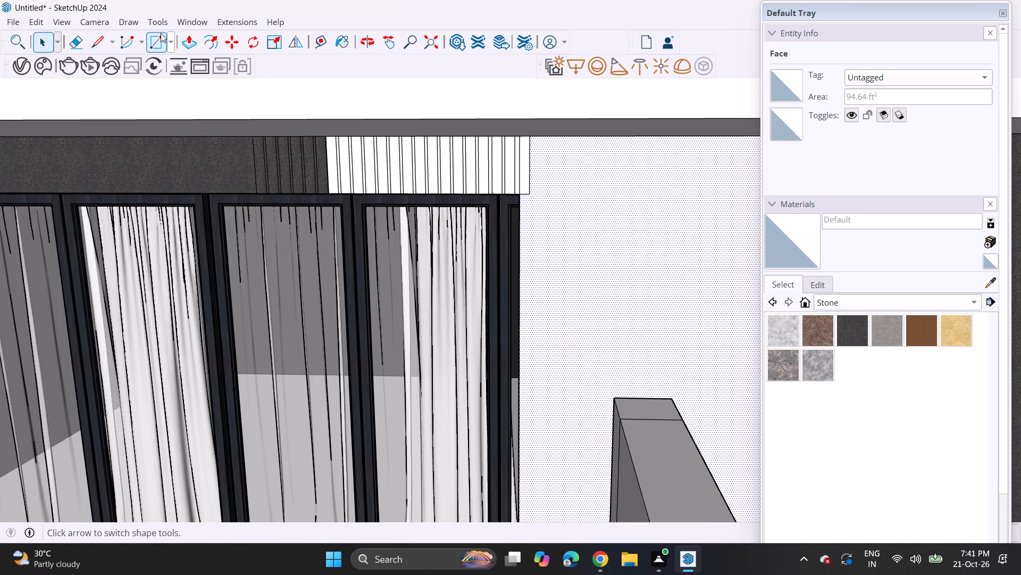
pyautogui.click(161, 33)
pyautogui.click(520, 139)
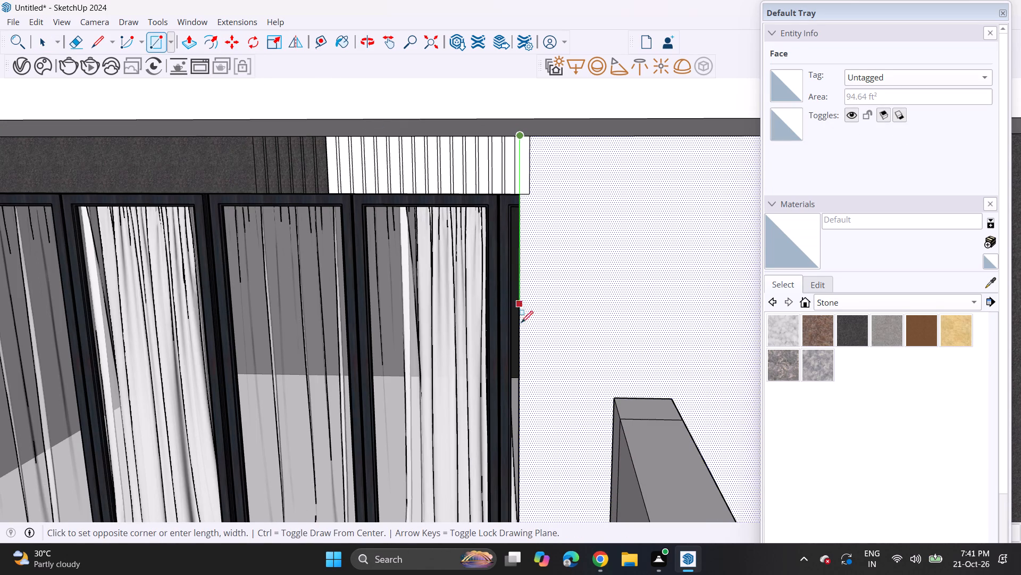
pyautogui.scroll(-3, 538, 414)
pyautogui.keyDown('shift'); pyautogui.scroll(1, 535, 394); pyautogui.keyUp('shift')
pyautogui.keyDown('shift'); pyautogui.moveTo(535, 391); pyautogui.dragTo(510, 270, button='middle'); pyautogui.keyUp('shift')
pyautogui.scroll(3, 512, 382)
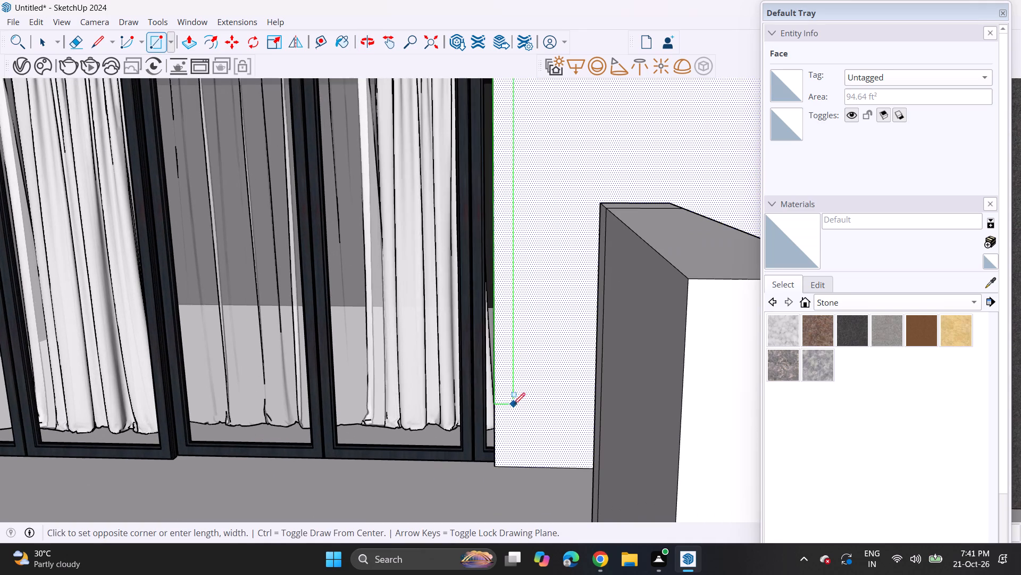
pyautogui.click(511, 468)
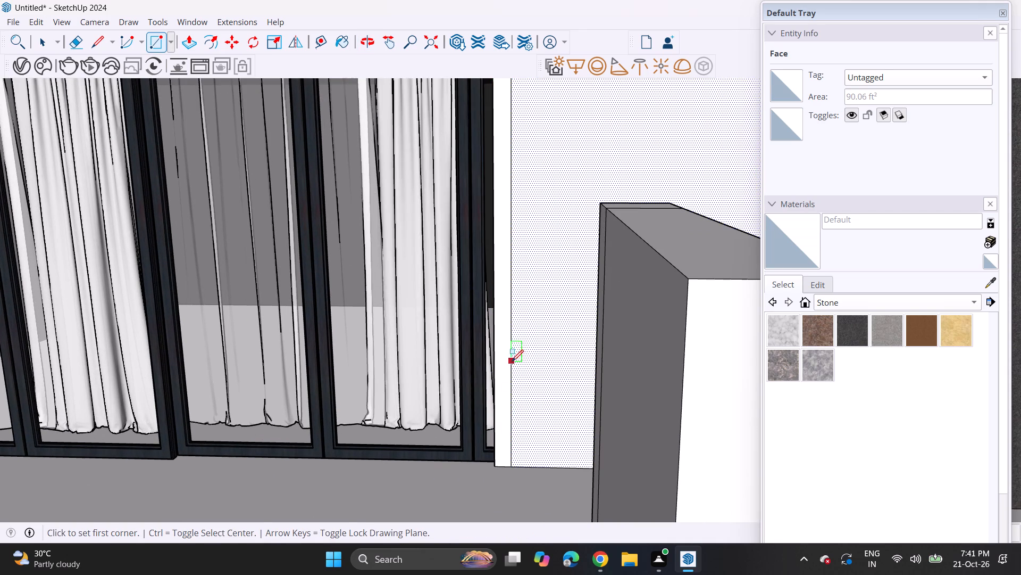
# Copy the full-height strip three times along the wall's base, away from the window, leaving a thin gap between strips.
pyautogui.press('space')
pyautogui.click(498, 381)
pyautogui.click(498, 381)
pyautogui.scroll(7, 515, 449)
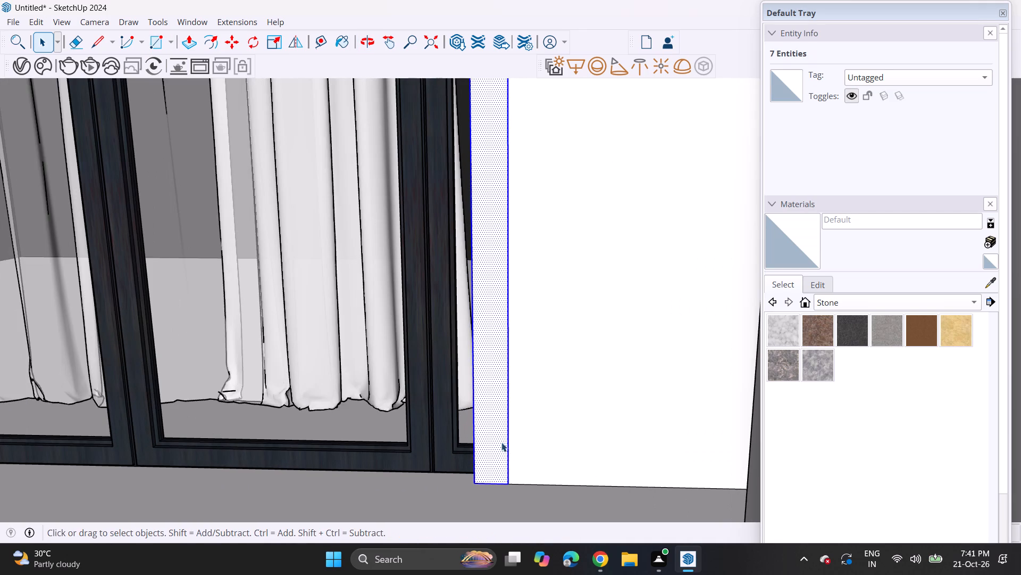
pyautogui.press('m')
pyautogui.click(474, 482)
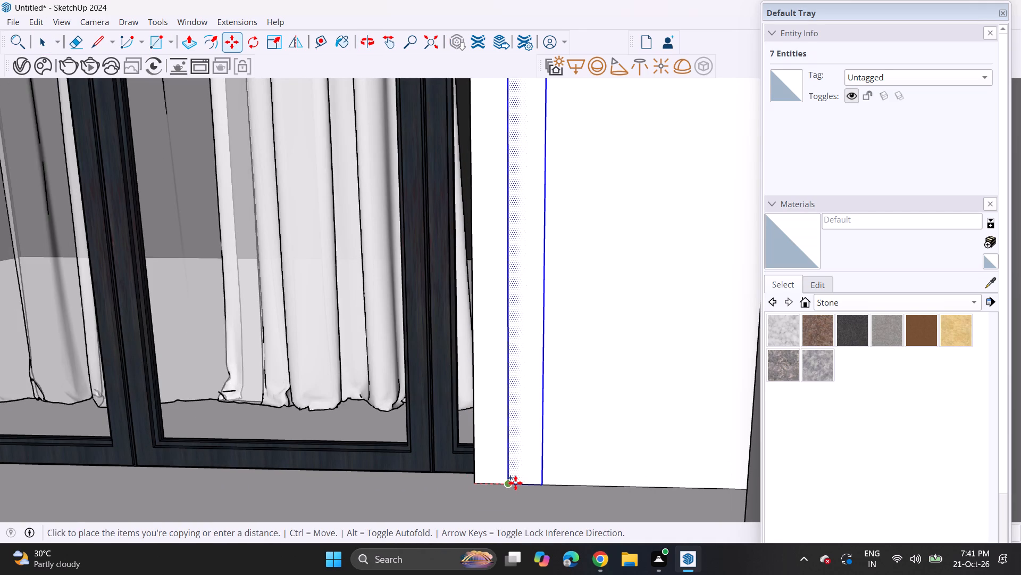
pyautogui.scroll(5, 517, 484)
pyautogui.click(517, 484)
pyautogui.click(504, 482)
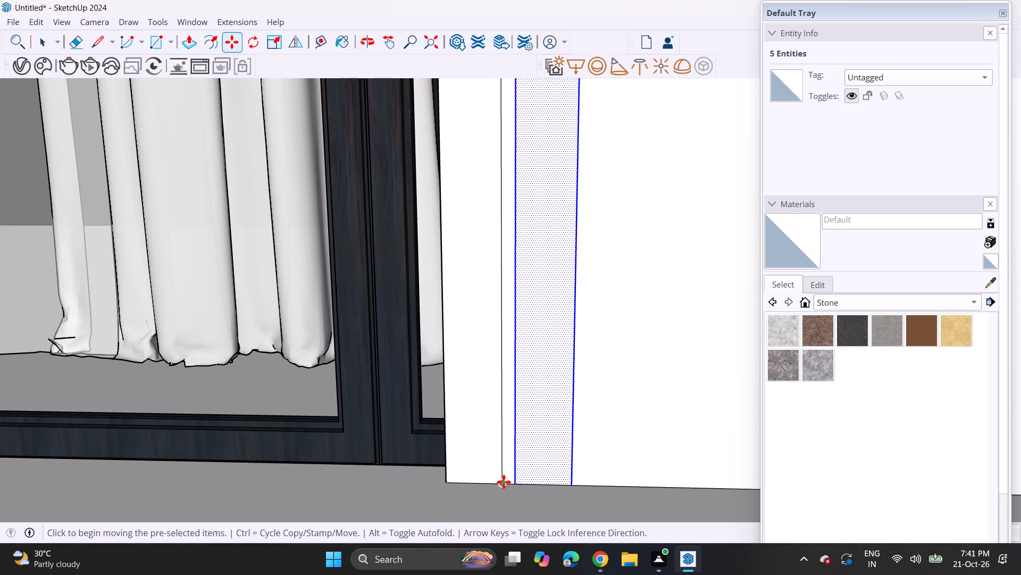
pyautogui.click(573, 489)
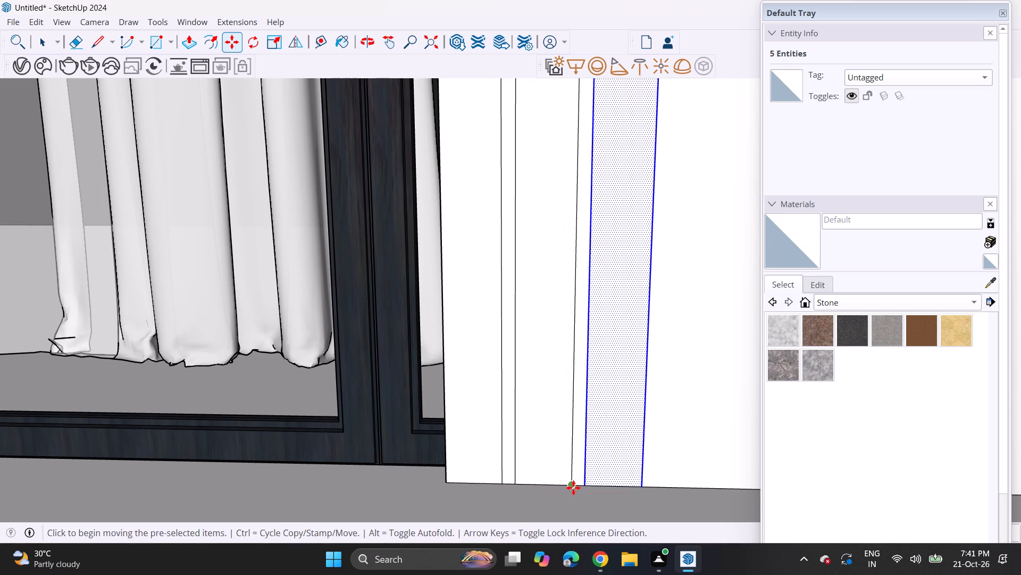
pyautogui.click(571, 483)
pyautogui.click(639, 482)
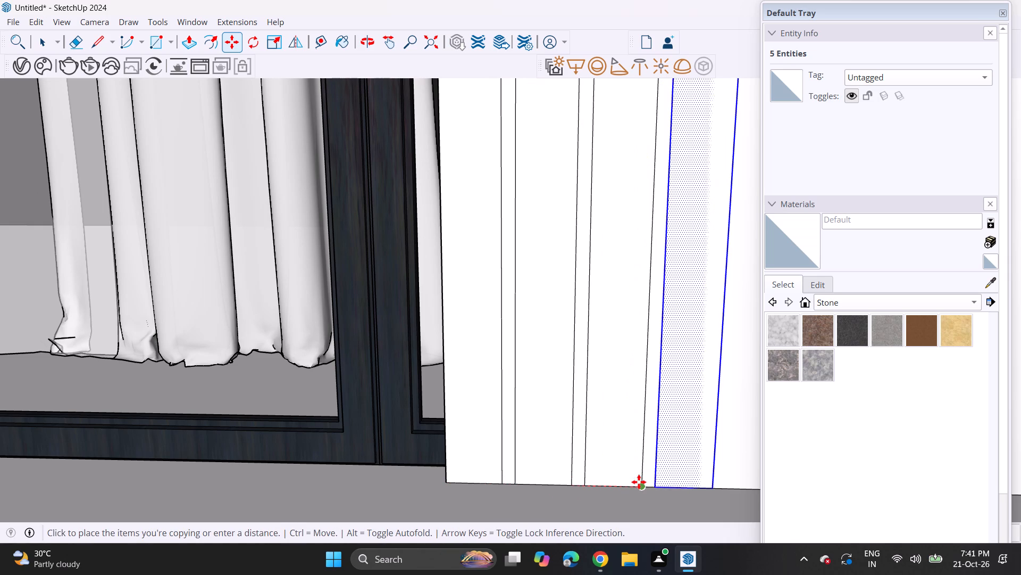
# Copy the full-height strip two more times with the same gap, up to where the grey column hides the wall.
pyautogui.click(642, 486)
pyautogui.keyDown('shift'); pyautogui.moveTo(716, 483); pyautogui.dragTo(534, 463, button='middle'); pyautogui.keyUp('shift')
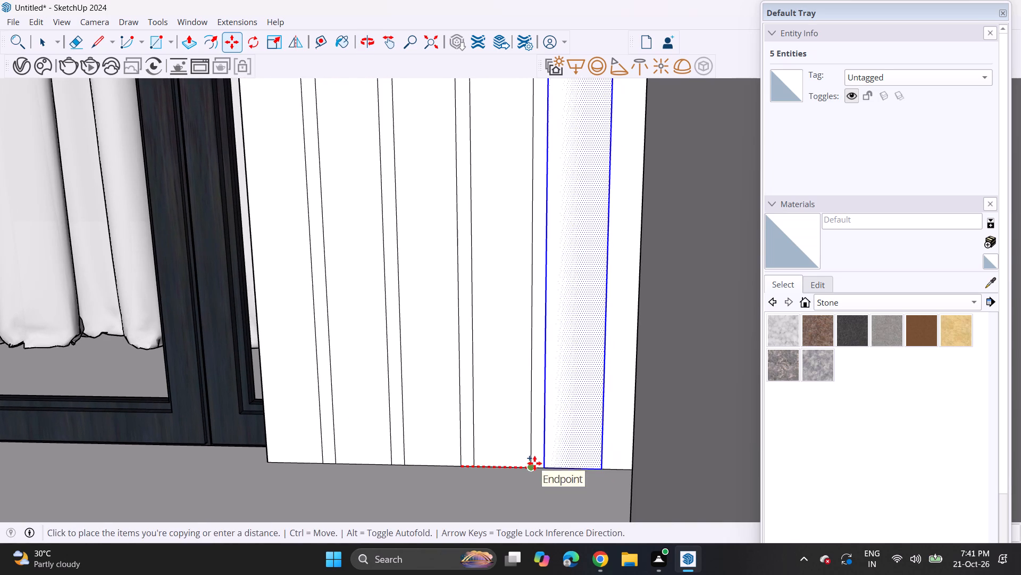
pyautogui.click(534, 463)
pyautogui.keyDown('ctrl'); pyautogui.click(533, 465); pyautogui.keyUp('ctrl')
pyautogui.click(605, 475)
# Copy the full-height strip two more times along the wall's base, past the grey column, keeping the same thin gaps.
pyautogui.scroll(-4, 605, 475)
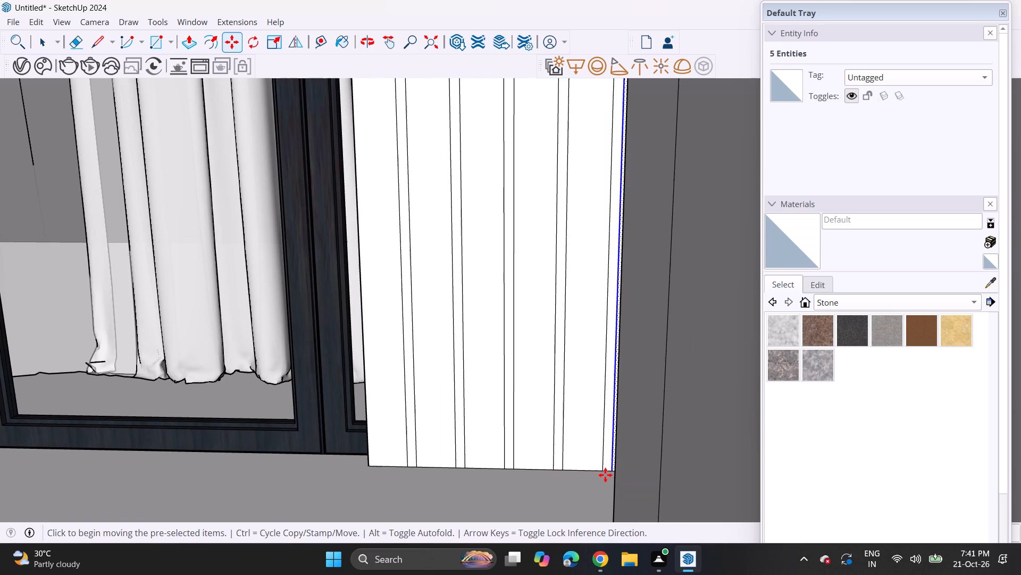
pyautogui.click(606, 472)
pyautogui.keyDown('shift'); pyautogui.moveTo(608, 470); pyautogui.dragTo(522, 445, button='middle'); pyautogui.keyUp('shift')
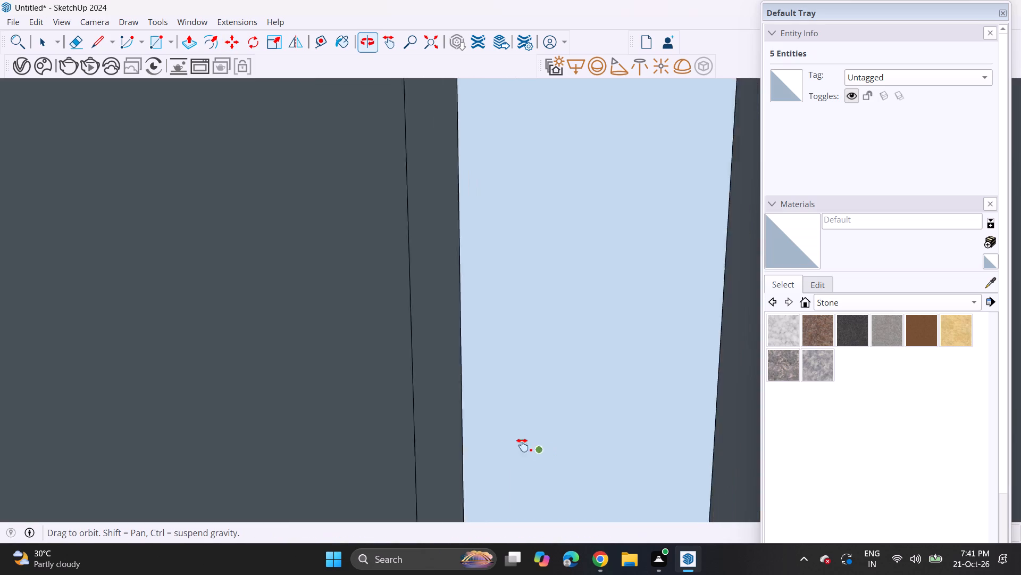
pyautogui.keyDown('shift'); pyautogui.moveTo(522, 445); pyautogui.dragTo(349, 410, button='middle'); pyautogui.keyUp('shift')
pyautogui.click(395, 409)
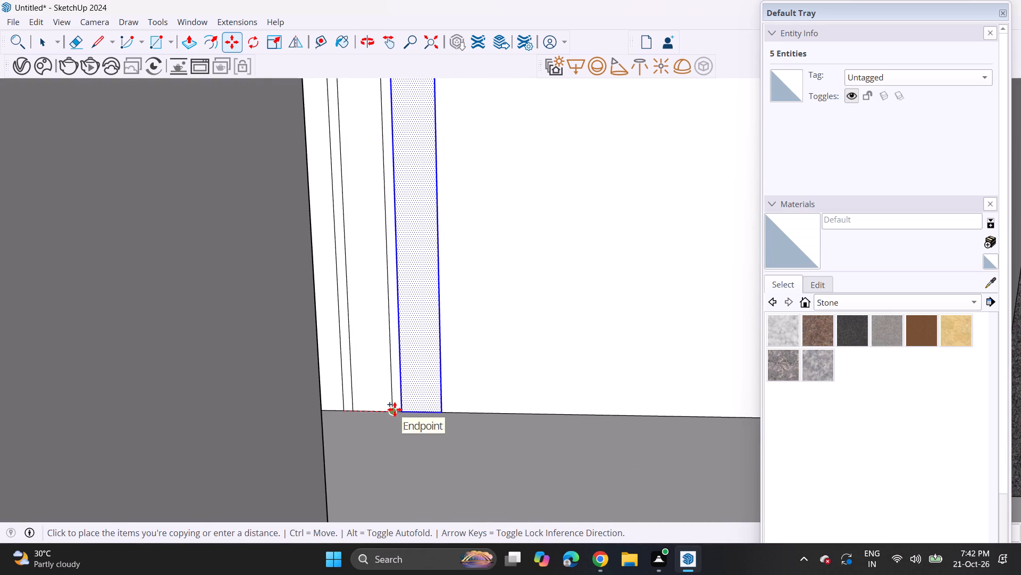
pyautogui.click(392, 412)
pyautogui.click(445, 418)
pyautogui.click(445, 416)
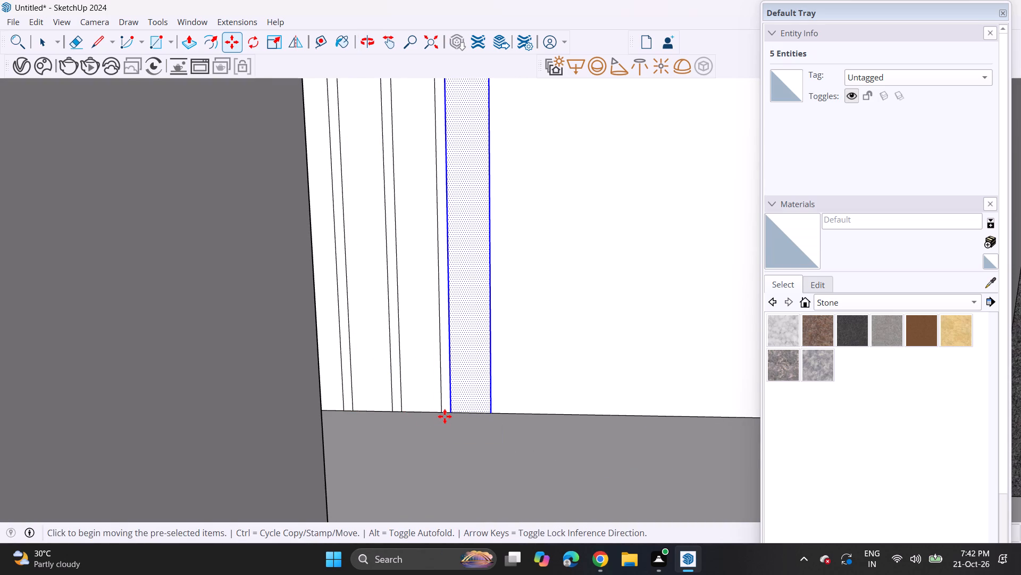
pyautogui.click(440, 410)
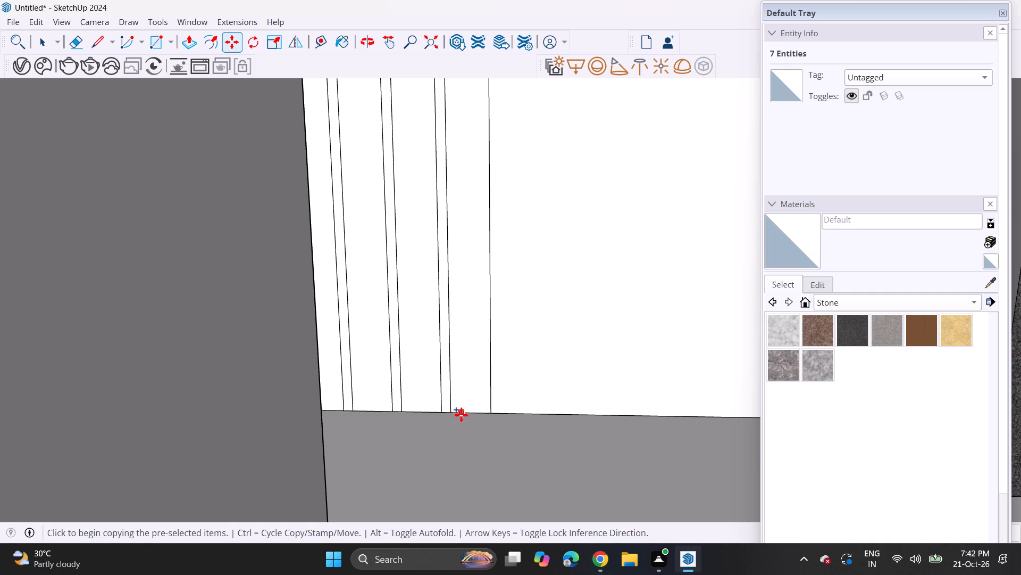
pyautogui.press('Escape')
# Reselect the last full-height strip and copy it once more along the wall's base with the same thin gap.
pyautogui.press('space')
pyautogui.doubleClick(465, 390)
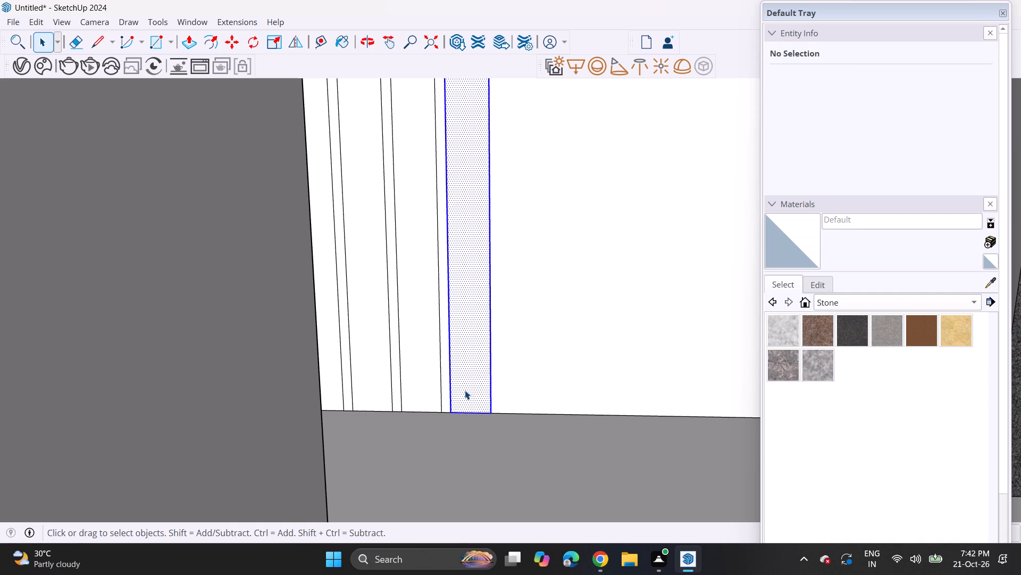
pyautogui.scroll(-4, 465, 390)
pyautogui.press('m')
pyautogui.scroll(6, 439, 416)
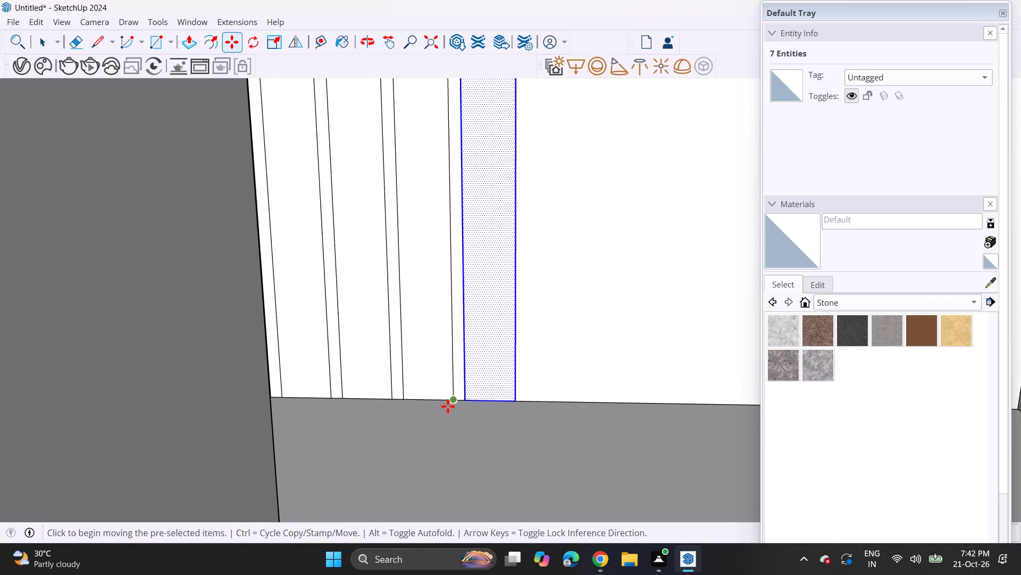
pyautogui.click(458, 402)
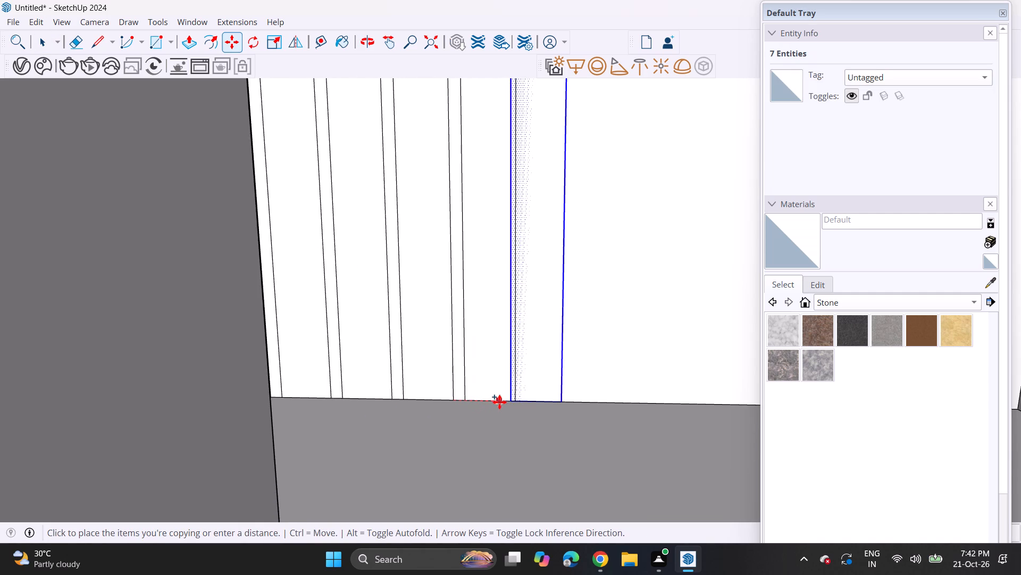
pyautogui.click(510, 401)
pyautogui.click(515, 401)
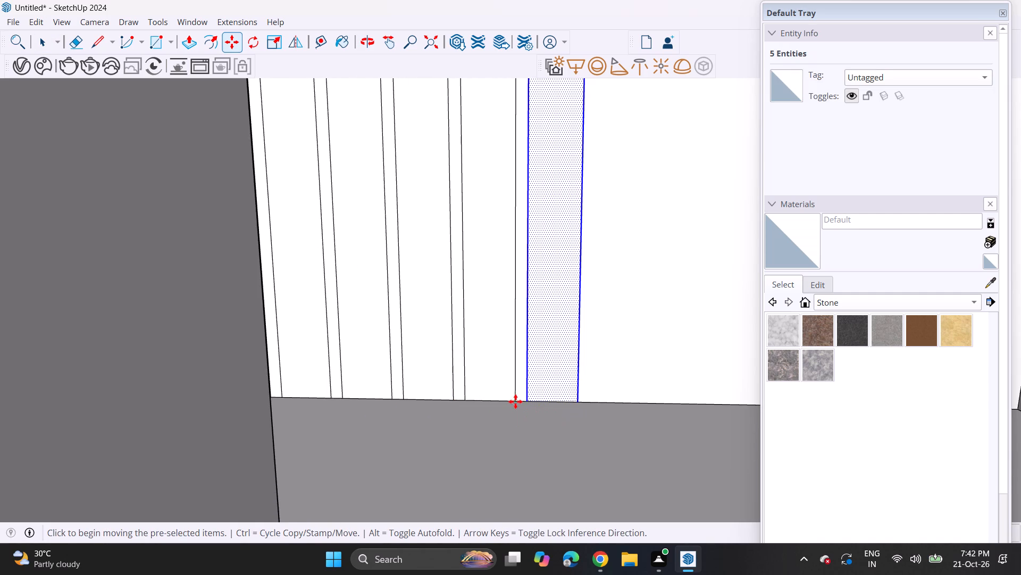
# Copy the full-height strip three more times along the wall's base, keeping the same thin gaps.
pyautogui.click(579, 399)
pyautogui.click(576, 406)
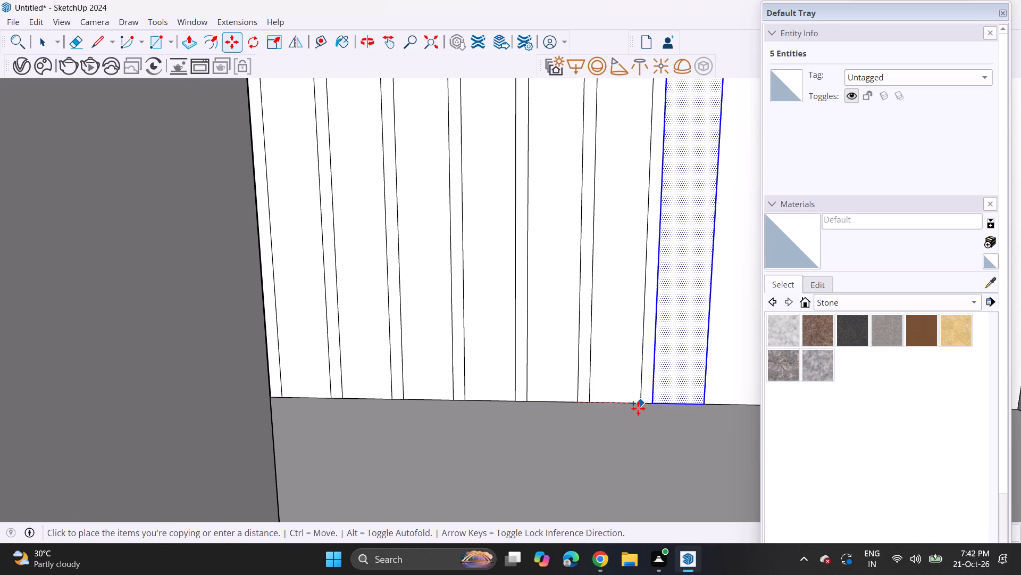
pyautogui.click(638, 408)
pyautogui.scroll(-4, 632, 402)
pyautogui.keyDown('shift'); pyautogui.moveTo(597, 392); pyautogui.dragTo(360, 348, button='middle'); pyautogui.keyUp('shift')
pyautogui.scroll(4, 419, 353)
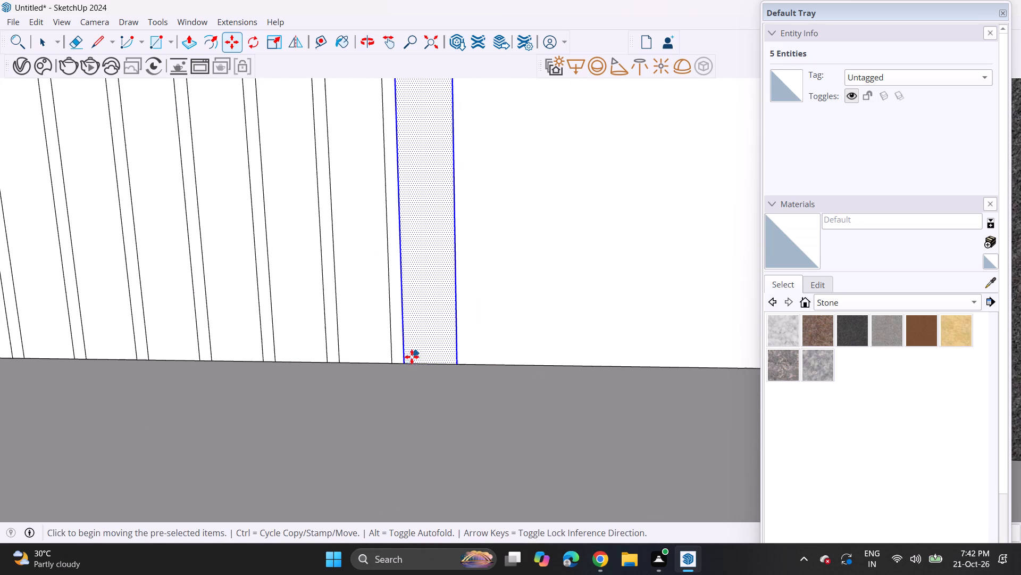
pyautogui.click(393, 363)
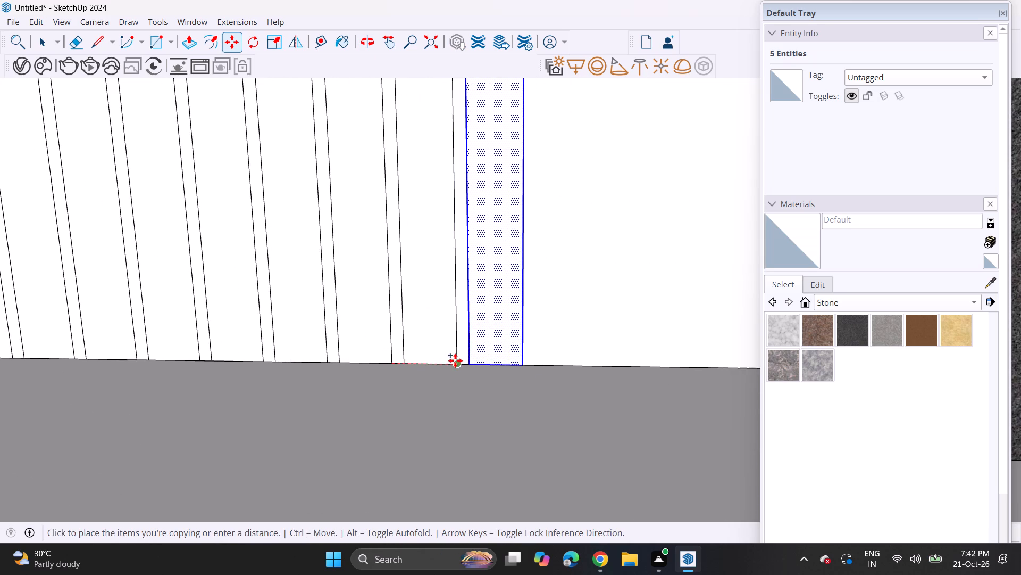
pyautogui.click(455, 360)
# Copy the full-height strip four more times with the same gap, up to the corner at the projecting dark granite wall.
pyautogui.keyDown('ctrl'); pyautogui.doubleClick(458, 366); pyautogui.keyUp('ctrl')
pyautogui.click(528, 364)
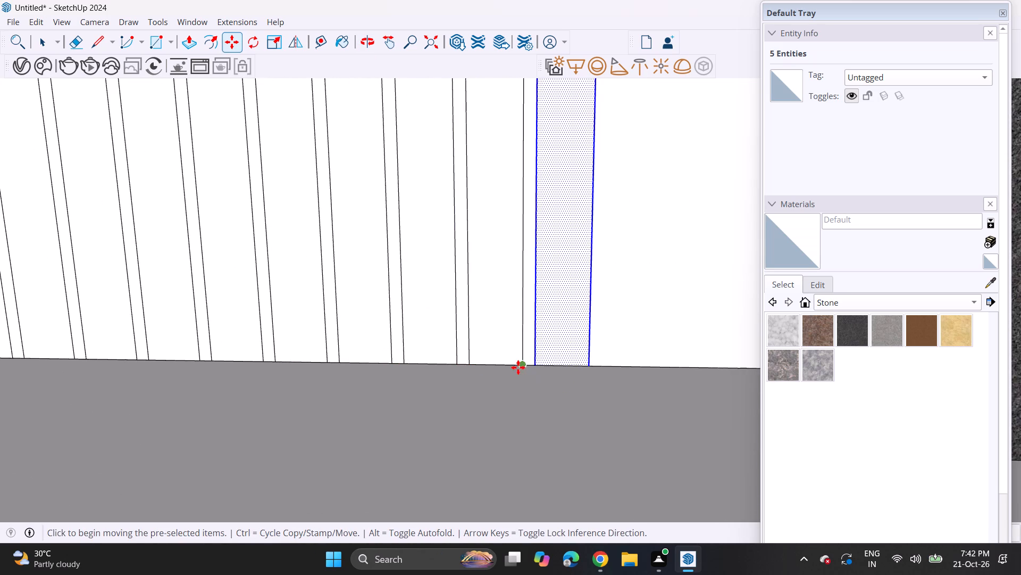
pyautogui.click(520, 366)
pyautogui.click(587, 370)
pyautogui.click(590, 368)
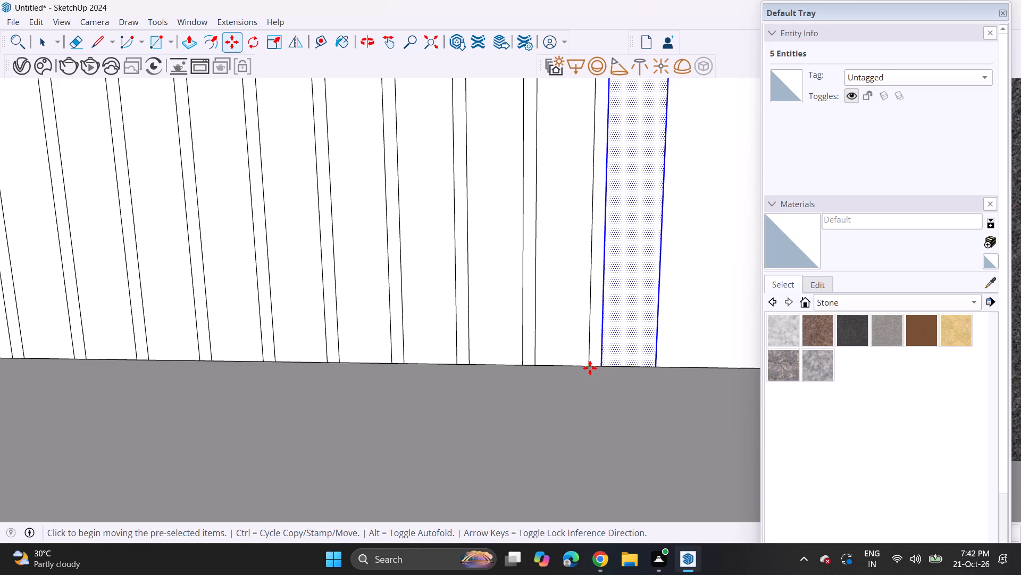
pyautogui.click(657, 368)
pyautogui.scroll(-4, 638, 372)
pyautogui.moveTo(637, 371); pyautogui.dragTo(535, 354, button='middle')
pyautogui.keyDown('shift'); pyautogui.scroll(1, 621, 370); pyautogui.keyUp('shift')
pyautogui.scroll(5, 557, 354)
pyautogui.click(551, 355)
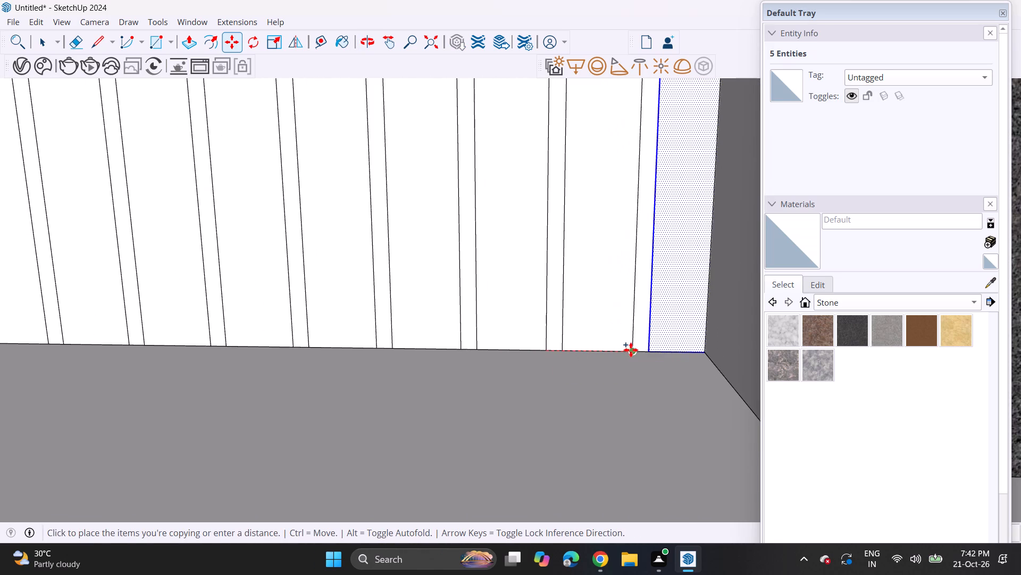
pyautogui.click(631, 350)
# Erase the stepped edges of the first two full-height strips beside the window's upper corner, leaving single full-height divider lines.
pyautogui.scroll(-20, 576, 309)
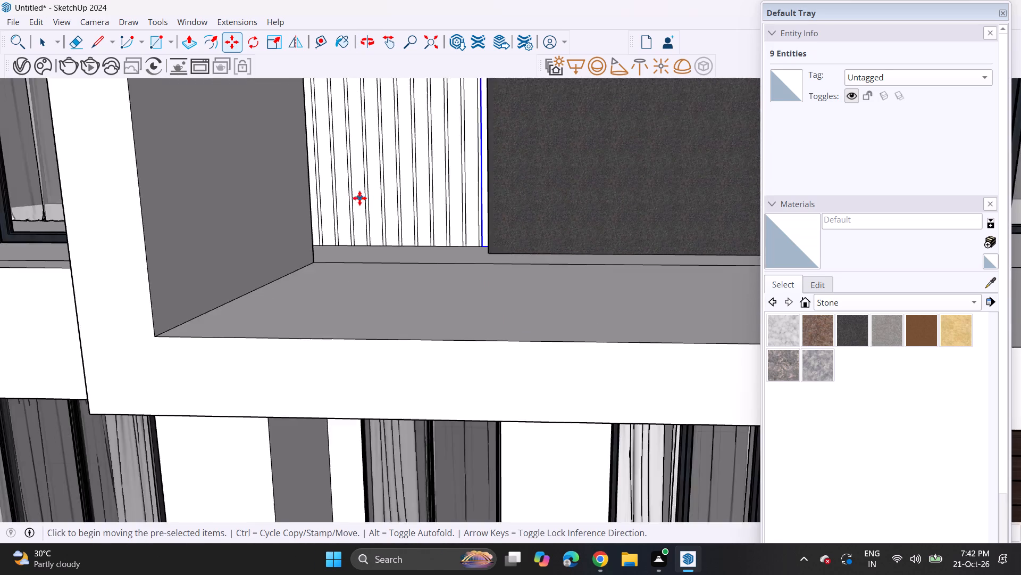
pyautogui.scroll(-14, 359, 198)
pyautogui.keyDown('shift'); pyautogui.moveTo(338, 183); pyautogui.dragTo(521, 440, button='middle'); pyautogui.keyUp('shift')
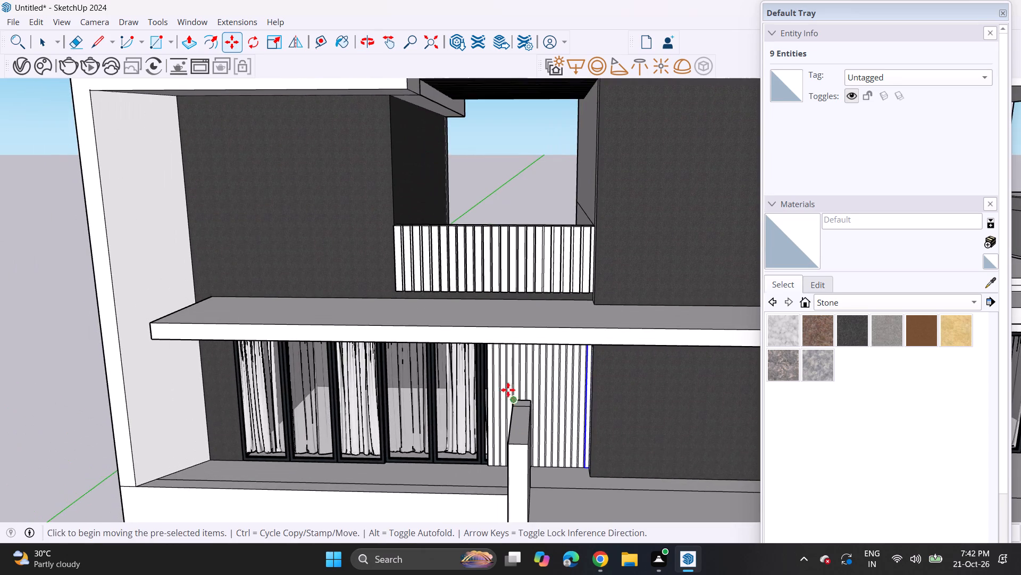
pyautogui.moveTo(506, 375); pyautogui.dragTo(520, 306, button='middle')
pyautogui.scroll(8, 530, 333)
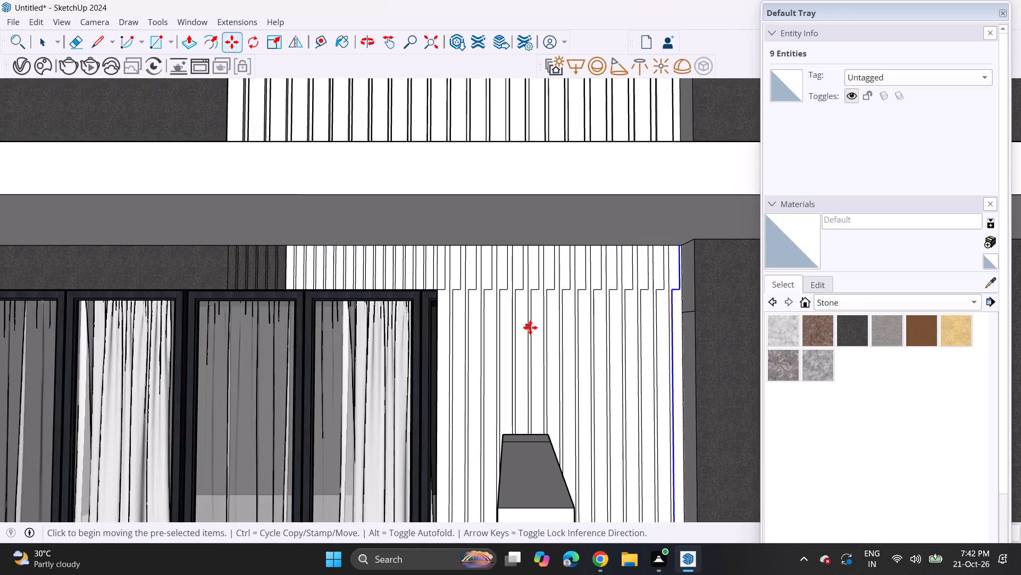
pyautogui.scroll(8, 530, 326)
pyautogui.scroll(4, 367, 262)
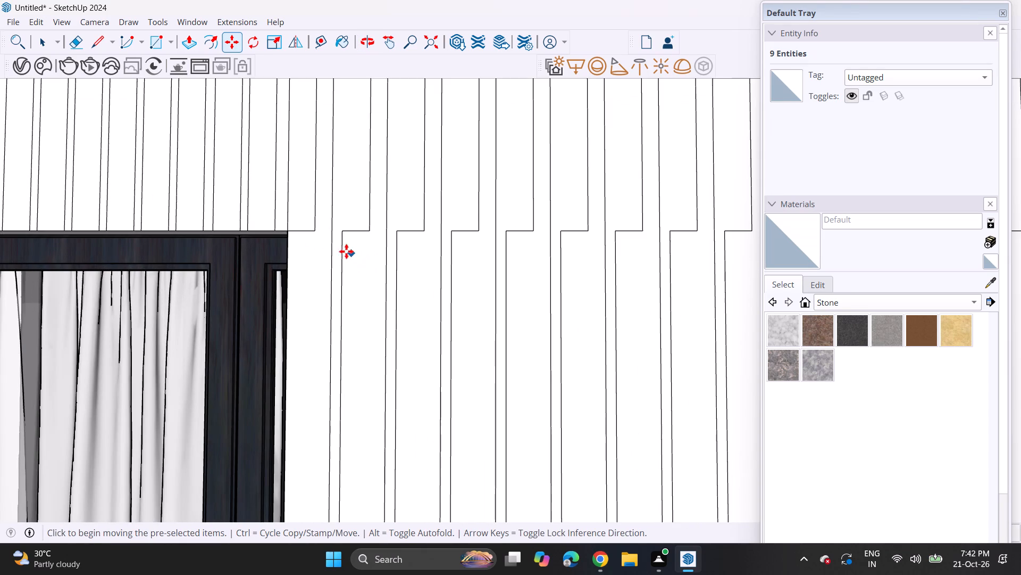
pyautogui.click(72, 40)
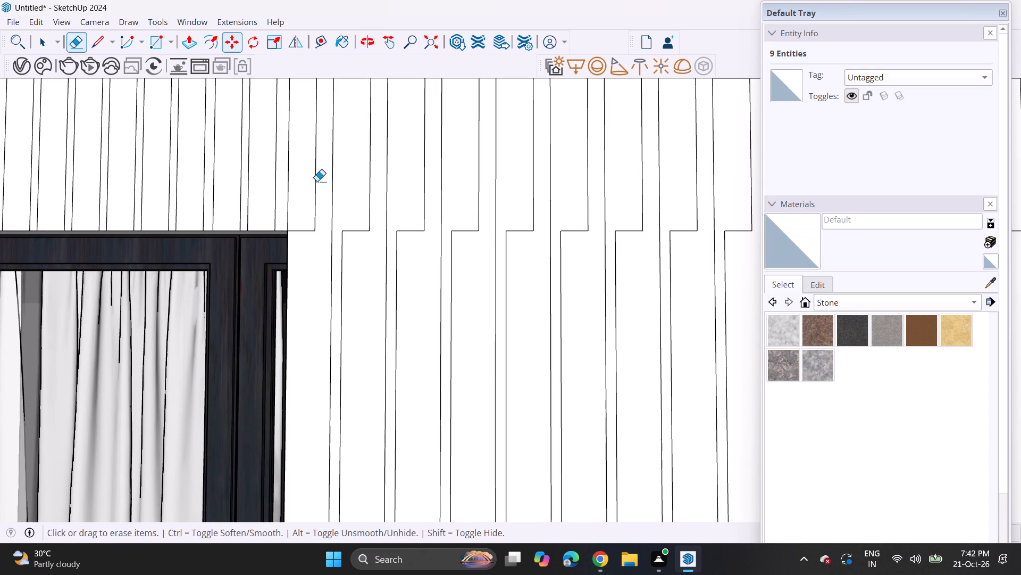
pyautogui.moveTo(289, 222); pyautogui.dragTo(300, 248)
pyautogui.hotkey('ctrl', 'z')
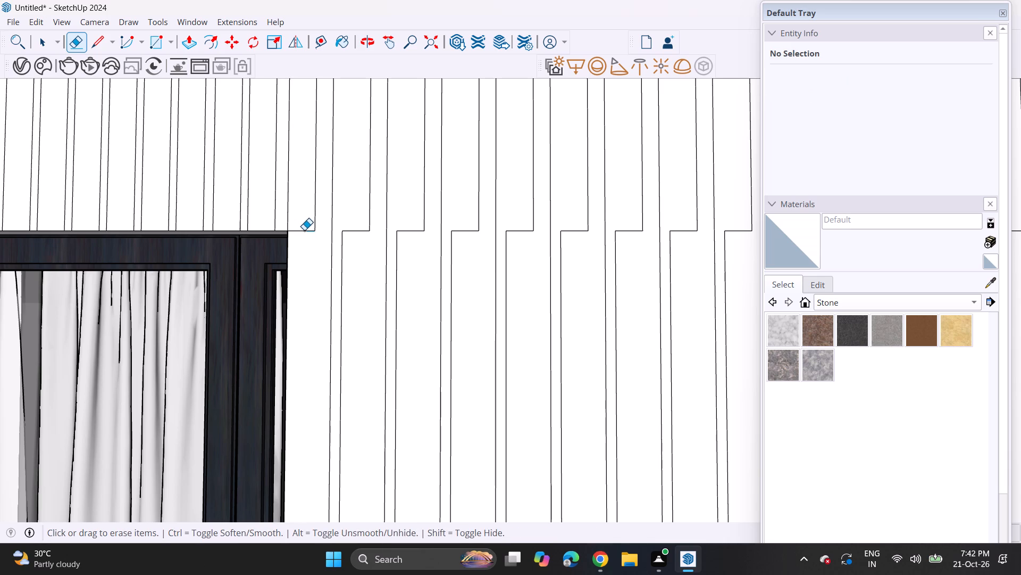
pyautogui.moveTo(304, 230); pyautogui.dragTo(307, 248)
pyautogui.click(320, 223)
pyautogui.moveTo(311, 224); pyautogui.dragTo(313, 229)
pyautogui.click(313, 230)
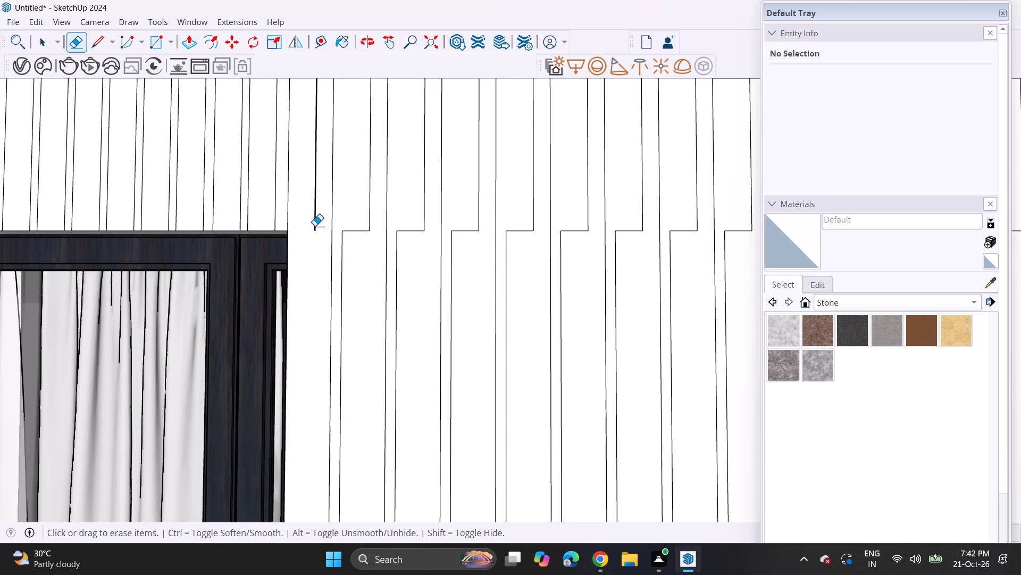
pyautogui.click(315, 225)
pyautogui.moveTo(355, 222); pyautogui.dragTo(364, 251)
pyautogui.moveTo(372, 223); pyautogui.dragTo(366, 252)
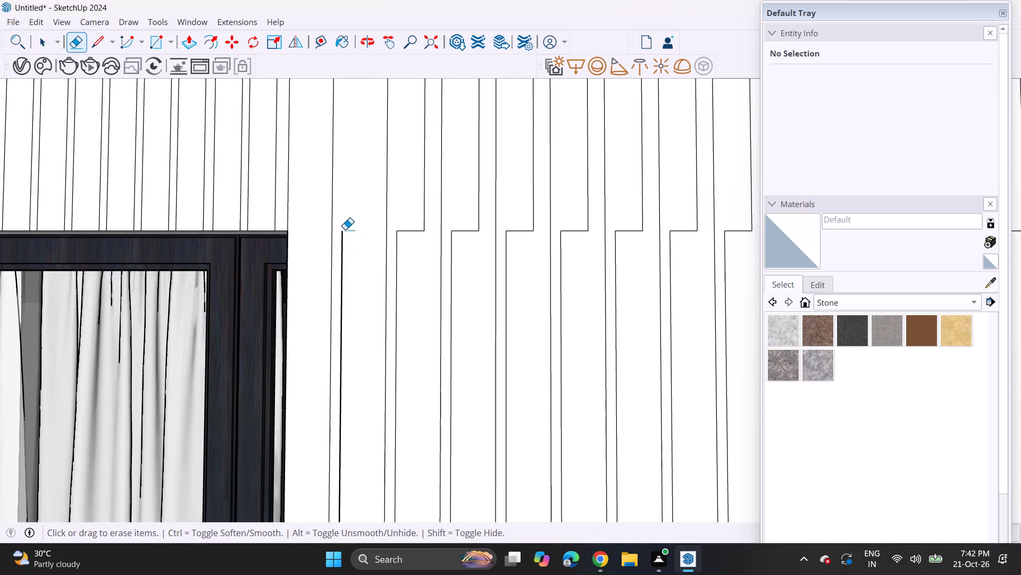
pyautogui.moveTo(345, 234); pyautogui.dragTo(345, 257)
pyautogui.moveTo(343, 233); pyautogui.dragTo(347, 253)
# Erase the stepped edges of the following two strips, including their short horizontal jogs and the vertical segments above and below.
pyautogui.moveTo(420, 221); pyautogui.dragTo(420, 242)
pyautogui.moveTo(399, 232); pyautogui.dragTo(398, 251)
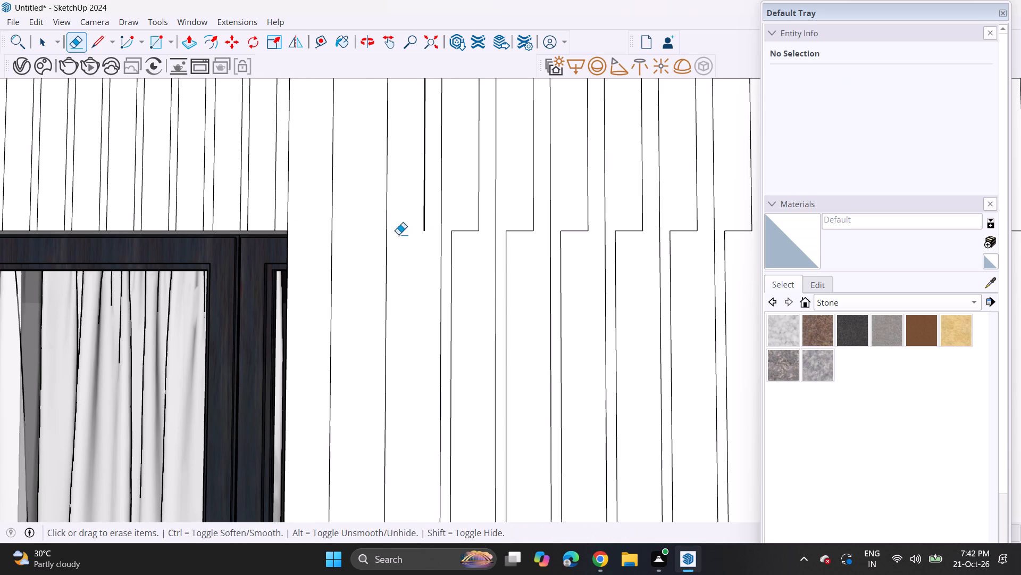
pyautogui.moveTo(421, 222); pyautogui.dragTo(423, 242)
pyautogui.moveTo(423, 220); pyautogui.dragTo(426, 237)
pyautogui.moveTo(453, 217); pyautogui.dragTo(464, 243)
pyautogui.moveTo(461, 237); pyautogui.dragTo(454, 252)
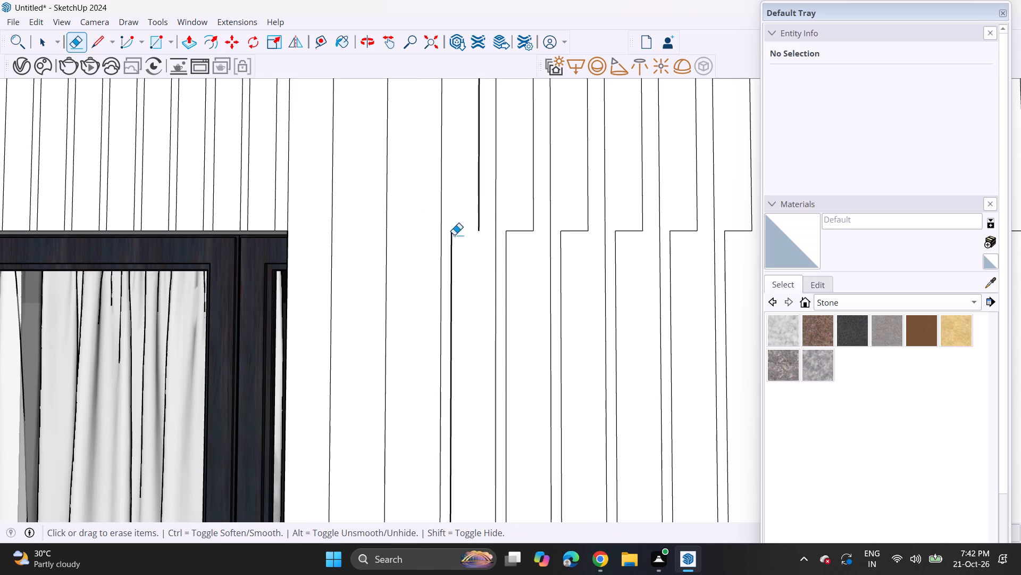
pyautogui.moveTo(454, 241); pyautogui.dragTo(452, 256)
pyautogui.moveTo(452, 248); pyautogui.dragTo(457, 249)
pyautogui.moveTo(479, 211); pyautogui.dragTo(474, 228)
# Erase the jog and both vertical segments of the fifth strip's stepped edge.
pyautogui.moveTo(510, 245); pyautogui.dragTo(512, 239)
pyautogui.moveTo(514, 234); pyautogui.dragTo(513, 239)
pyautogui.moveTo(503, 244); pyautogui.dragTo(503, 251)
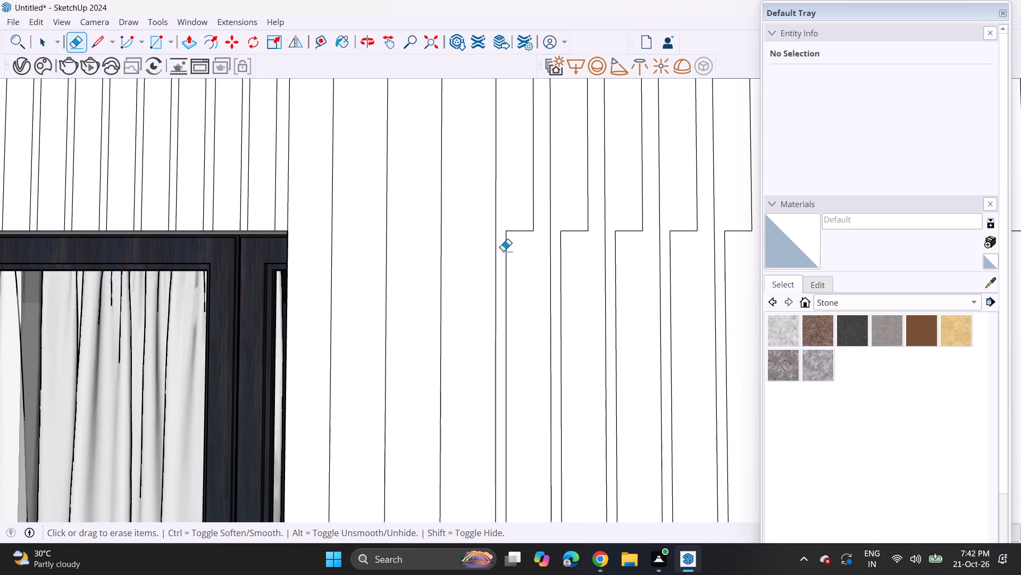
pyautogui.moveTo(503, 251); pyautogui.dragTo(503, 250)
pyautogui.click(506, 243)
pyautogui.click(508, 240)
pyautogui.moveTo(515, 228); pyautogui.dragTo(517, 233)
pyautogui.moveTo(517, 229); pyautogui.dragTo(524, 218)
pyautogui.moveTo(524, 215); pyautogui.dragTo(532, 231)
pyautogui.moveTo(528, 216); pyautogui.dragTo(531, 221)
pyautogui.moveTo(532, 220); pyautogui.dragTo(533, 225)
pyautogui.moveTo(531, 223); pyautogui.dragTo(531, 228)
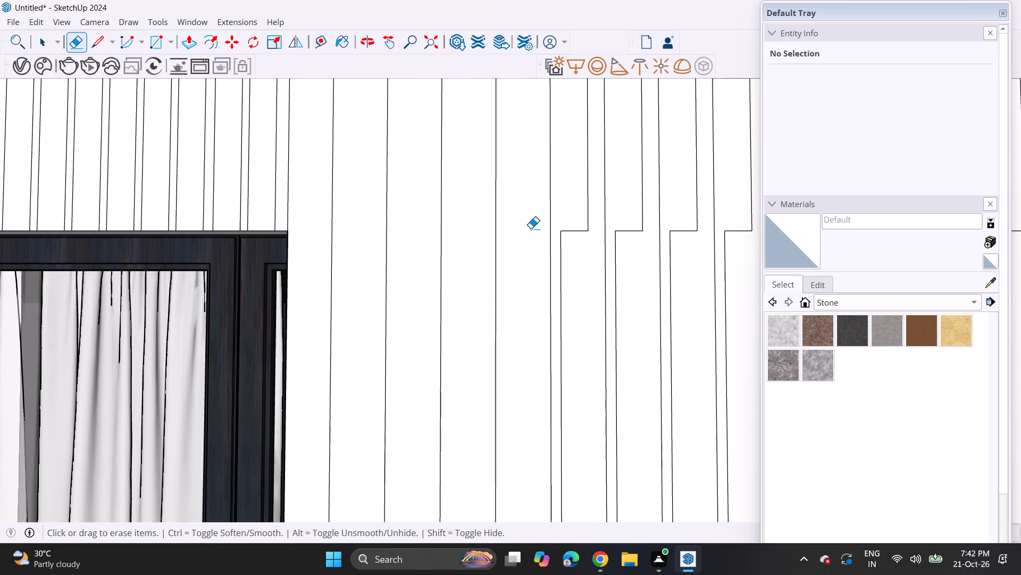
pyautogui.moveTo(531, 228); pyautogui.dragTo(531, 231)
# Erase the stepped edges of the following three strips so only the straight full-height lines are left.
pyautogui.moveTo(576, 229); pyautogui.dragTo(568, 252)
pyautogui.moveTo(567, 234); pyautogui.dragTo(561, 249)
pyautogui.moveTo(582, 216); pyautogui.dragTo(591, 232)
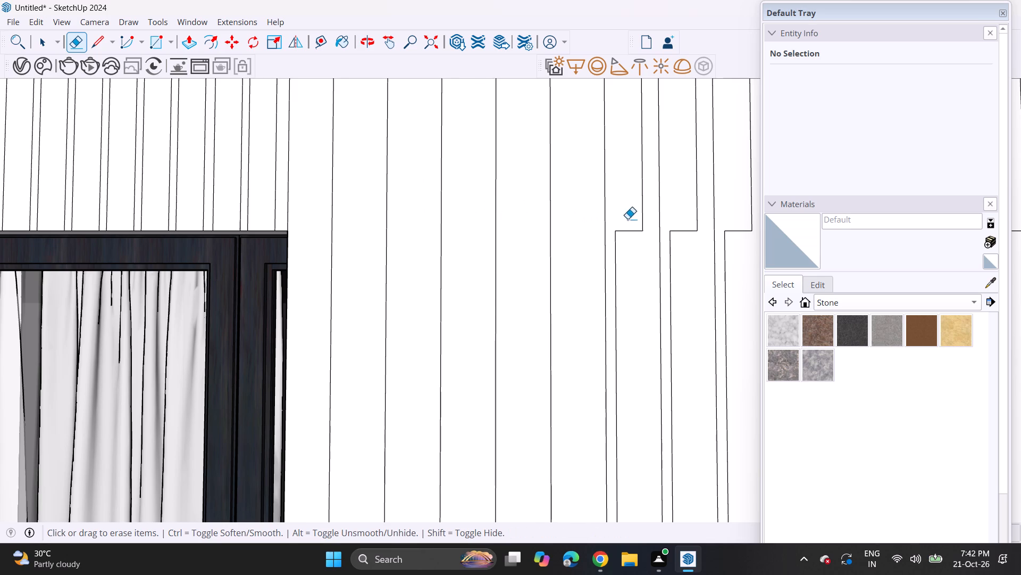
pyautogui.moveTo(618, 233); pyautogui.dragTo(615, 245)
pyautogui.moveTo(638, 221); pyautogui.dragTo(646, 236)
pyautogui.moveTo(673, 226); pyautogui.dragTo(667, 242)
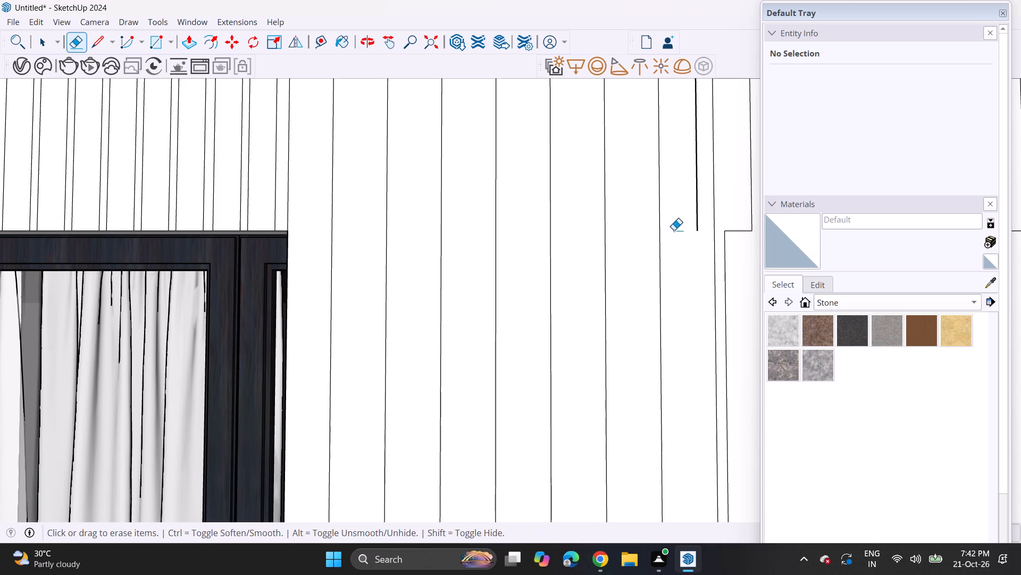
pyautogui.click(701, 228)
pyautogui.click(694, 227)
pyautogui.click(697, 227)
# Erase the stepped edges of three more strips, continuing toward the dark granite wall.
pyautogui.scroll(-2, 654, 245)
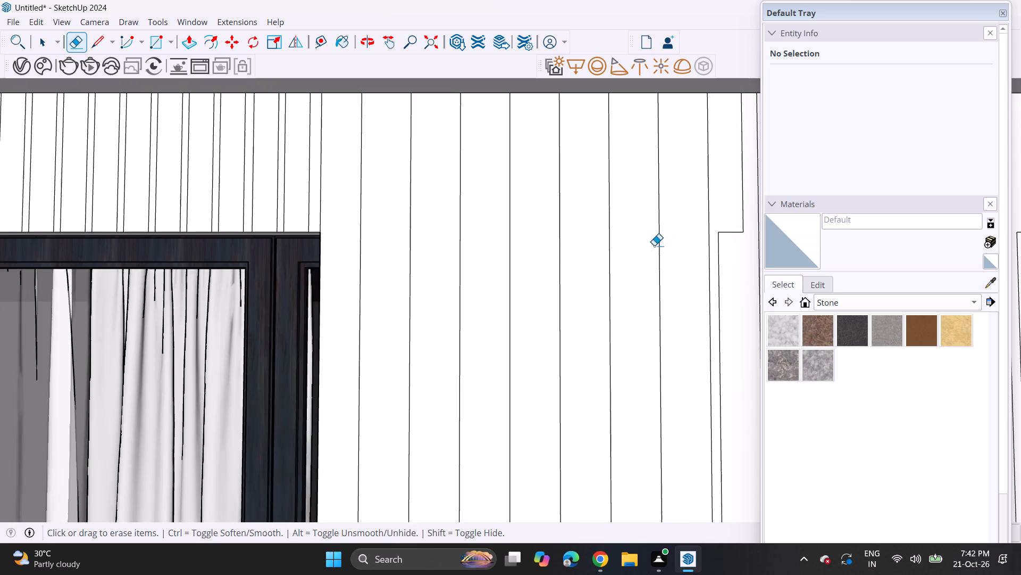
pyautogui.moveTo(654, 256); pyautogui.dragTo(249, 209, button='middle')
pyautogui.moveTo(330, 180); pyautogui.dragTo(327, 198)
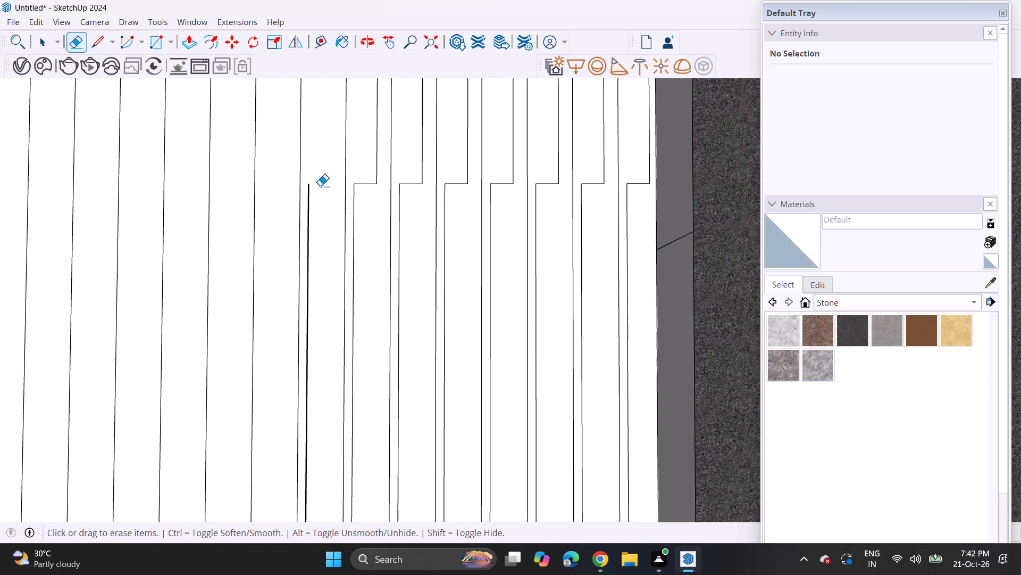
pyautogui.moveTo(306, 177); pyautogui.dragTo(308, 203)
pyautogui.moveTo(379, 174); pyautogui.dragTo(368, 207)
pyautogui.moveTo(355, 190); pyautogui.dragTo(351, 203)
pyautogui.moveTo(409, 184); pyautogui.dragTo(413, 199)
pyautogui.moveTo(403, 184); pyautogui.dragTo(399, 196)
pyautogui.moveTo(417, 172); pyautogui.dragTo(417, 176)
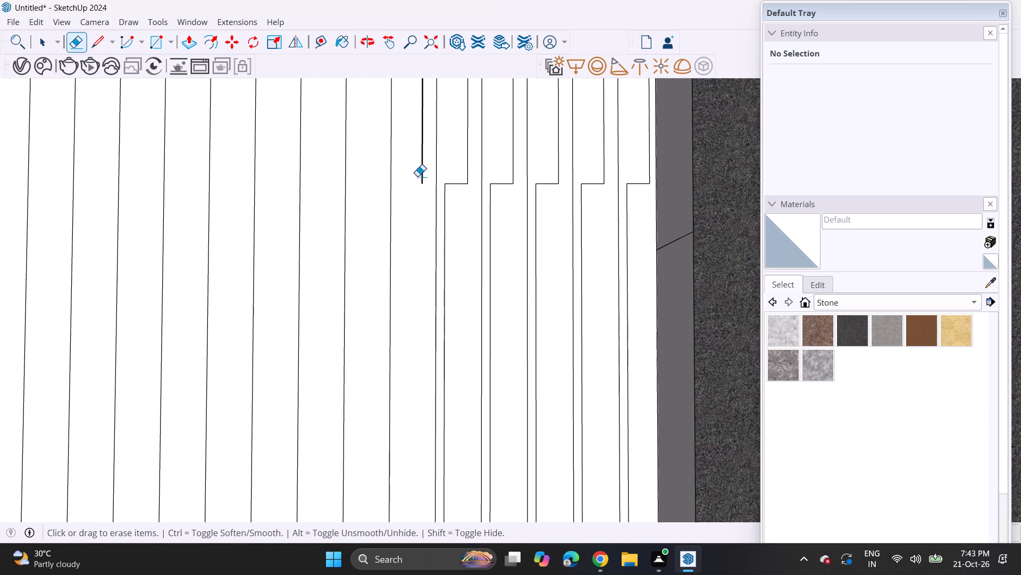
pyautogui.moveTo(417, 176); pyautogui.dragTo(422, 191)
pyautogui.moveTo(423, 182); pyautogui.dragTo(424, 187)
# Erase the stepped edges of the next two strips, removing the jogs and their upper and lower segments.
pyautogui.moveTo(457, 175); pyautogui.dragTo(453, 209)
pyautogui.moveTo(442, 186); pyautogui.dragTo(447, 204)
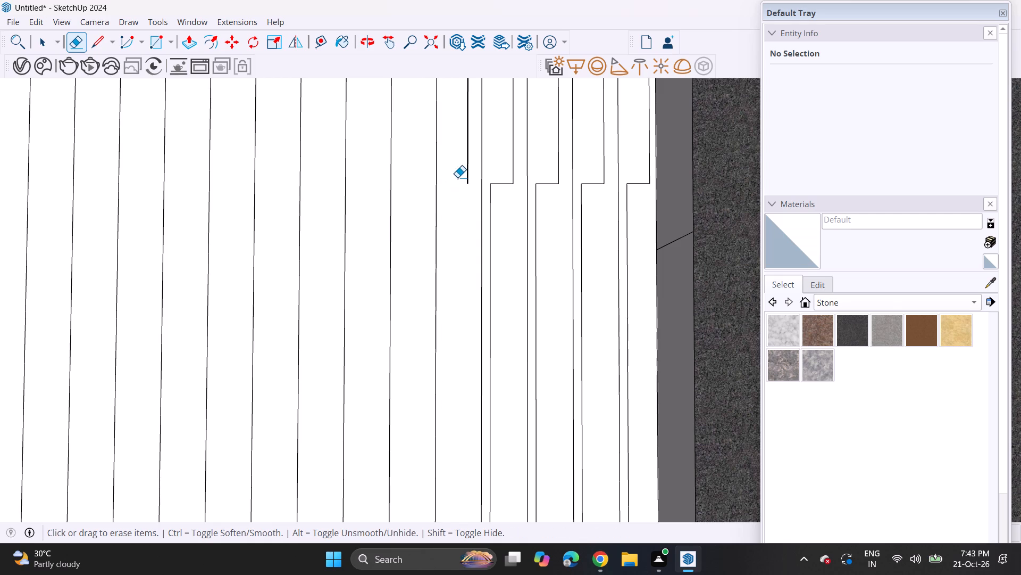
pyautogui.moveTo(468, 174); pyautogui.dragTo(466, 188)
pyautogui.moveTo(502, 183); pyautogui.dragTo(503, 200)
pyautogui.moveTo(493, 183); pyautogui.dragTo(496, 200)
pyautogui.moveTo(492, 190); pyautogui.dragTo(492, 197)
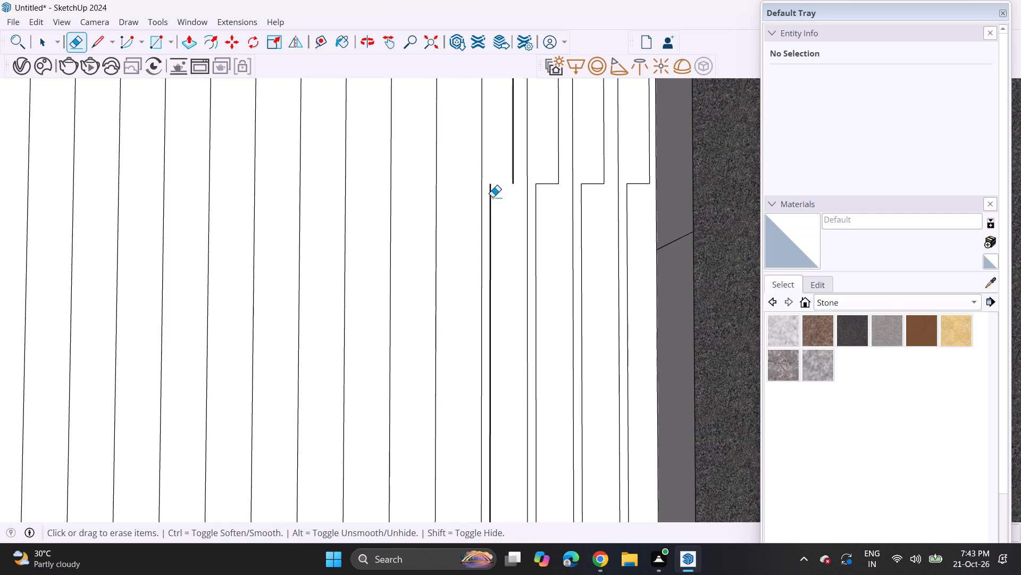
pyautogui.moveTo(492, 197); pyautogui.dragTo(492, 198)
pyautogui.click(490, 194)
pyautogui.moveTo(513, 158); pyautogui.dragTo(515, 183)
# Erase the stepped edges of the last three strips before the grey corner of the granite wall.
pyautogui.moveTo(549, 177); pyautogui.dragTo(548, 192)
pyautogui.moveTo(532, 188); pyautogui.dragTo(534, 195)
pyautogui.click(534, 195)
pyautogui.moveTo(534, 184); pyautogui.dragTo(533, 191)
pyautogui.moveTo(561, 168); pyautogui.dragTo(555, 176)
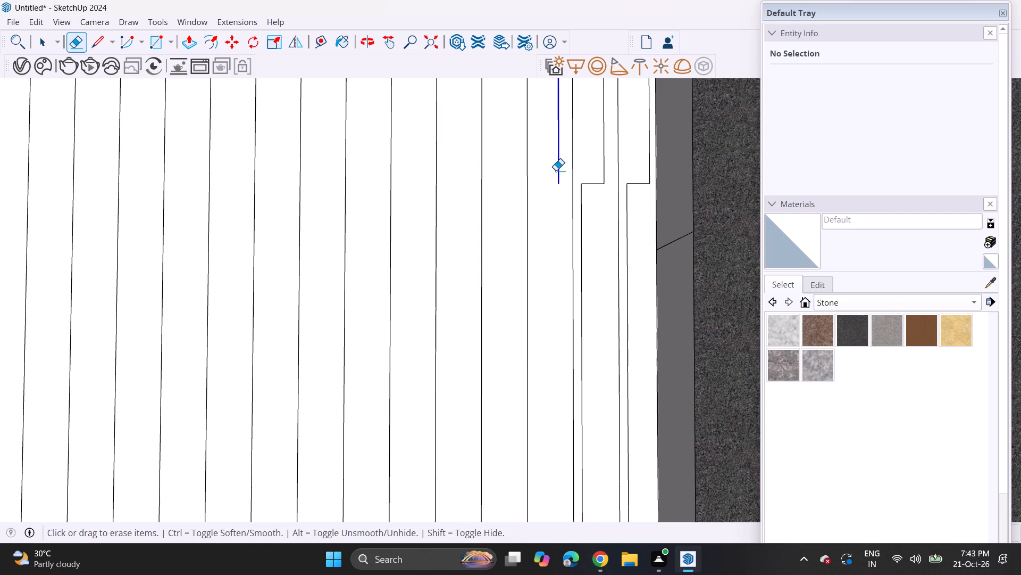
pyautogui.moveTo(583, 177); pyautogui.dragTo(581, 192)
pyautogui.click(605, 185)
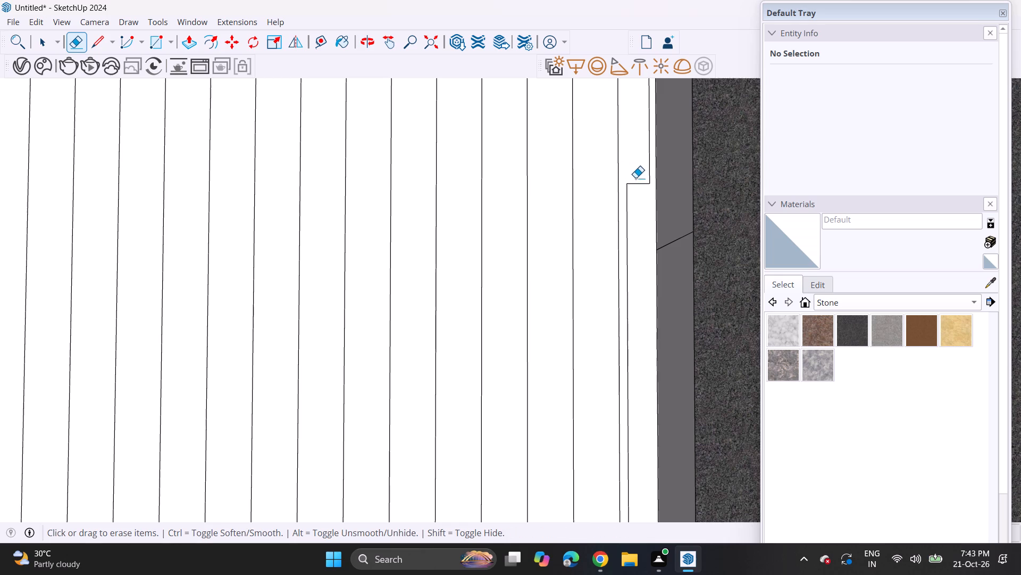
pyautogui.moveTo(626, 182); pyautogui.dragTo(623, 192)
pyautogui.click(651, 179)
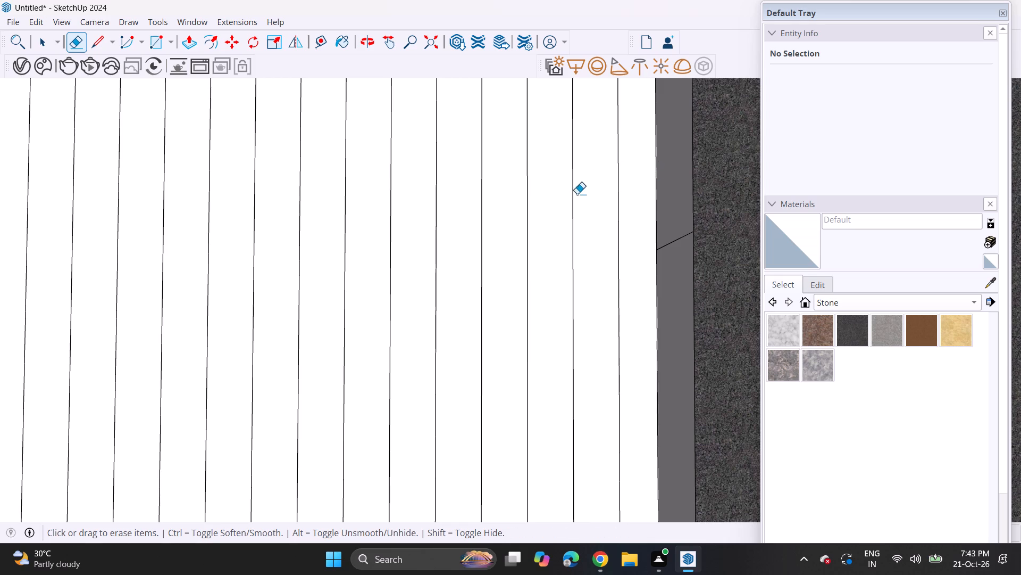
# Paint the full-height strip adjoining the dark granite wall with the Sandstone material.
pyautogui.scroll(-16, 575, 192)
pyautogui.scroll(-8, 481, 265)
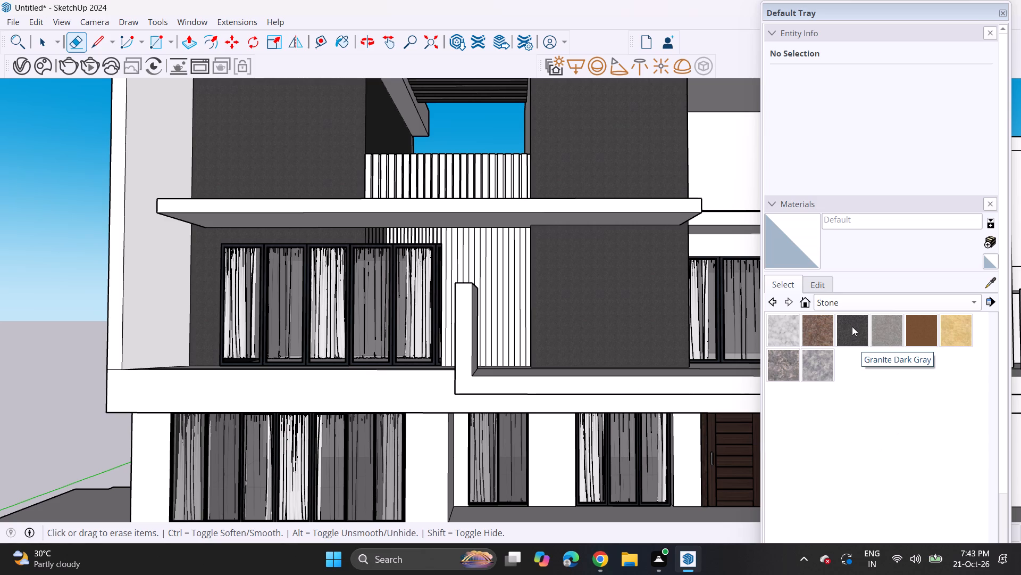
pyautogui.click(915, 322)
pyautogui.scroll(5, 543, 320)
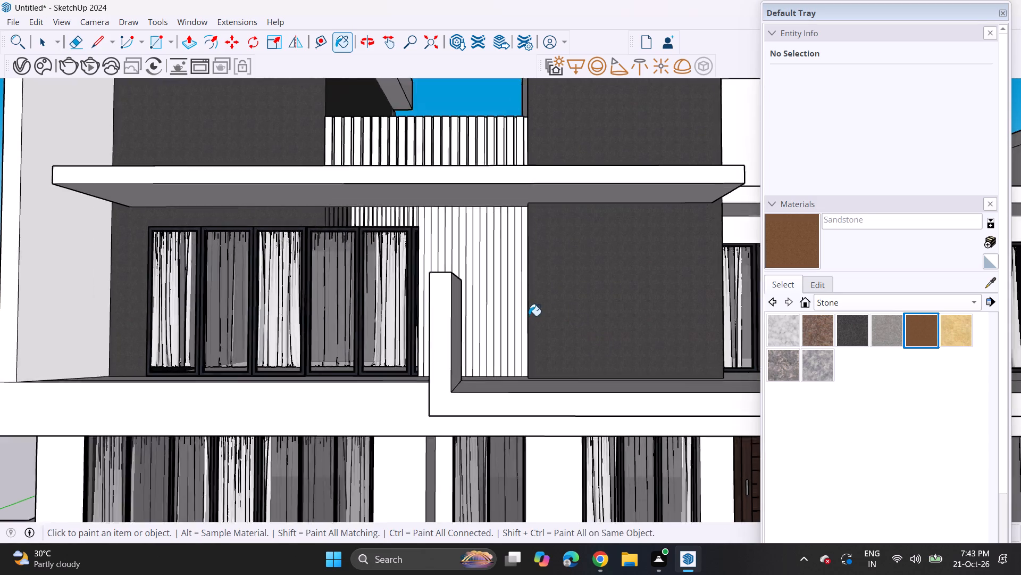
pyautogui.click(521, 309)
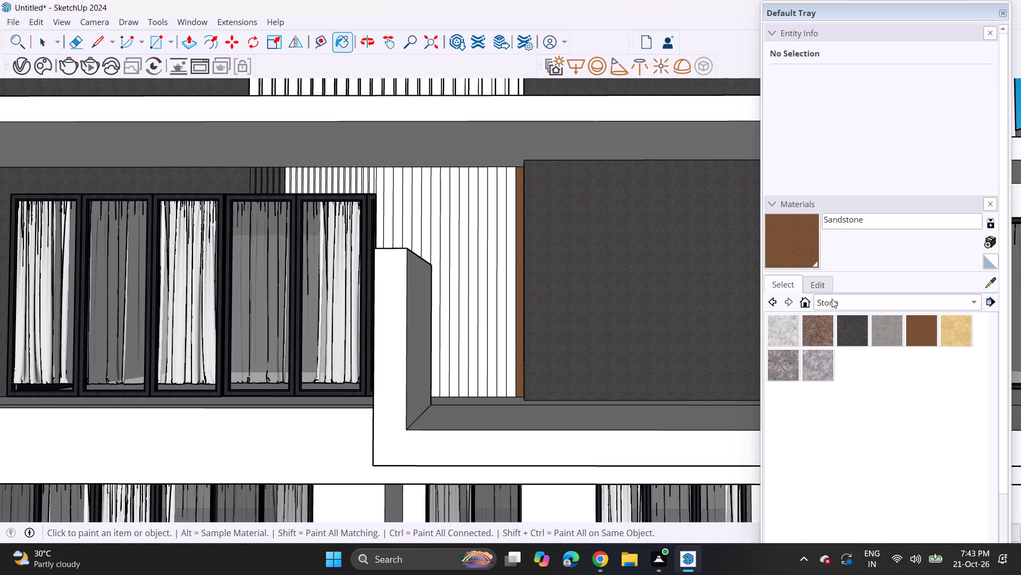
# Repaint the Sandstone strip with Wood Veneer 01 from the Wood collection and paint the three strips beside it the same.
pyautogui.click(826, 285)
pyautogui.click(783, 281)
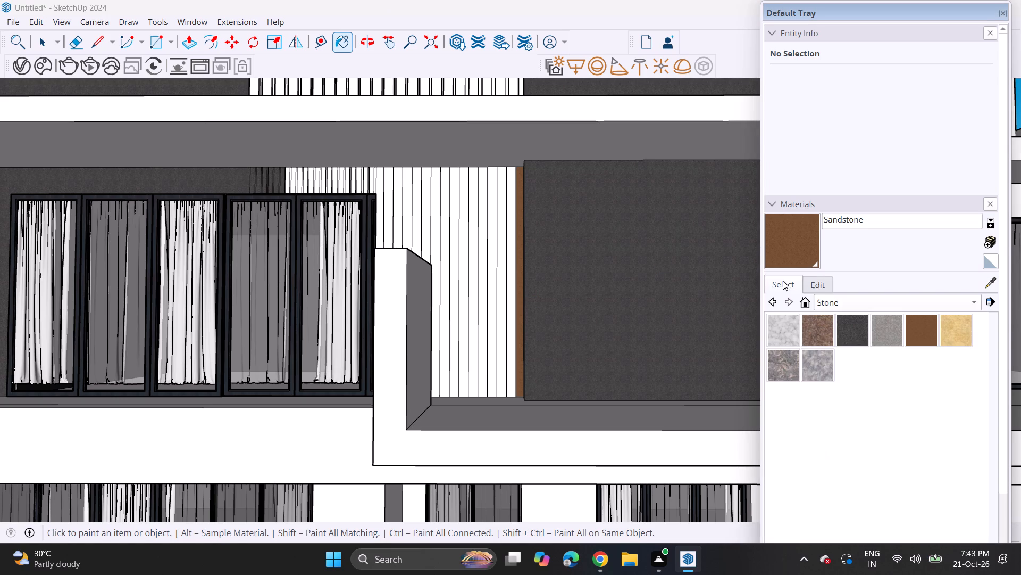
pyautogui.click(832, 299)
pyautogui.click(819, 354)
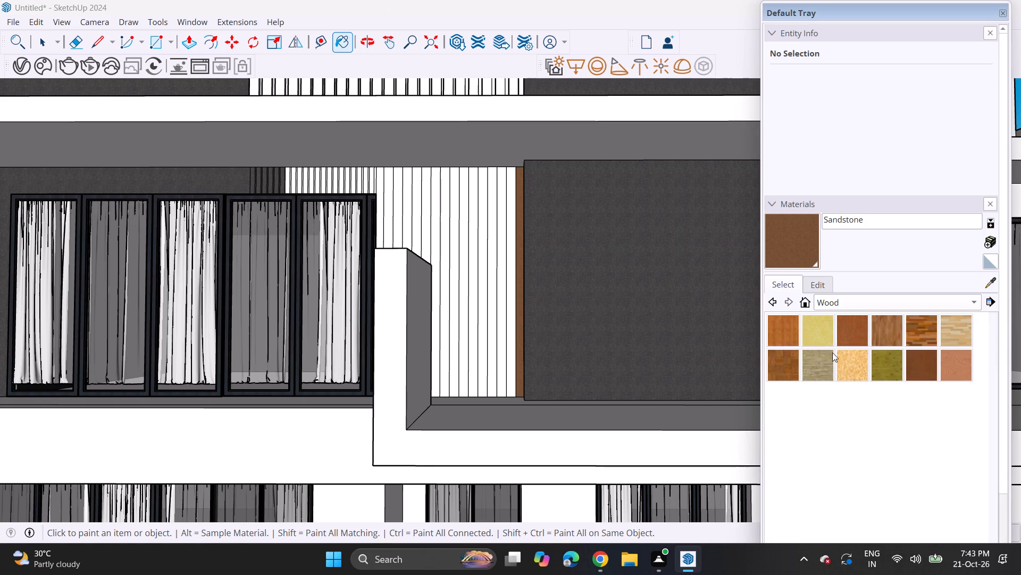
pyautogui.click(924, 367)
pyautogui.scroll(3, 565, 354)
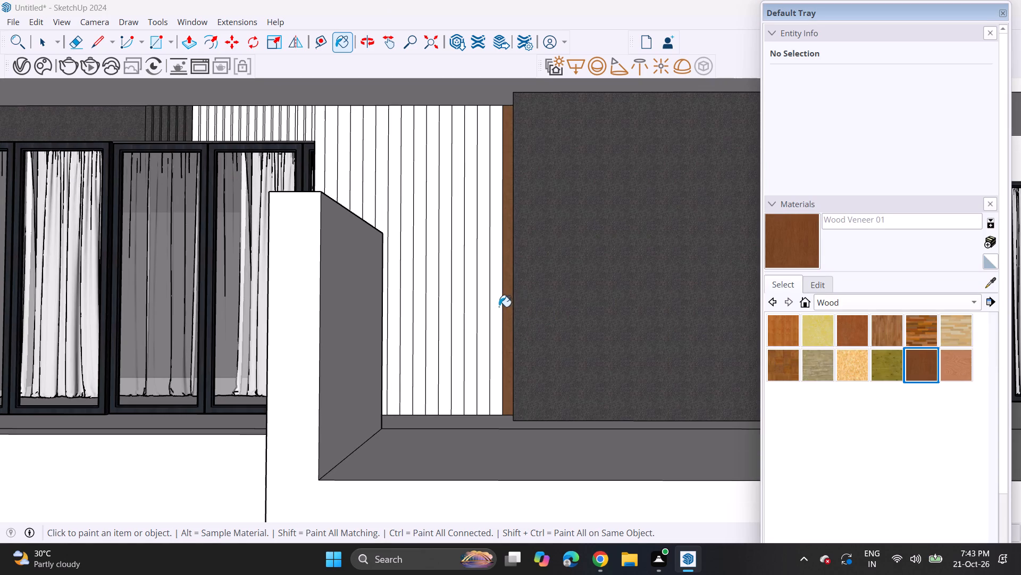
pyautogui.click(507, 305)
pyautogui.click(495, 307)
pyautogui.click(480, 297)
pyautogui.click(468, 317)
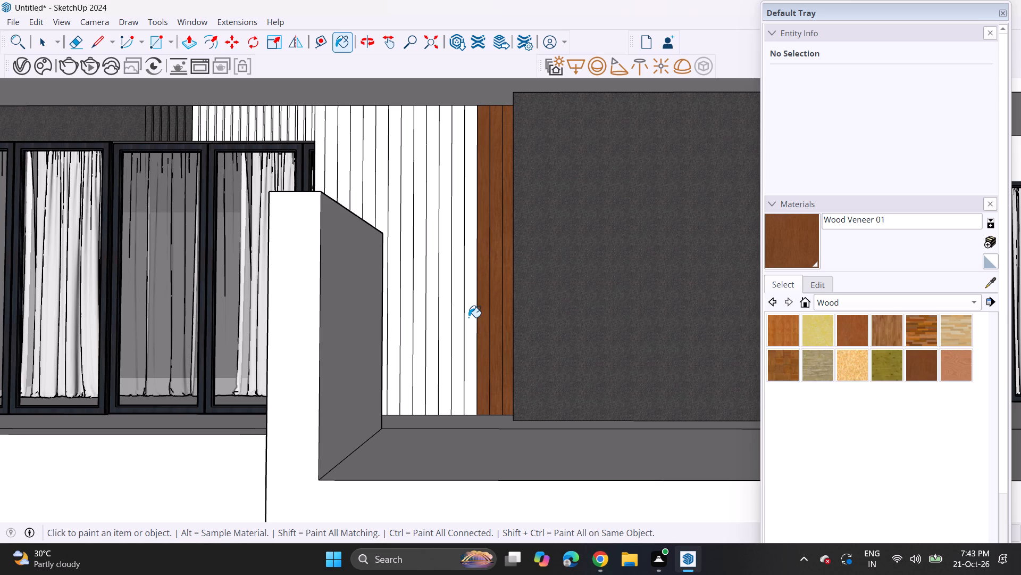
# Paint the remaining white full-height strips, from the veneered ones to the window's edge, with Wood Veneer 01.
pyautogui.click(454, 306)
pyautogui.click(443, 282)
pyautogui.click(432, 262)
pyautogui.click(416, 245)
pyautogui.click(407, 220)
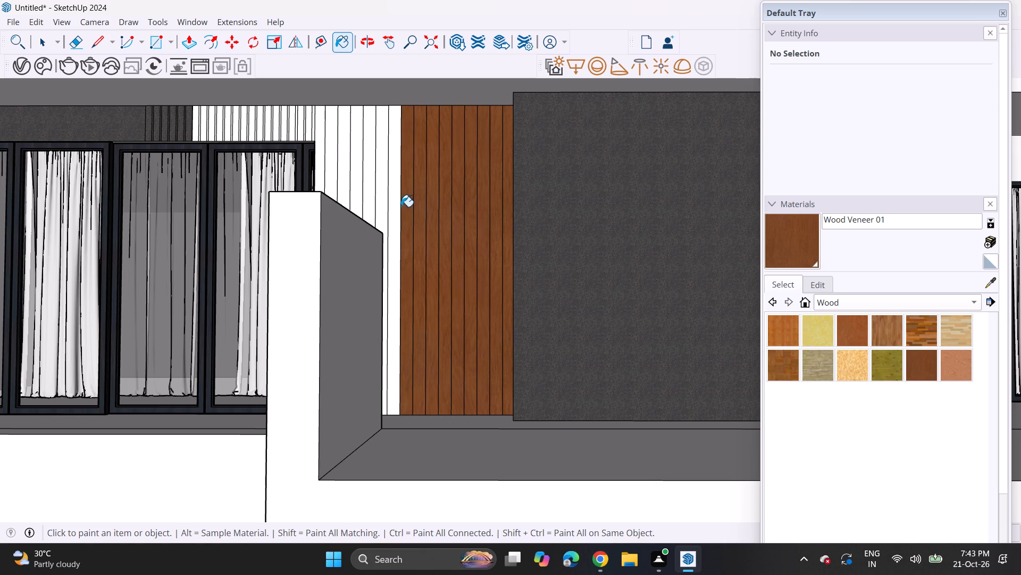
pyautogui.click(399, 200)
pyautogui.click(379, 171)
pyautogui.click(370, 161)
pyautogui.click(353, 151)
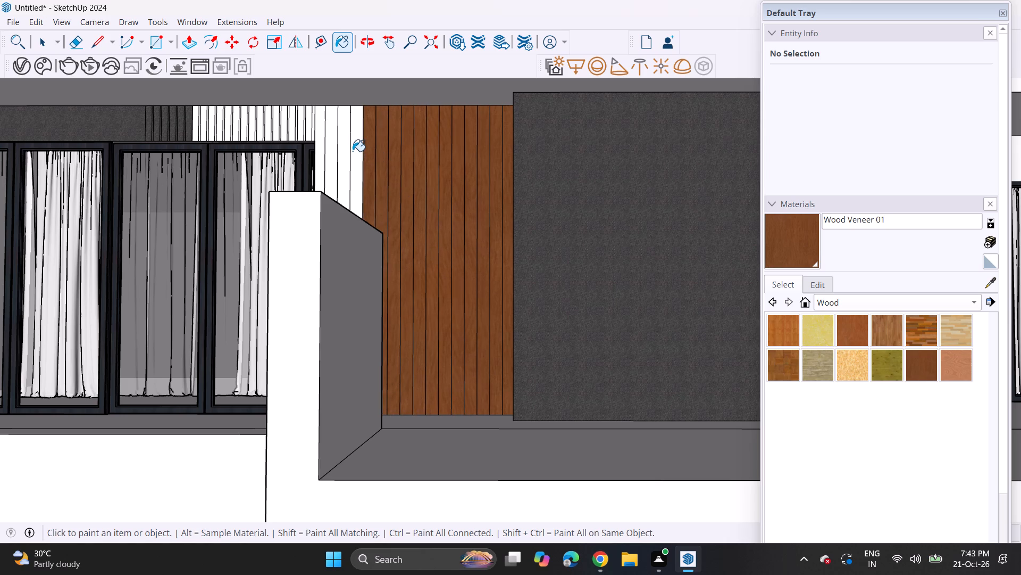
pyautogui.click(344, 146)
pyautogui.click(331, 141)
pyautogui.click(319, 136)
pyautogui.click(313, 129)
# Paint the first three wide strips above the window, starting at the granite-textured section, and the narrow ones between them with Wood Veneer 01.
pyautogui.scroll(2, 304, 121)
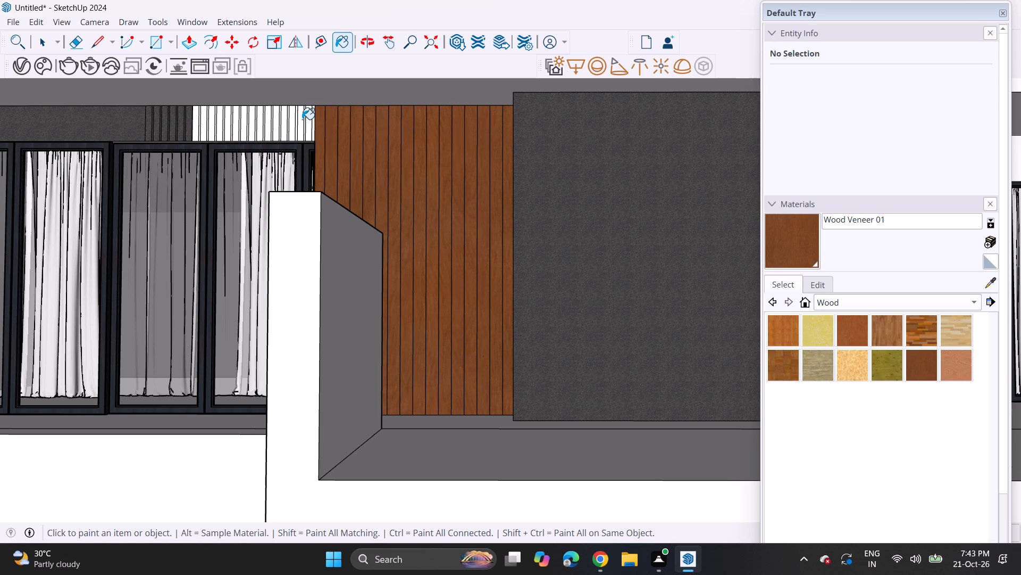
pyautogui.scroll(7, 302, 119)
pyautogui.moveTo(303, 140); pyautogui.dragTo(484, 154, button='middle')
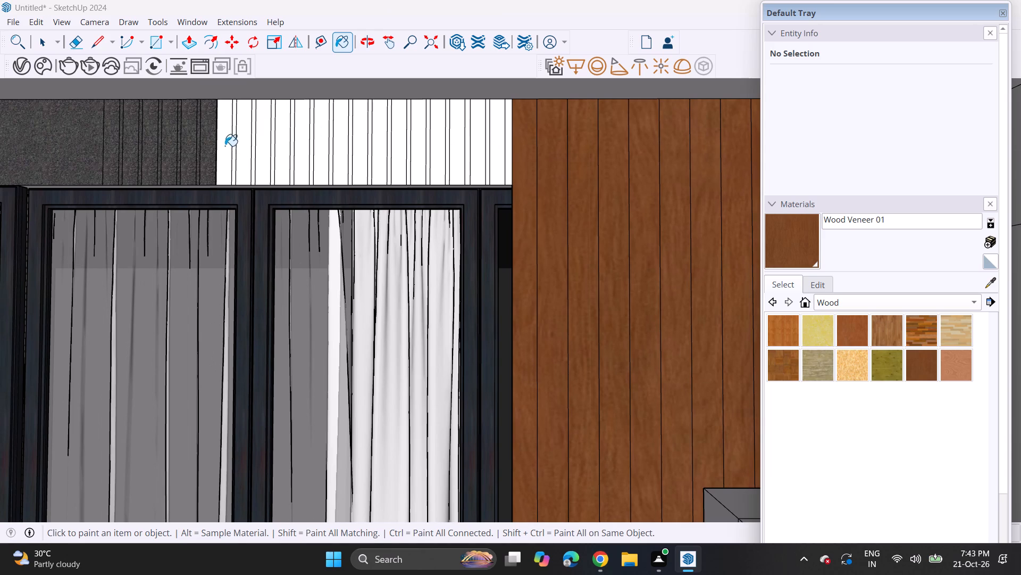
pyautogui.click(225, 146)
pyautogui.click(231, 145)
pyautogui.click(233, 149)
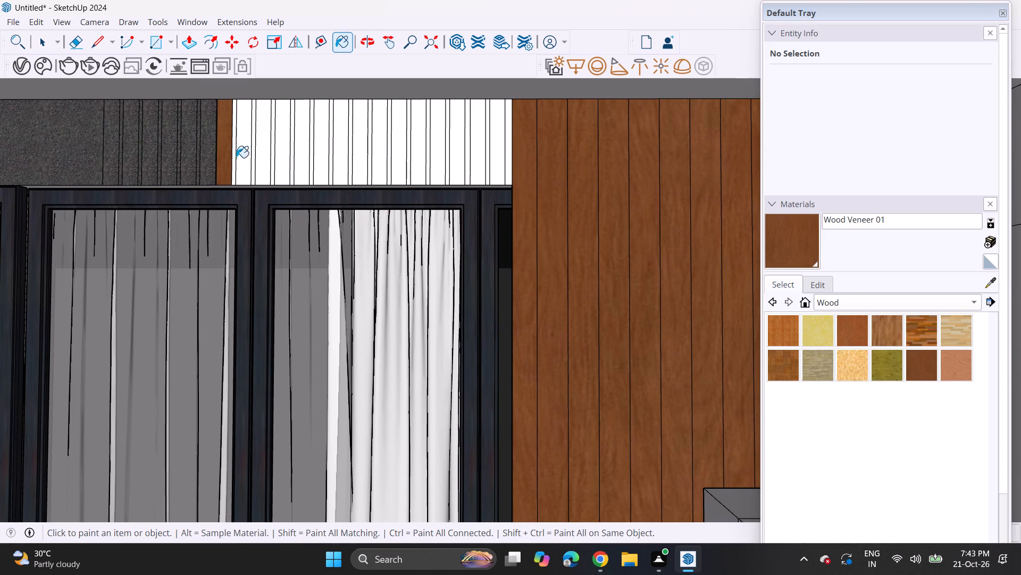
pyautogui.click(232, 153)
pyautogui.click(236, 153)
pyautogui.click(235, 149)
pyautogui.click(245, 151)
pyautogui.click(258, 148)
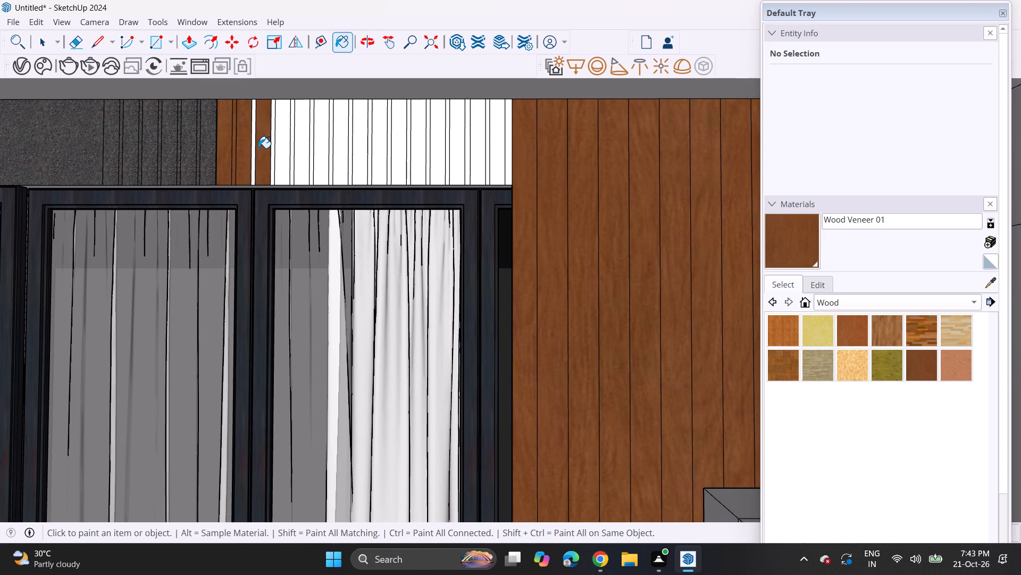
pyautogui.click(251, 135)
pyautogui.click(255, 142)
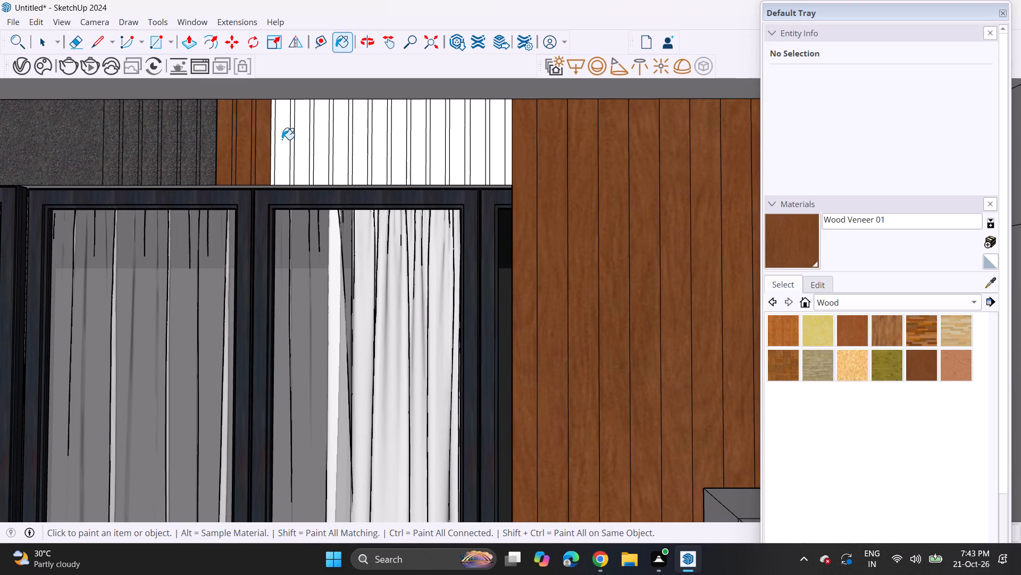
# Continue Wood Veneer 01 over the next four wide strips above the window and their adjoining narrow strips.
pyautogui.click(282, 139)
pyautogui.click(272, 149)
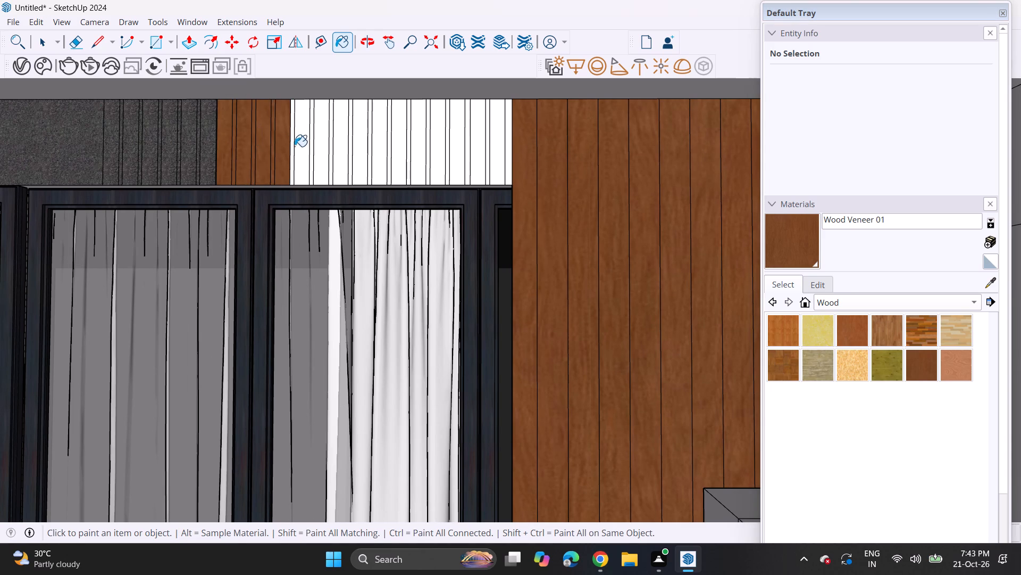
pyautogui.click(290, 144)
pyautogui.click(295, 147)
pyautogui.click(293, 146)
pyautogui.click(300, 142)
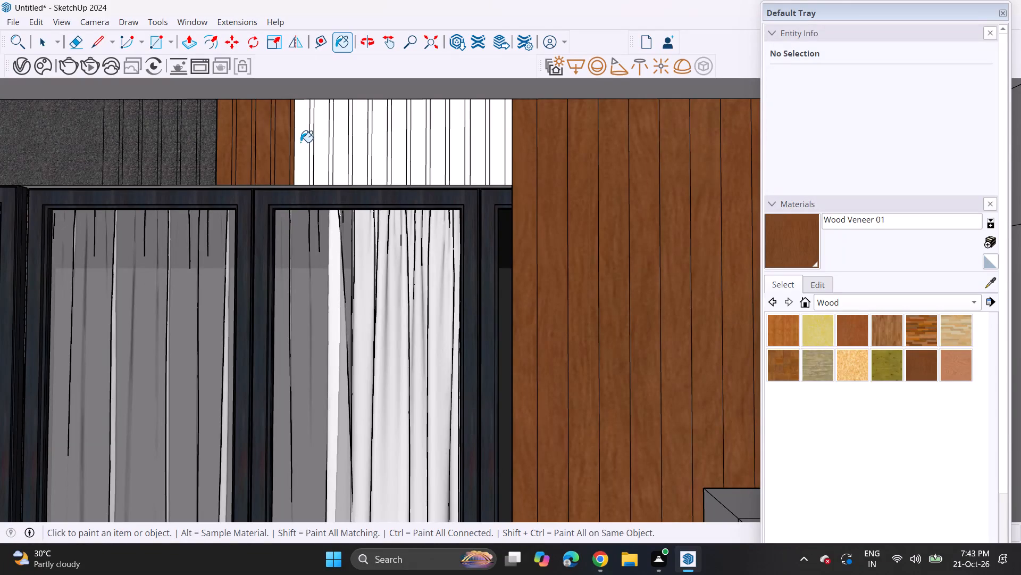
pyautogui.click(313, 143)
pyautogui.click(322, 145)
pyautogui.click(337, 143)
pyautogui.click(333, 143)
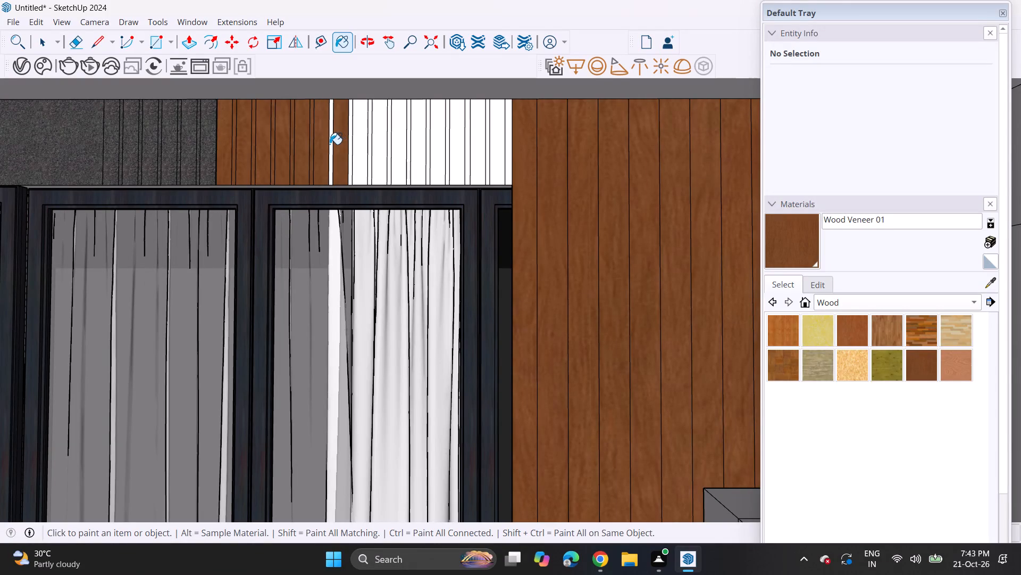
pyautogui.click(330, 144)
pyautogui.click(333, 147)
pyautogui.click(331, 148)
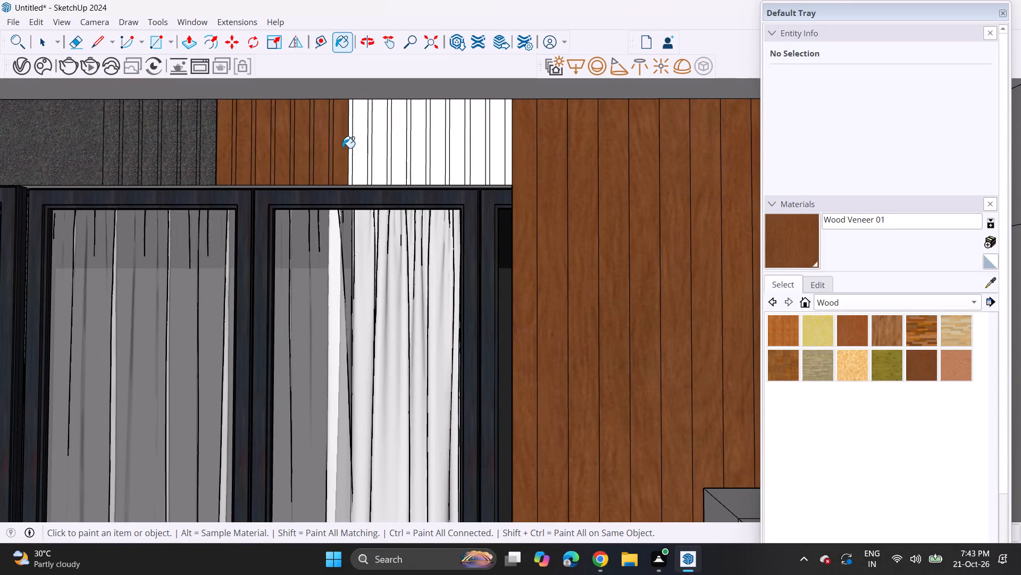
# Paint the next wide strip above the window and the narrow strips on both sides of it with Wood Veneer 01.
pyautogui.click(353, 156)
pyautogui.click(351, 153)
pyautogui.click(351, 153)
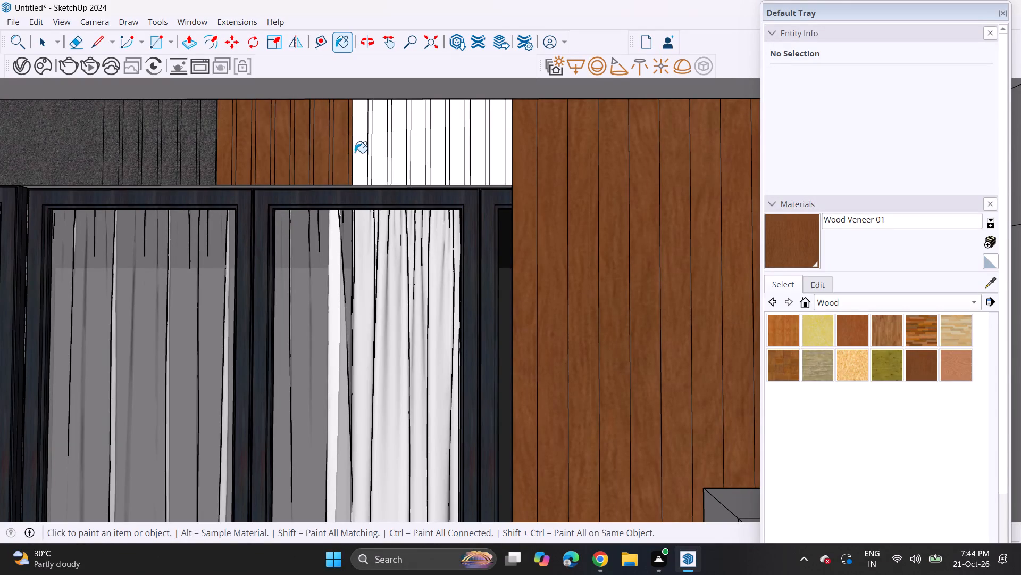
pyautogui.click(367, 153)
pyautogui.click(371, 155)
pyautogui.click(361, 166)
pyautogui.doubleClick(372, 160)
pyautogui.click(369, 164)
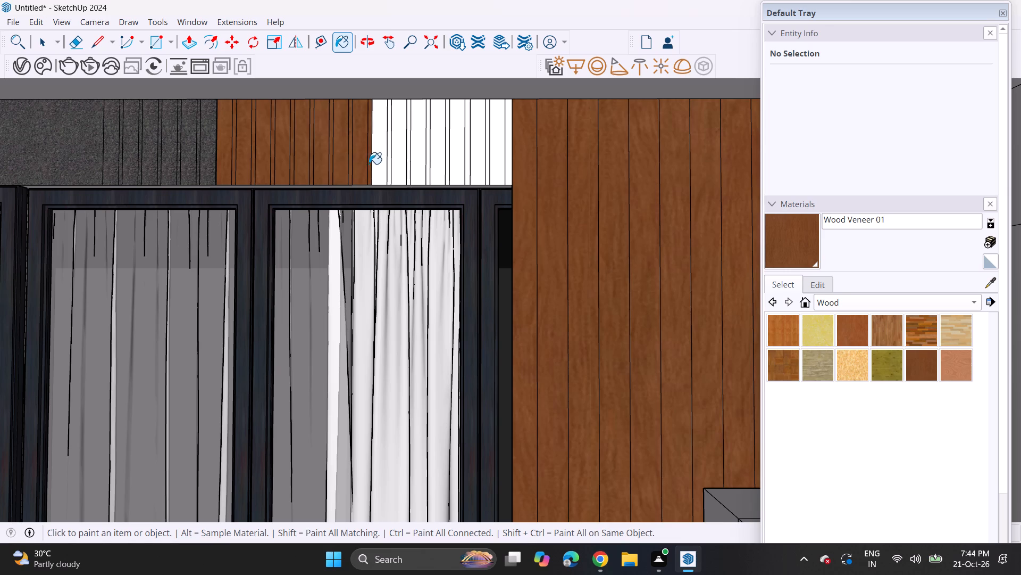
# Paint the next two wide strips above the window and the narrow strip between them with Wood Veneer 01.
pyautogui.click(375, 157)
pyautogui.moveTo(379, 157); pyautogui.dragTo(385, 160)
pyautogui.moveTo(386, 161); pyautogui.dragTo(399, 161)
pyautogui.click(404, 160)
pyautogui.doubleClick(401, 165)
pyautogui.moveTo(394, 169); pyautogui.dragTo(389, 172)
pyautogui.moveTo(383, 168); pyautogui.dragTo(383, 167)
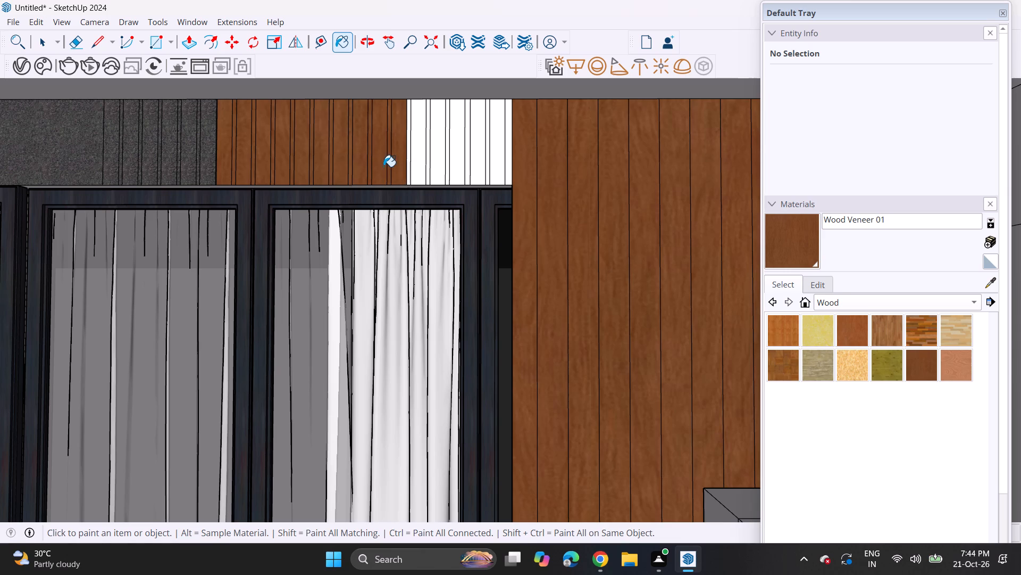
pyautogui.moveTo(383, 167); pyautogui.dragTo(389, 164)
pyautogui.moveTo(402, 153); pyautogui.dragTo(404, 159)
pyautogui.doubleClick(405, 159)
# Continue Wood Veneer 01 over the next three wide strips above the window and their adjoining narrow strips.
pyautogui.doubleClick(416, 161)
pyautogui.click(411, 159)
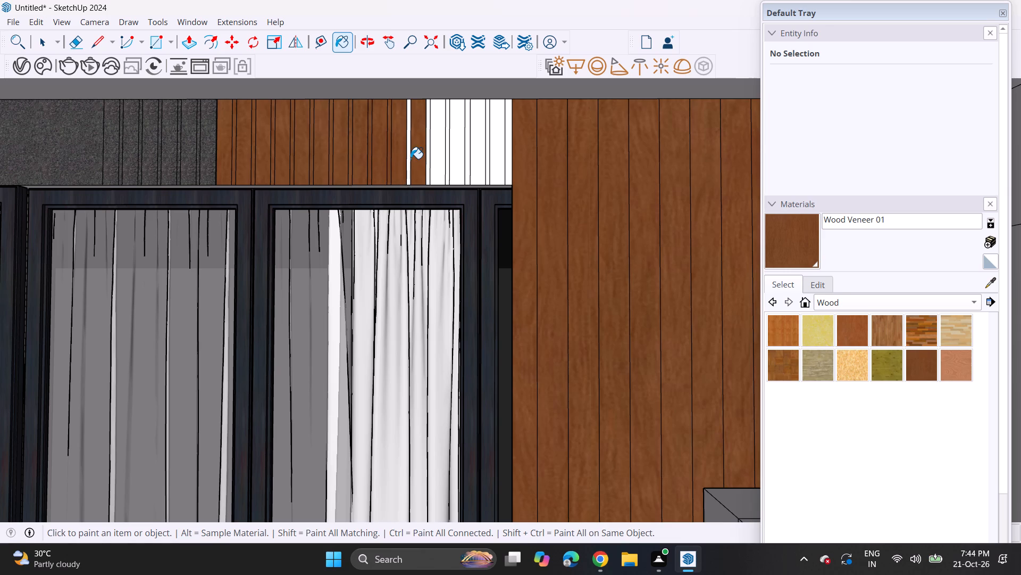
pyautogui.click(408, 157)
pyautogui.click(424, 151)
pyautogui.click(430, 150)
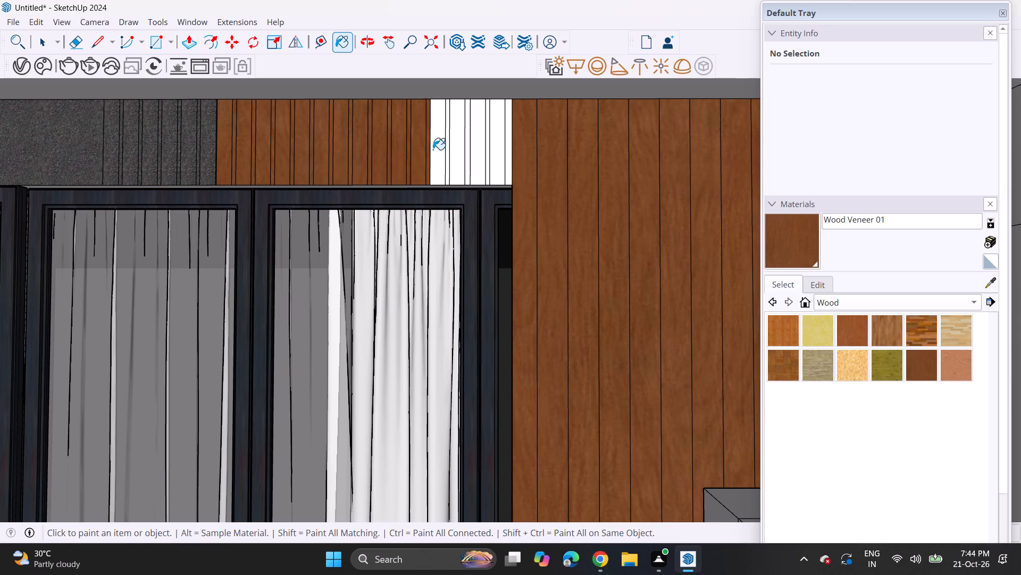
pyautogui.click(433, 150)
pyautogui.moveTo(438, 149); pyautogui.dragTo(443, 149)
pyautogui.click(448, 149)
pyautogui.click(450, 152)
pyautogui.click(448, 163)
pyautogui.click(466, 150)
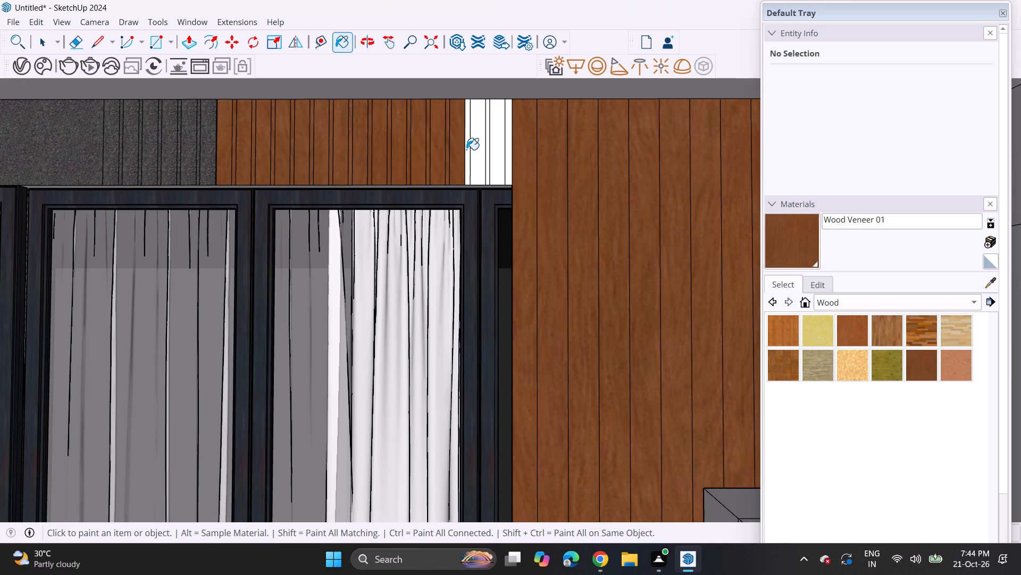
# Paint the last white strips above the window, up to the full-height veneer cladding, with Wood Veneer 01.
pyautogui.moveTo(474, 153); pyautogui.dragTo(480, 153)
pyautogui.moveTo(482, 152); pyautogui.dragTo(491, 152)
pyautogui.click(496, 151)
pyautogui.click(488, 157)
pyautogui.click(504, 149)
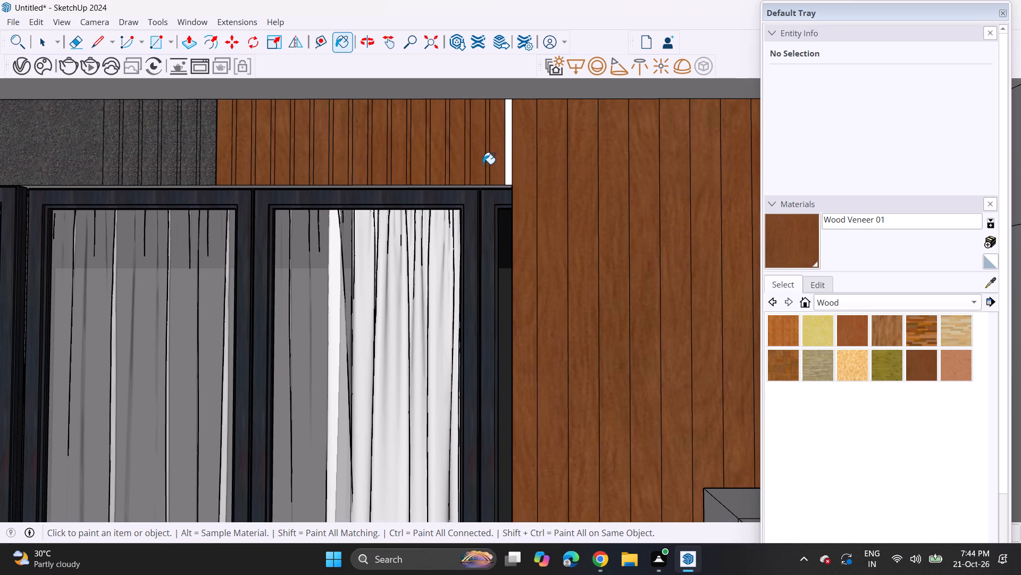
pyautogui.click(504, 157)
pyautogui.click(513, 155)
# Paint the six wide granite-textured strips above the window with Wood Veneer 01.
pyautogui.scroll(-13, 455, 184)
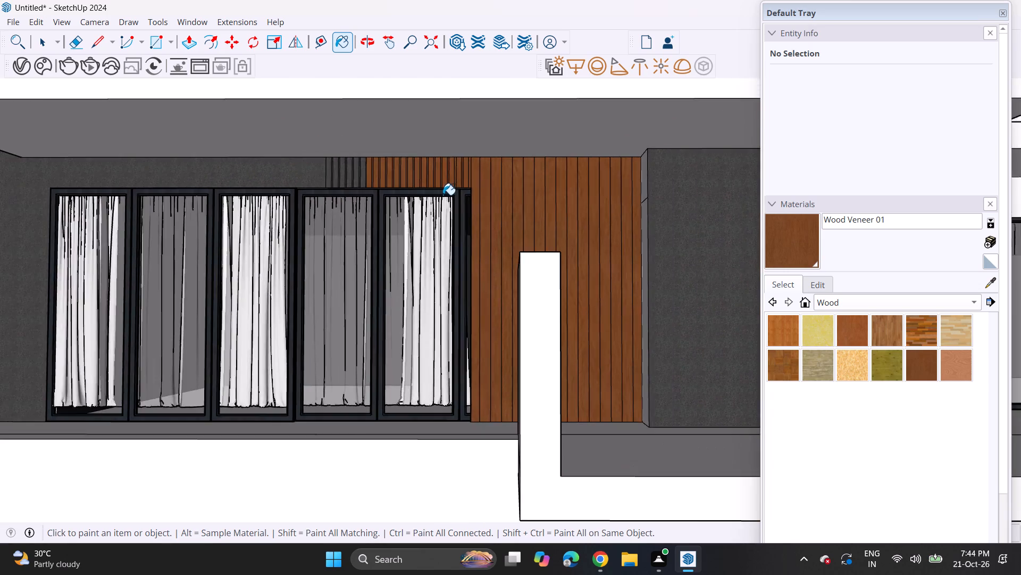
pyautogui.scroll(-2, 443, 195)
pyautogui.keyDown('shift'); pyautogui.moveTo(454, 159); pyautogui.dragTo(443, 280, button='middle'); pyautogui.keyUp('shift')
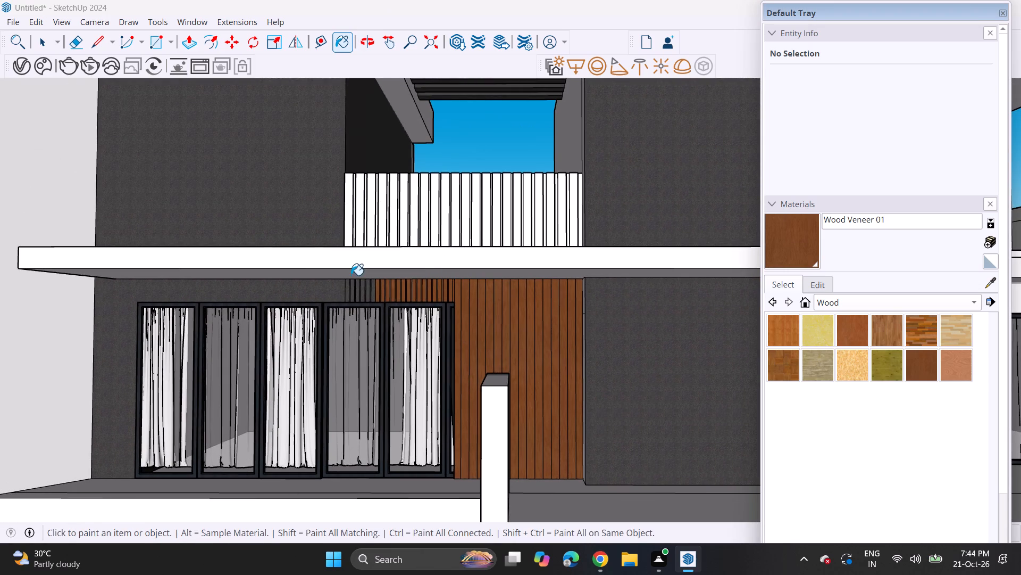
pyautogui.scroll(6, 276, 282)
pyautogui.scroll(2, 434, 371)
pyautogui.scroll(4, 384, 281)
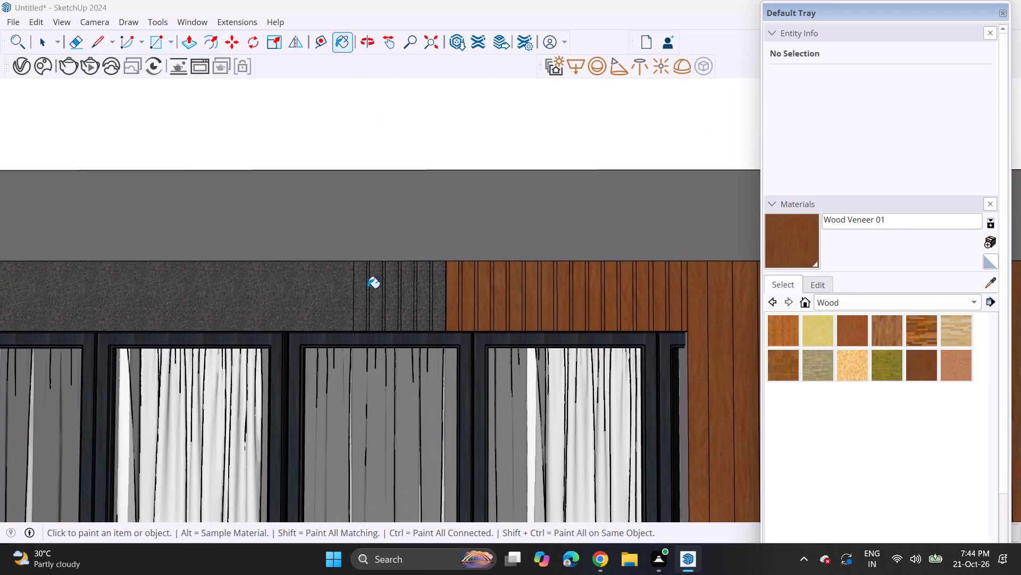
pyautogui.click(366, 290)
pyautogui.click(372, 293)
pyautogui.moveTo(388, 300); pyautogui.dragTo(393, 302)
pyautogui.click(405, 305)
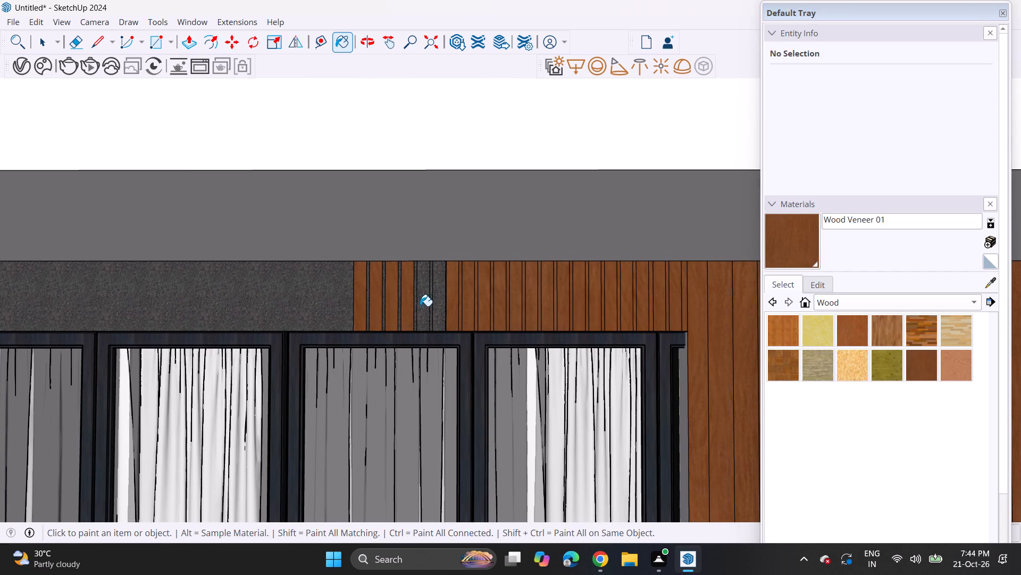
pyautogui.click(423, 309)
pyautogui.click(450, 305)
pyautogui.click(442, 301)
pyautogui.scroll(5, 426, 303)
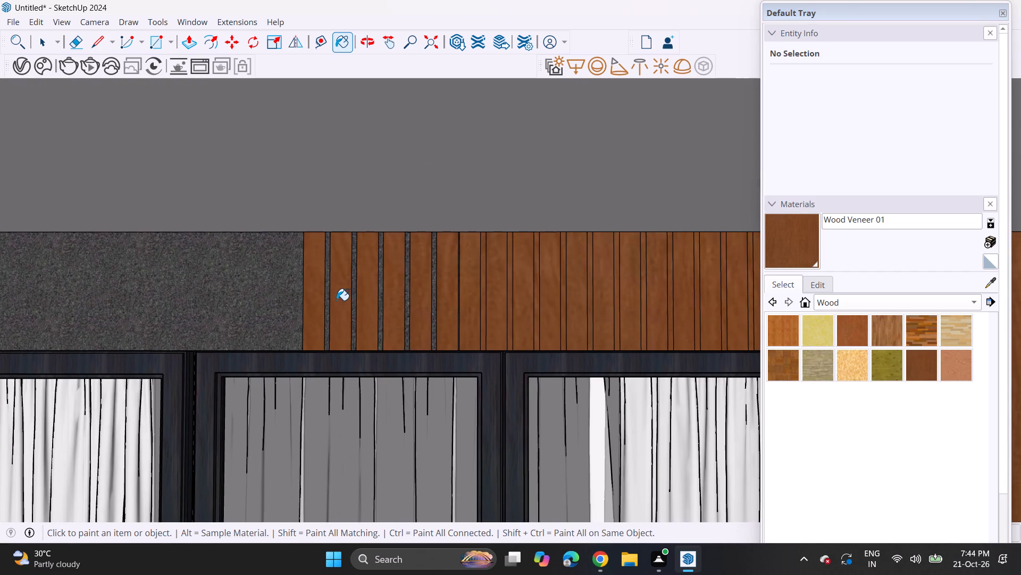
# Paint the five narrow granite-textured strips left between the veneered ones above the window with Wood Veneer 01.
pyautogui.click(328, 302)
pyautogui.click(354, 306)
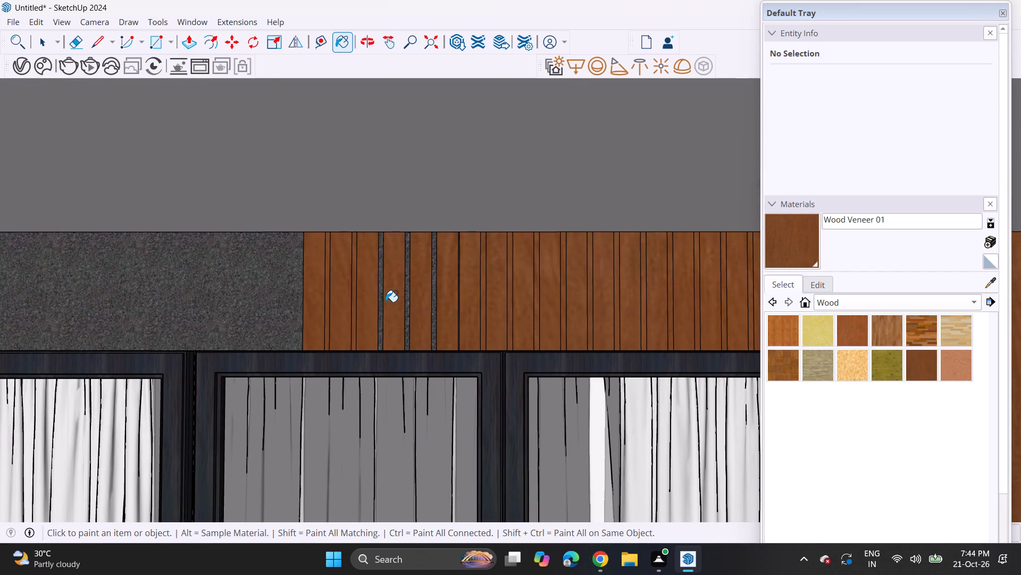
pyautogui.click(380, 299)
pyautogui.click(406, 300)
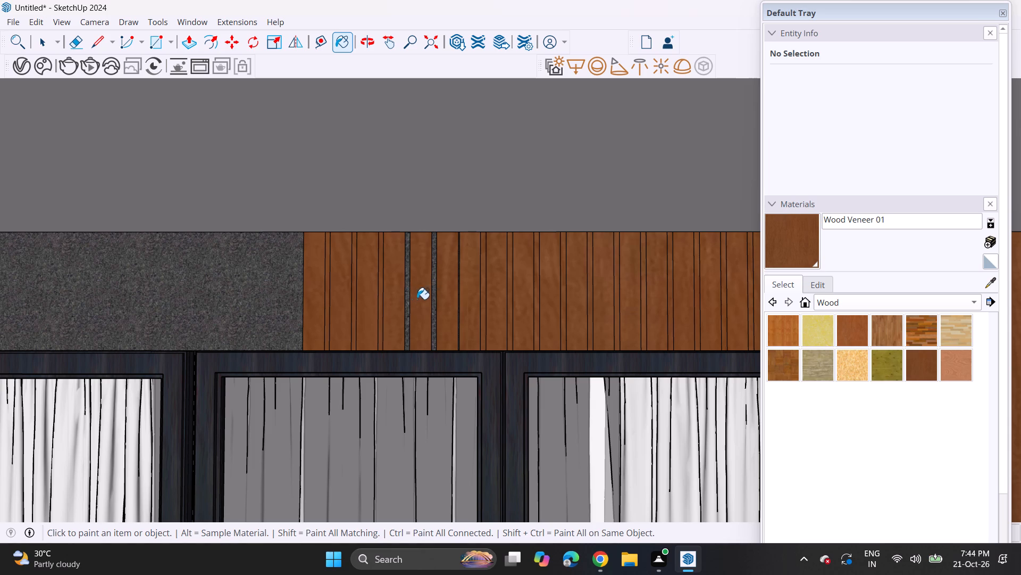
pyautogui.click(434, 303)
pyautogui.click(408, 305)
# Paint the first four white slats of the balcony parapet on the floor above, and the gaps between them, with Wood Veneer 01.
pyautogui.scroll(-7, 397, 287)
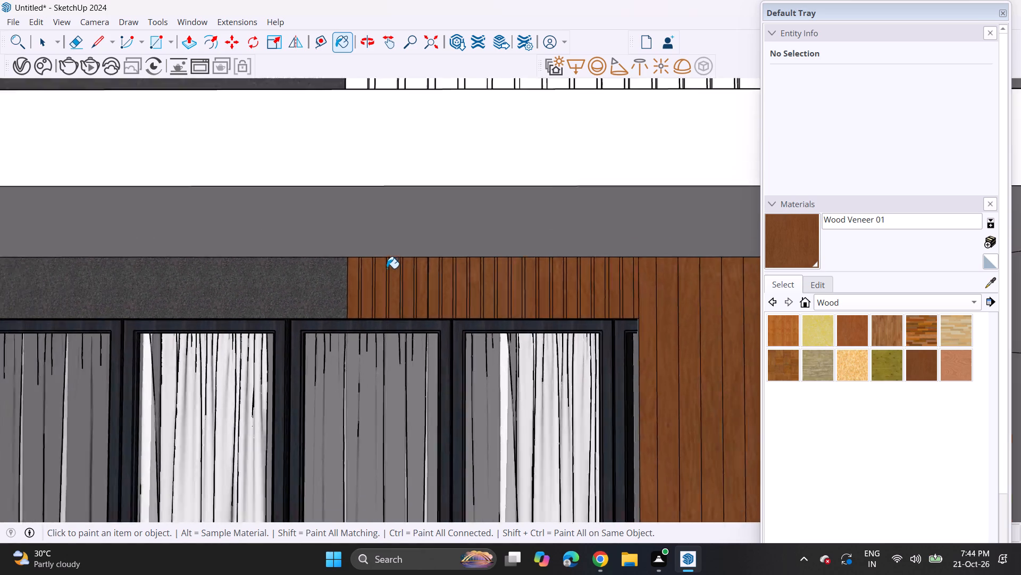
pyautogui.scroll(-6, 387, 268)
pyautogui.keyDown('shift'); pyautogui.moveTo(405, 126); pyautogui.dragTo(362, 215, button='middle'); pyautogui.keyUp('shift')
pyautogui.click(324, 209)
pyautogui.scroll(4, 336, 207)
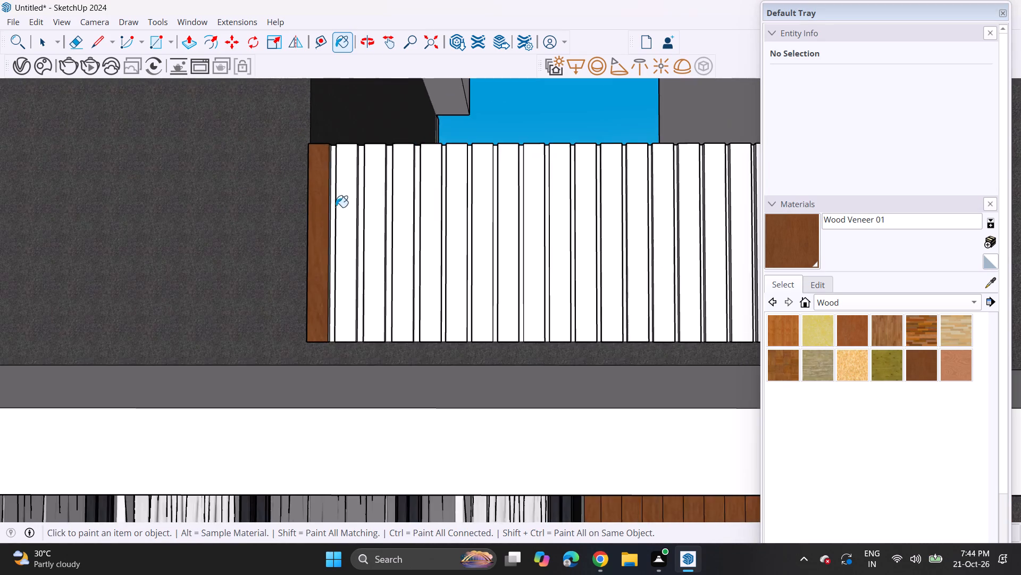
pyautogui.scroll(4, 322, 209)
pyautogui.click(337, 218)
pyautogui.moveTo(353, 227); pyautogui.dragTo(362, 228)
pyautogui.click(380, 227)
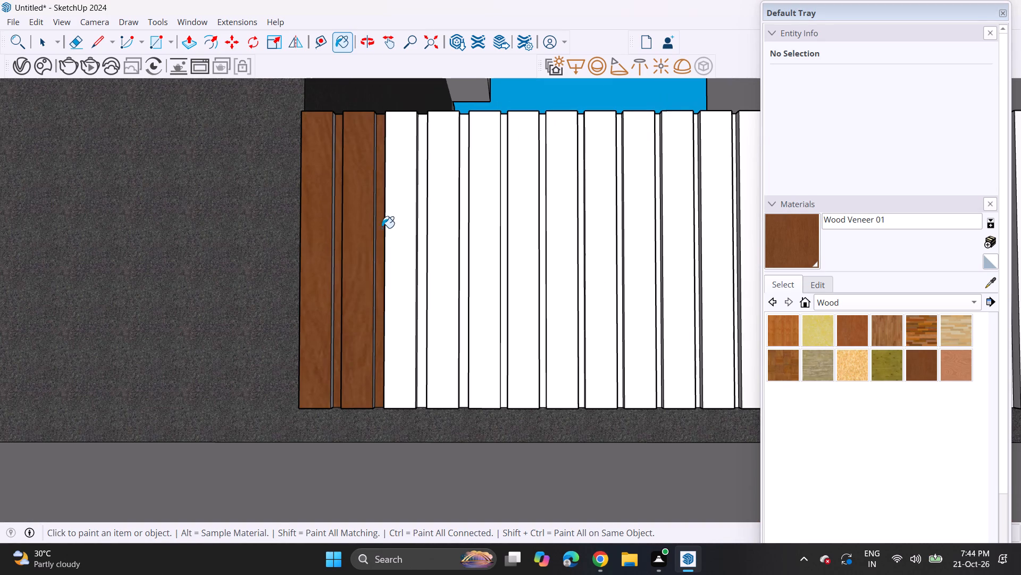
pyautogui.moveTo(395, 228); pyautogui.dragTo(403, 232)
pyautogui.click(427, 228)
pyautogui.click(419, 230)
pyautogui.click(436, 227)
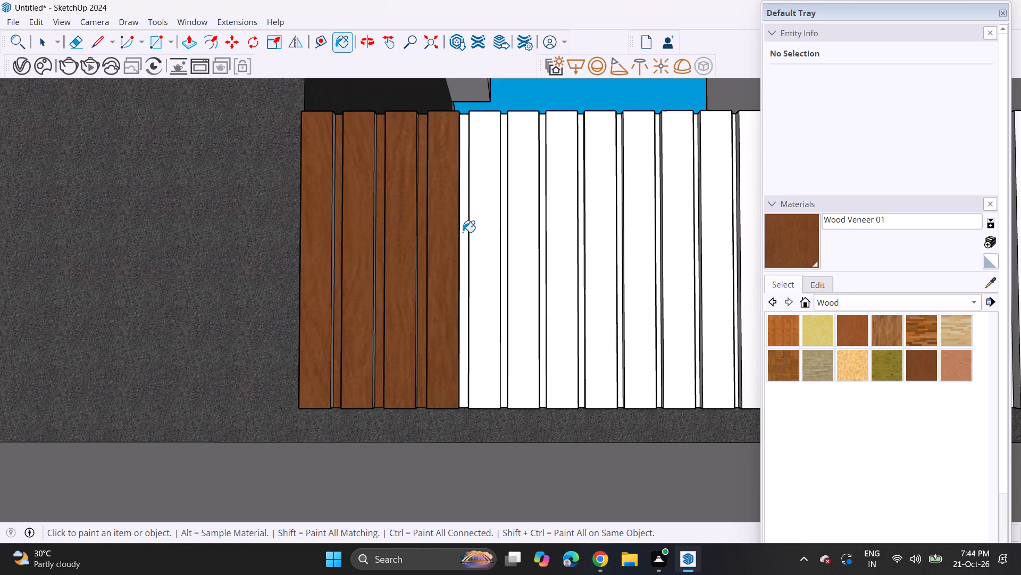
# Paint the fifth to seventh slats of the upper balcony parapet, and the gaps between them, with Wood Veneer 01.
pyautogui.click(463, 232)
pyautogui.moveTo(478, 236); pyautogui.dragTo(483, 239)
pyautogui.click(501, 241)
pyautogui.click(534, 239)
pyautogui.click(559, 239)
pyautogui.click(549, 251)
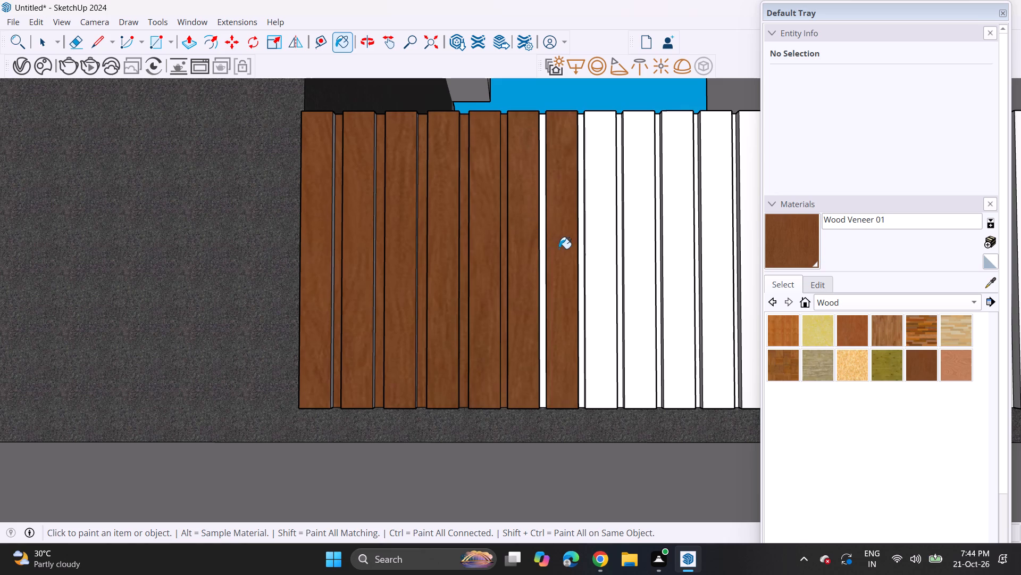
pyautogui.click(552, 260)
pyautogui.click(544, 268)
# Paint the eighth and ninth parapet slats and the gaps beside them with Wood Veneer 01.
pyautogui.moveTo(557, 267); pyautogui.dragTo(562, 273)
pyautogui.click(564, 273)
pyautogui.click(575, 268)
pyautogui.moveTo(575, 268); pyautogui.dragTo(583, 267)
pyautogui.click(587, 266)
pyautogui.moveTo(588, 268); pyautogui.dragTo(588, 271)
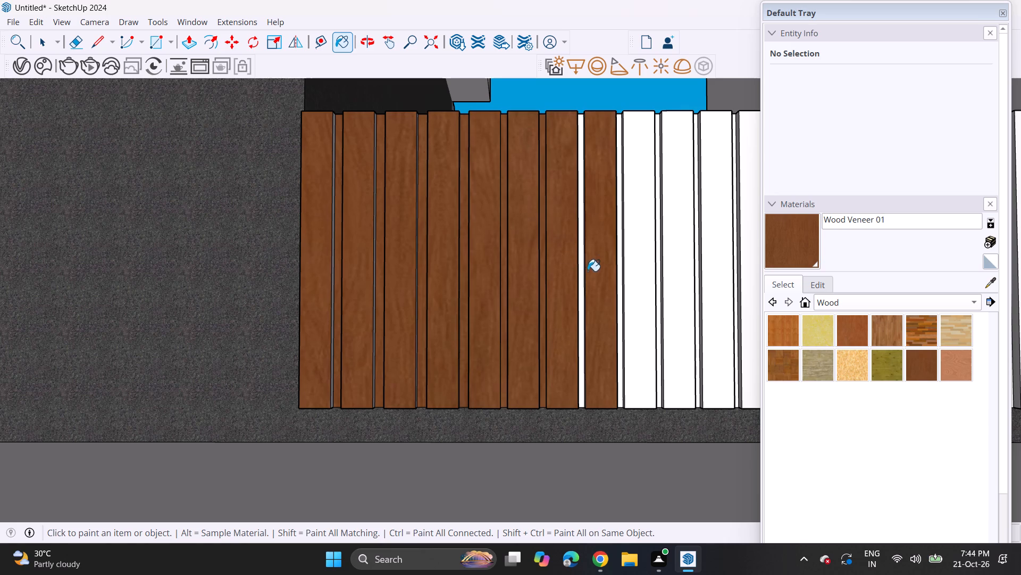
pyautogui.moveTo(588, 271); pyautogui.dragTo(584, 274)
pyautogui.click(582, 276)
pyautogui.moveTo(611, 277); pyautogui.dragTo(622, 280)
pyautogui.moveTo(633, 280); pyautogui.dragTo(627, 287)
pyautogui.click(623, 287)
pyautogui.moveTo(623, 293); pyautogui.dragTo(620, 302)
pyautogui.click(620, 301)
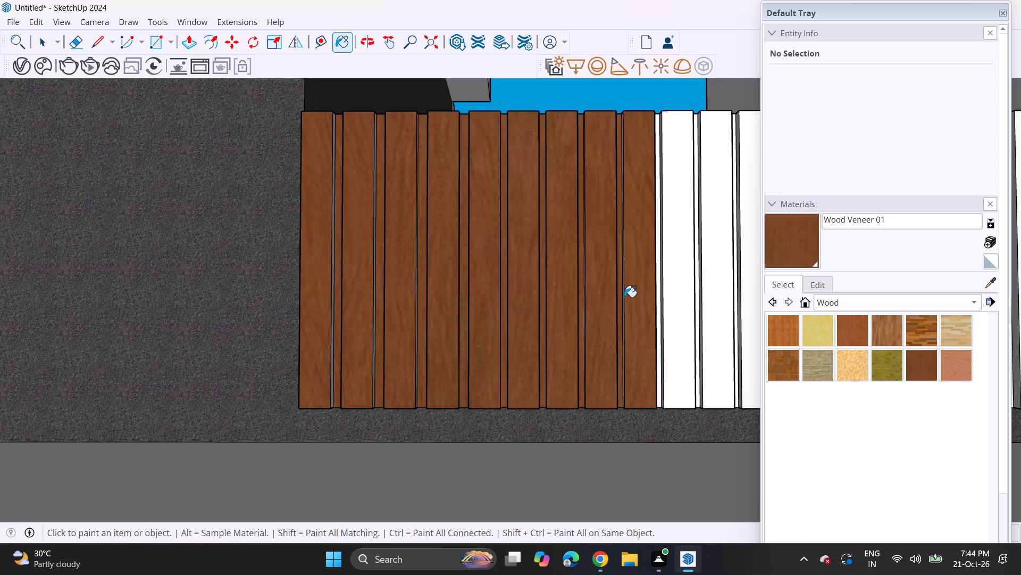
# Paint the tenth and eleventh parapet slats and the gaps before them with Wood Veneer 01.
pyautogui.keyDown('shift'); pyautogui.moveTo(623, 287); pyautogui.dragTo(92, 310, button='middle'); pyautogui.keyUp('shift')
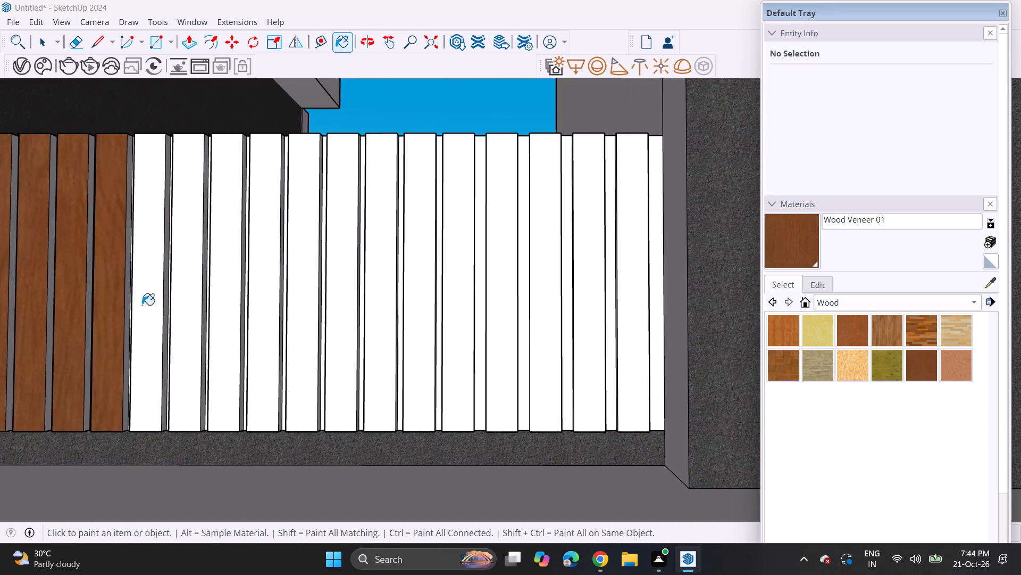
pyautogui.moveTo(142, 305); pyautogui.dragTo(202, 305, button='middle')
pyautogui.click(93, 311)
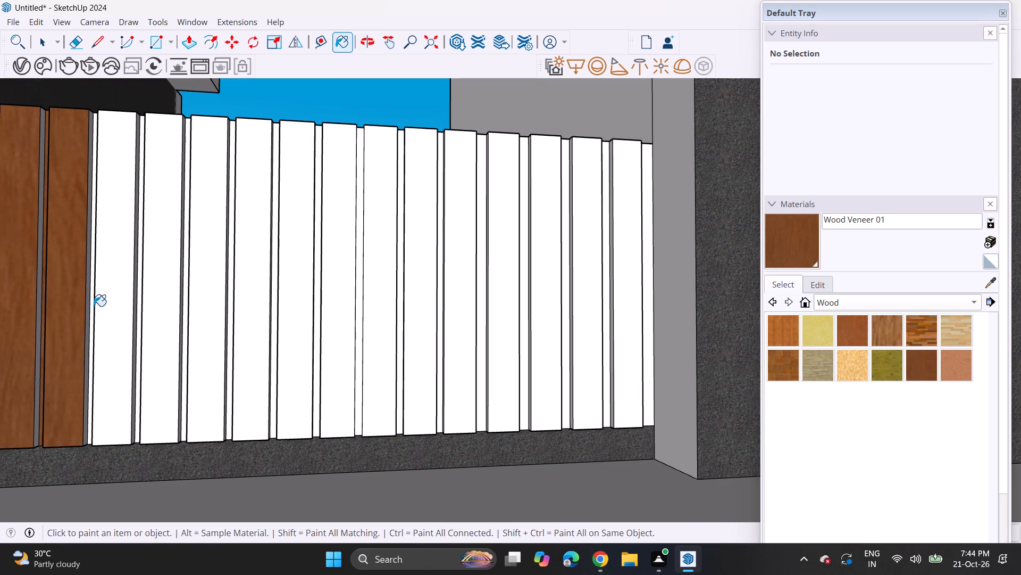
pyautogui.click(93, 305)
pyautogui.moveTo(100, 299); pyautogui.dragTo(105, 299)
pyautogui.moveTo(133, 293); pyautogui.dragTo(139, 292)
pyautogui.click(150, 289)
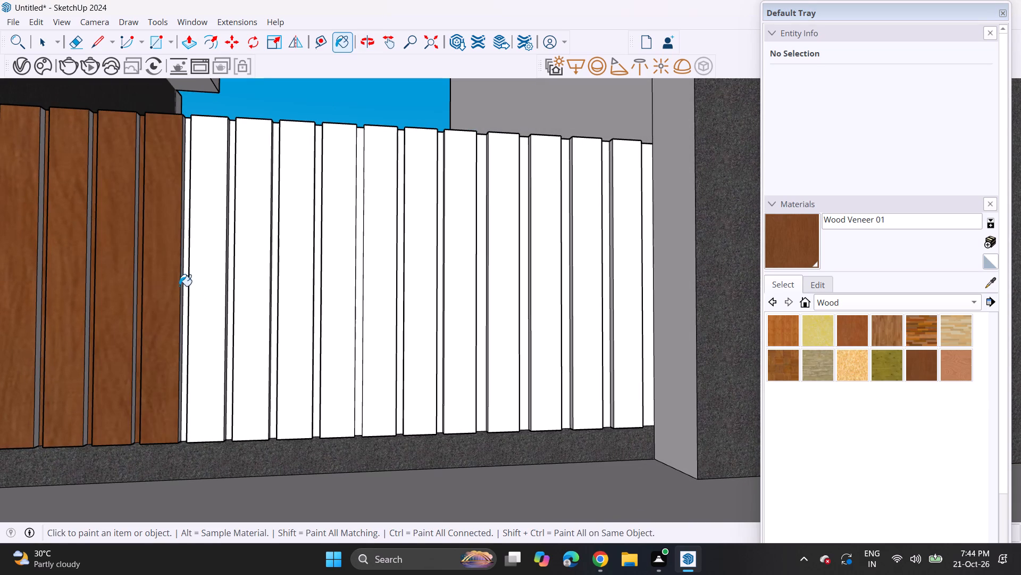
# Paint the twelfth and thirteenth parapet slats and the gaps before them with Wood Veneer 01.
pyautogui.moveTo(179, 286); pyautogui.dragTo(189, 288)
pyautogui.click(189, 288)
pyautogui.moveTo(186, 286); pyautogui.dragTo(192, 284)
pyautogui.click(241, 274)
pyautogui.click(195, 282)
pyautogui.click(184, 289)
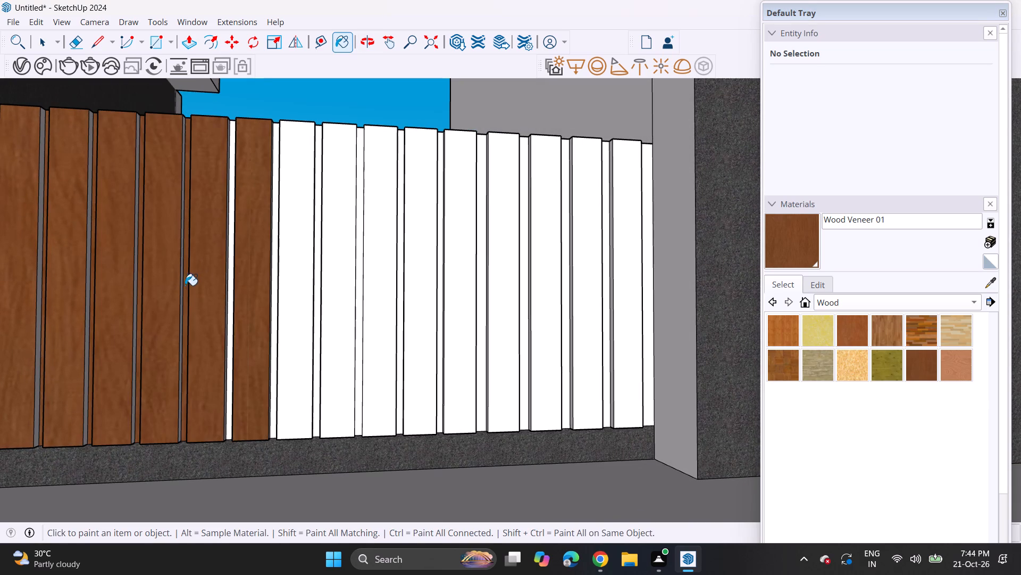
pyautogui.click(236, 282)
pyautogui.click(234, 285)
pyautogui.moveTo(232, 288); pyautogui.dragTo(229, 293)
pyautogui.click(229, 293)
# Paint the fourteenth to seventeenth parapet slats, and the gaps between them, with Wood Veneer 01.
pyautogui.click(287, 280)
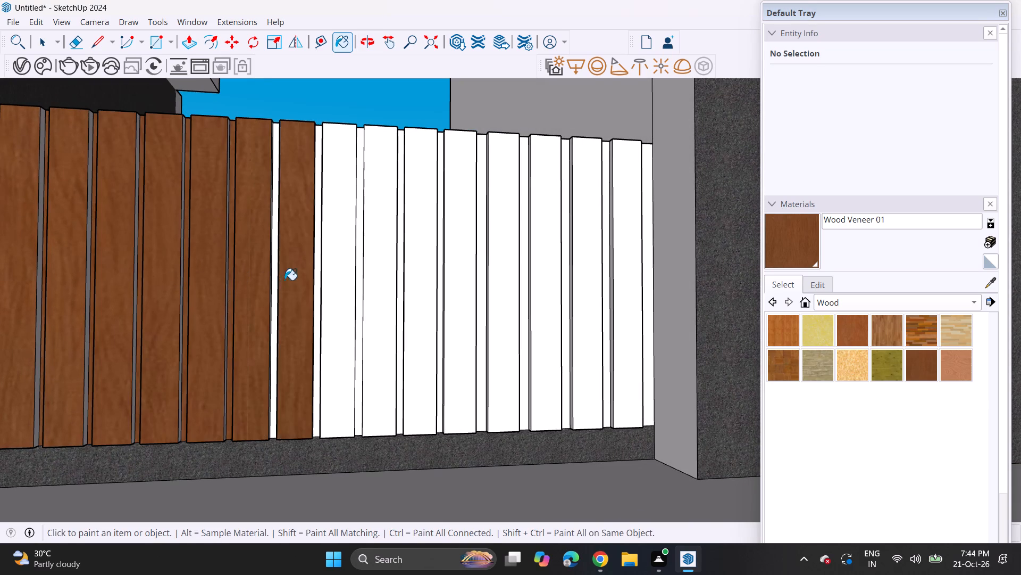
pyautogui.click(273, 294)
pyautogui.moveTo(340, 284); pyautogui.dragTo(328, 291)
pyautogui.doubleClick(321, 298)
pyautogui.doubleClick(355, 292)
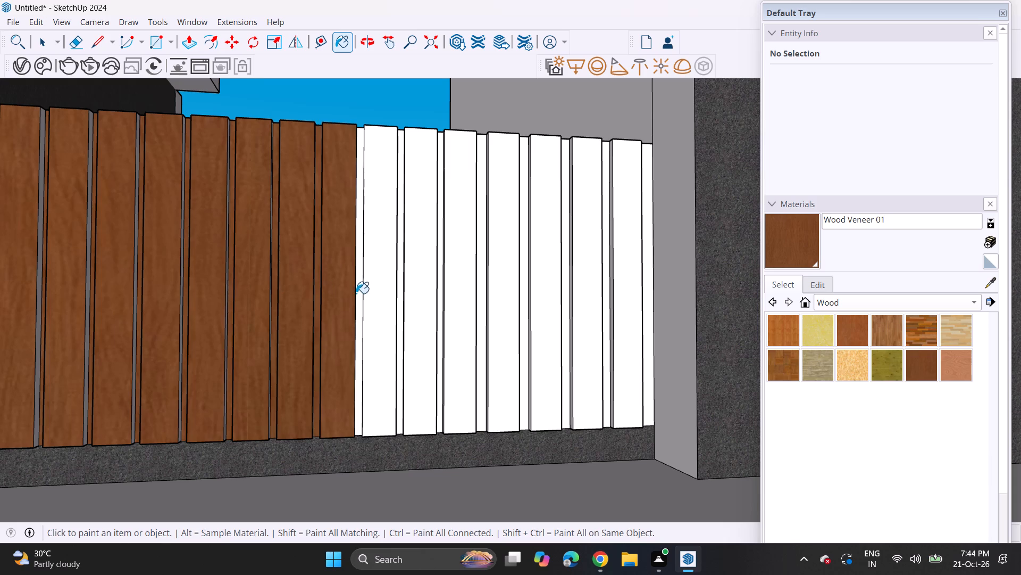
pyautogui.doubleClick(359, 292)
pyautogui.moveTo(363, 295); pyautogui.dragTo(394, 293)
pyautogui.click(402, 292)
pyautogui.click(417, 290)
pyautogui.click(400, 307)
# Paint the eighteenth and nineteenth parapet slats and the gaps before them with Wood Veneer 01.
pyautogui.click(443, 291)
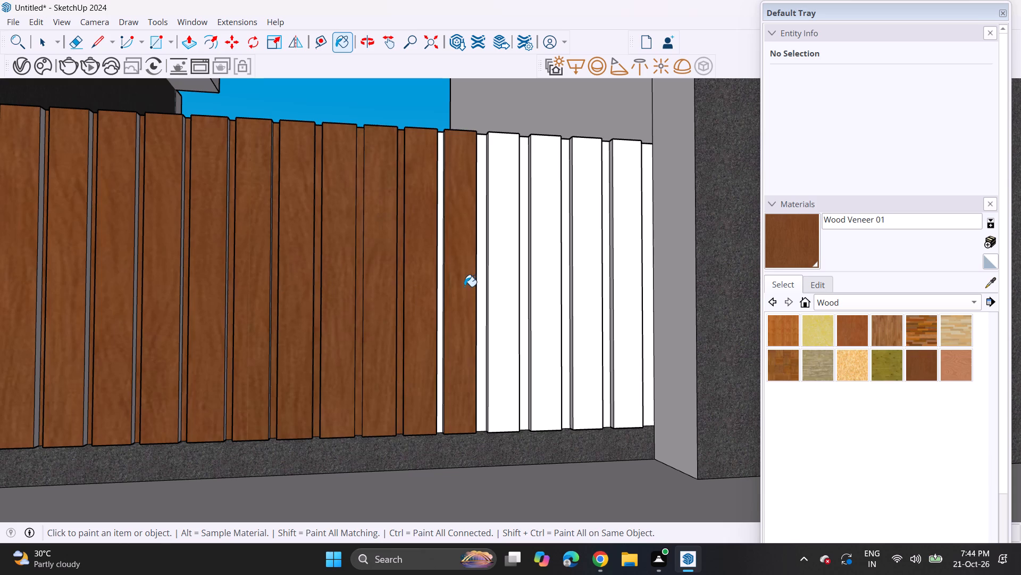
pyautogui.moveTo(463, 289); pyautogui.dragTo(469, 290)
pyautogui.moveTo(478, 287); pyautogui.dragTo(439, 304)
pyautogui.click(440, 302)
pyautogui.moveTo(497, 291); pyautogui.dragTo(495, 301)
pyautogui.click(486, 309)
pyautogui.click(480, 317)
pyautogui.click(491, 312)
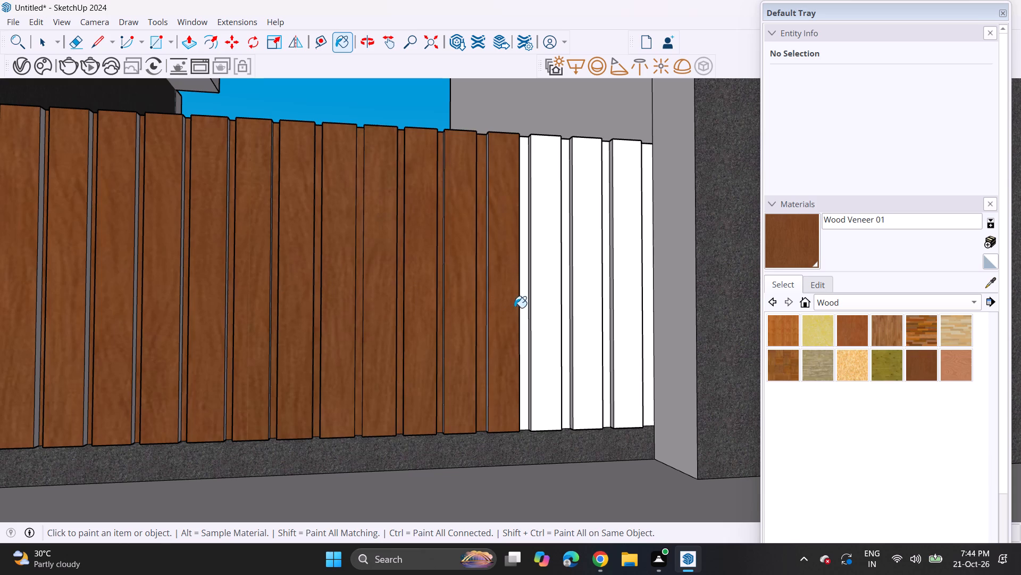
# Paint the twentieth parapet slat and the gaps on both sides of it with Wood Veneer 01.
pyautogui.moveTo(514, 308); pyautogui.dragTo(518, 313)
pyautogui.click(522, 310)
pyautogui.click(523, 314)
pyautogui.moveTo(532, 313); pyautogui.dragTo(538, 319)
pyautogui.click(557, 315)
pyautogui.click(556, 319)
pyautogui.click(559, 317)
pyautogui.click(567, 319)
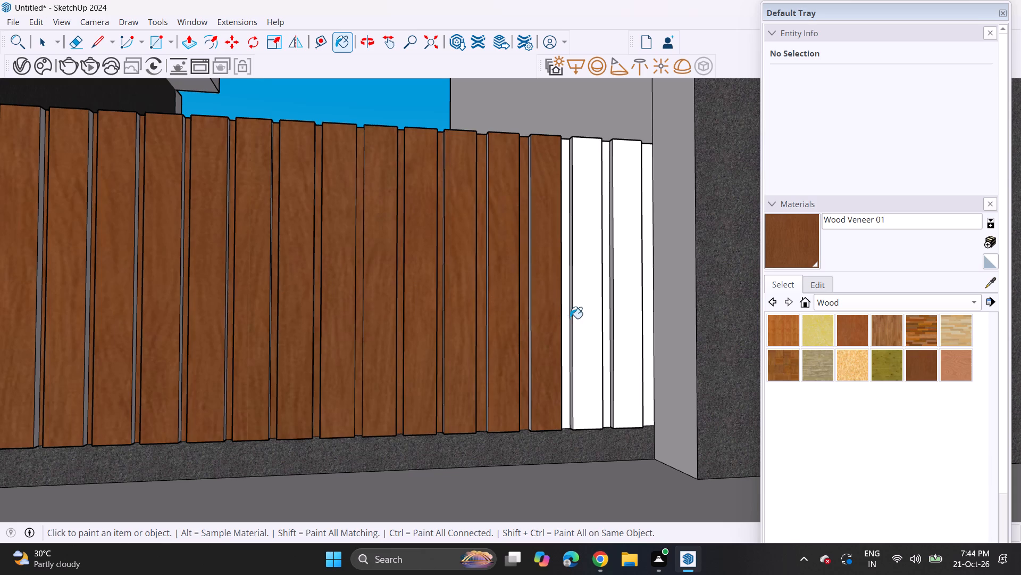
pyautogui.doubleClick(573, 316)
# Paint the last two parapet slats, the gap between them and the end strip at the side wall with Wood Veneer 01.
pyautogui.moveTo(591, 317); pyautogui.dragTo(595, 322)
pyautogui.click(611, 313)
pyautogui.click(611, 321)
pyautogui.click(605, 321)
pyautogui.click(616, 312)
pyautogui.moveTo(620, 313); pyautogui.dragTo(639, 313)
pyautogui.click(655, 310)
pyautogui.click(646, 321)
# Examine the veneered parapet and the whole front facade from farther away and from different angles.
pyautogui.scroll(-8, 584, 300)
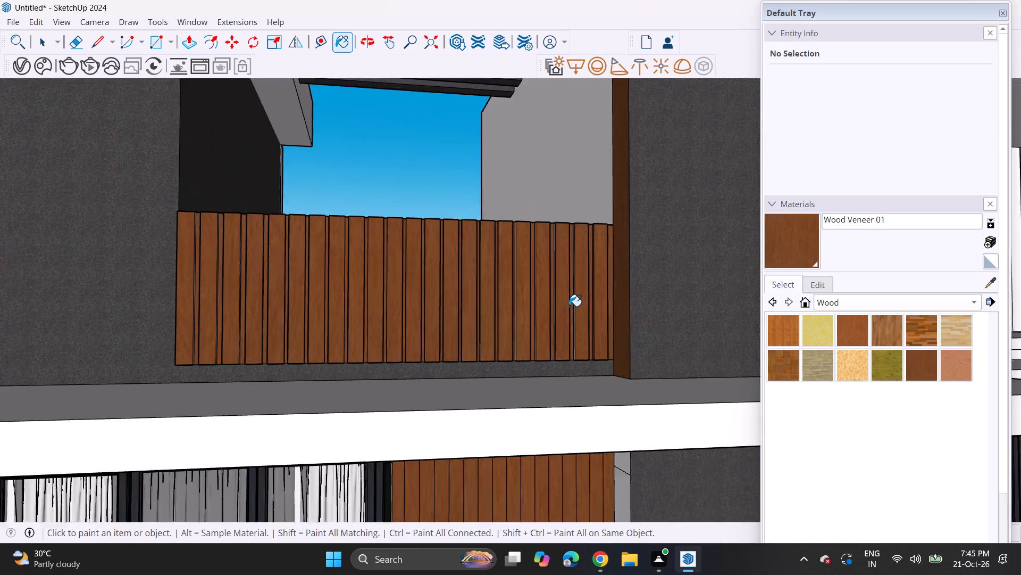
pyautogui.scroll(-11, 569, 306)
pyautogui.moveTo(614, 311); pyautogui.dragTo(474, 305, button='middle')
pyautogui.scroll(1, 528, 312)
pyautogui.scroll(-4, 471, 310)
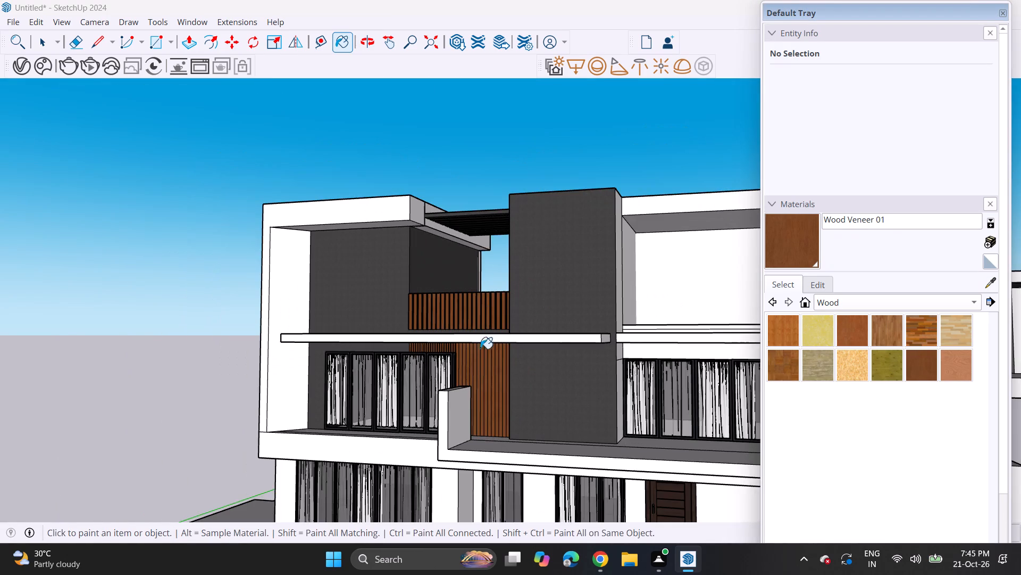
pyautogui.moveTo(483, 363); pyautogui.dragTo(452, 340, button='middle')
pyautogui.moveTo(432, 331); pyautogui.dragTo(509, 318, button='middle')
pyautogui.scroll(-4, 490, 311)
pyautogui.moveTo(489, 316); pyautogui.dragTo(419, 308, button='middle')
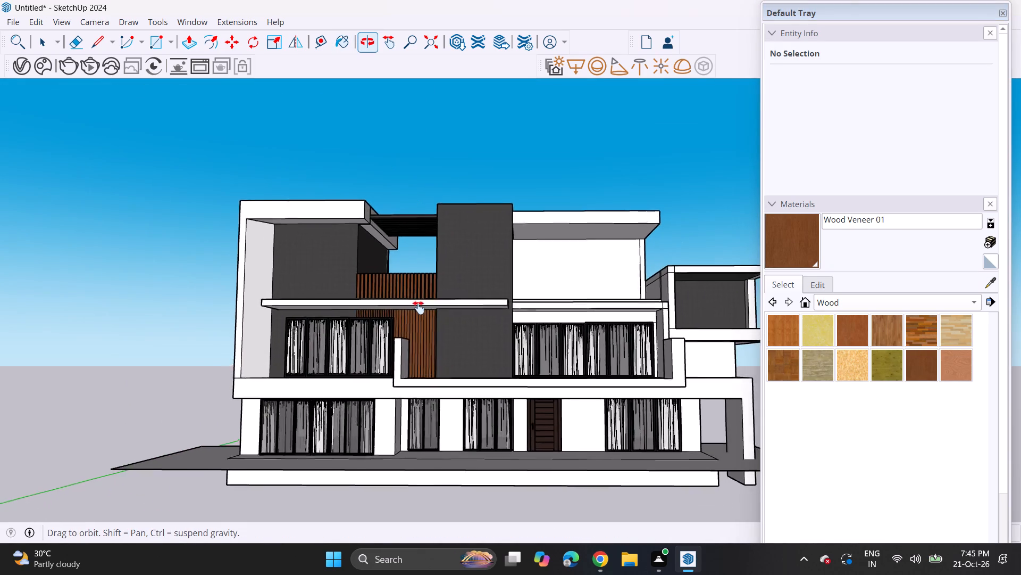
pyautogui.moveTo(419, 308); pyautogui.dragTo(374, 308, button='middle')
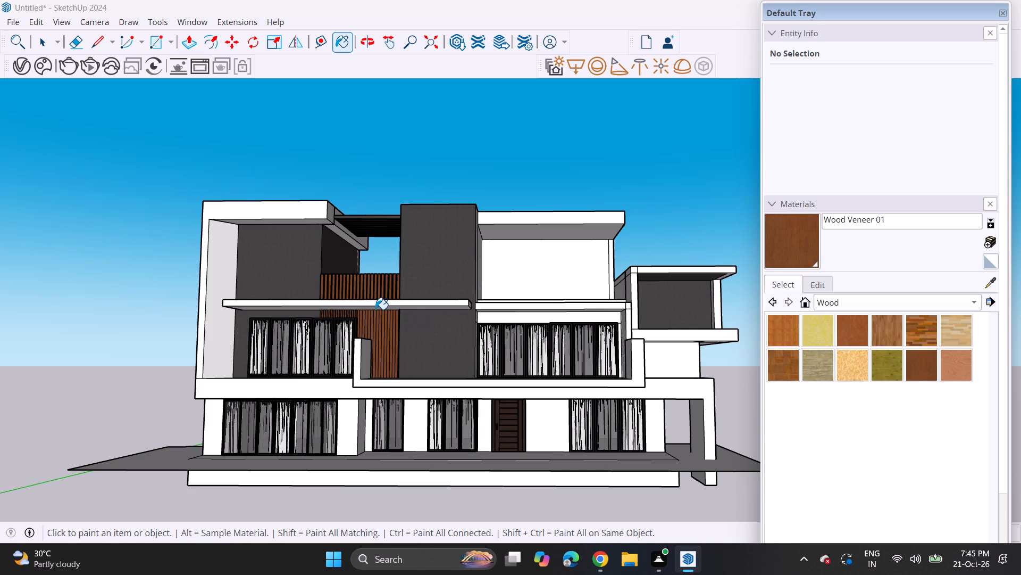
# Draw a small rectangle of about 97 in² on the porch floor, between the entrance door and the neighbouring window.
pyautogui.click(149, 46)
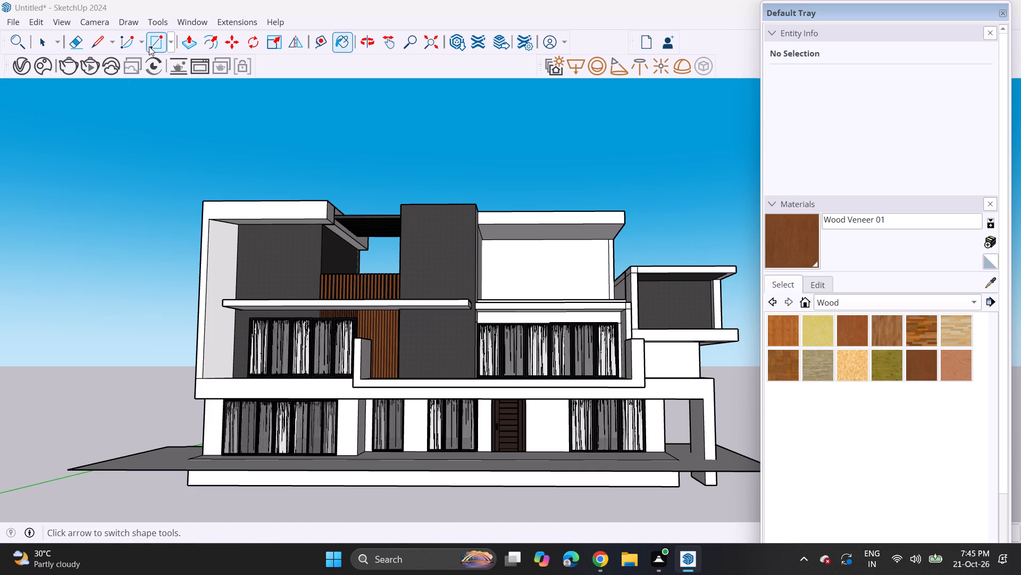
pyautogui.scroll(4, 352, 331)
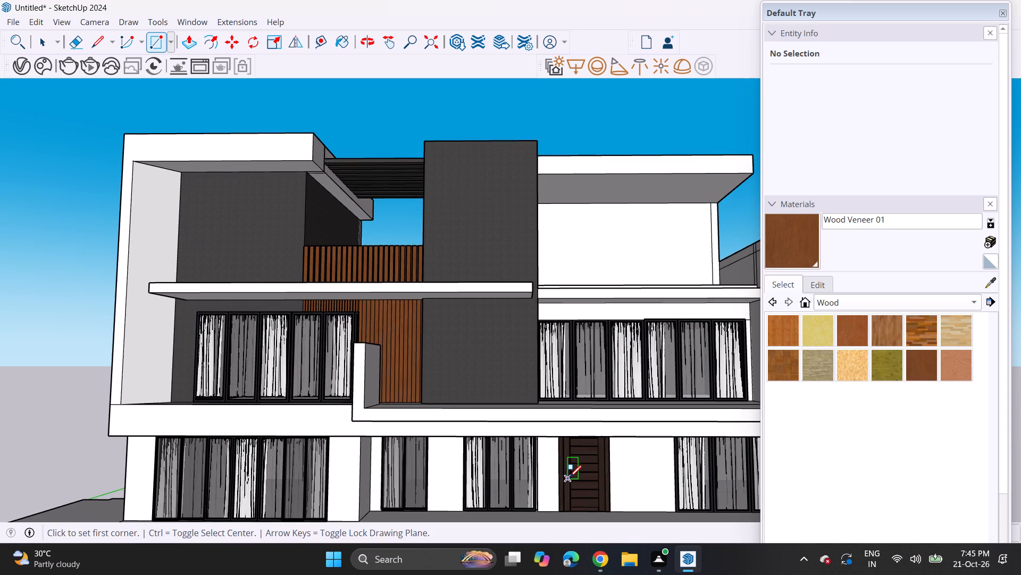
pyautogui.keyDown('shift'); pyautogui.moveTo(570, 477); pyautogui.dragTo(473, 356, button='middle'); pyautogui.keyUp('shift')
pyautogui.moveTo(584, 336); pyautogui.dragTo(582, 234, button='middle')
pyautogui.scroll(3, 549, 259)
pyautogui.moveTo(545, 273); pyautogui.dragTo(587, 341, button='middle')
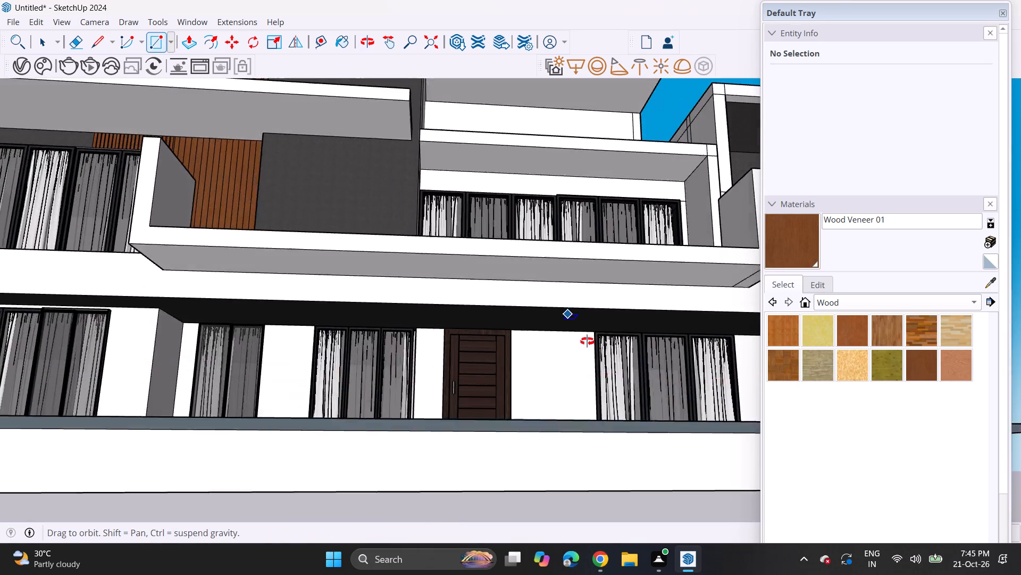
pyautogui.moveTo(587, 341); pyautogui.dragTo(591, 351, button='middle')
pyautogui.moveTo(576, 428); pyautogui.dragTo(565, 569, button='middle')
pyautogui.scroll(6, 597, 464)
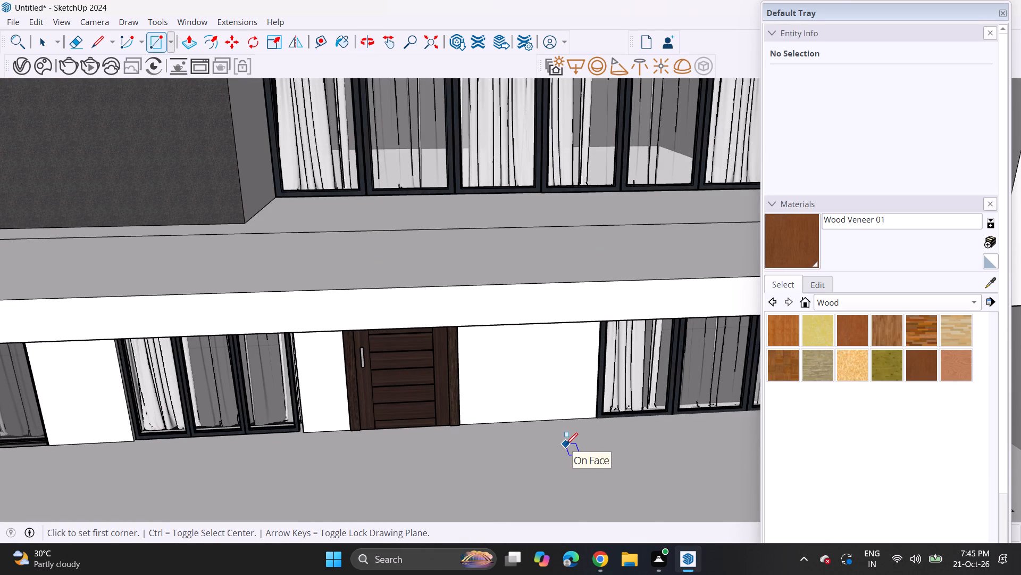
pyautogui.click(566, 445)
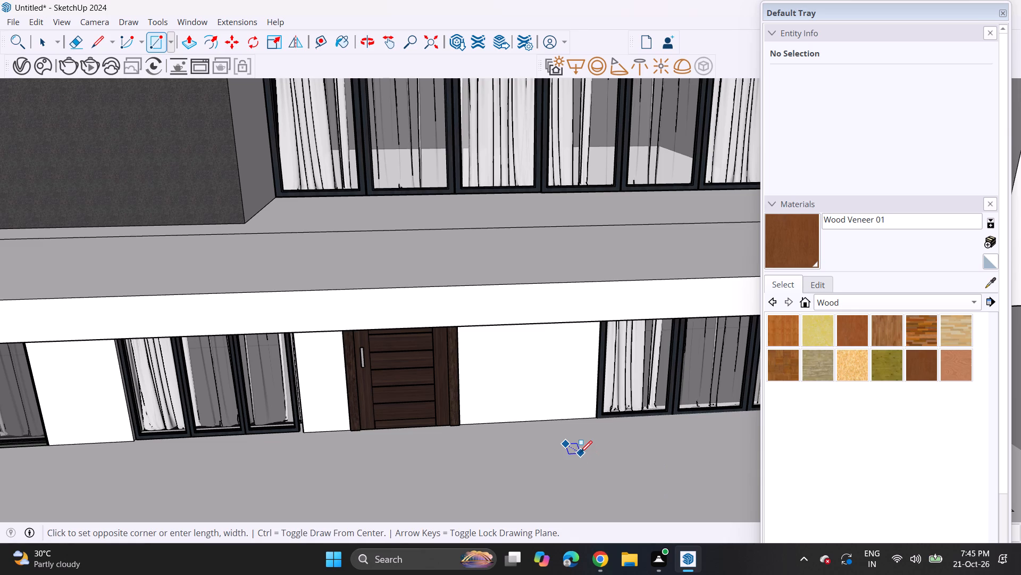
pyautogui.click(580, 453)
# Copy the small floor rectangle three times in an evenly spaced row running outward from the house wall.
pyautogui.press('space')
pyautogui.scroll(8, 573, 449)
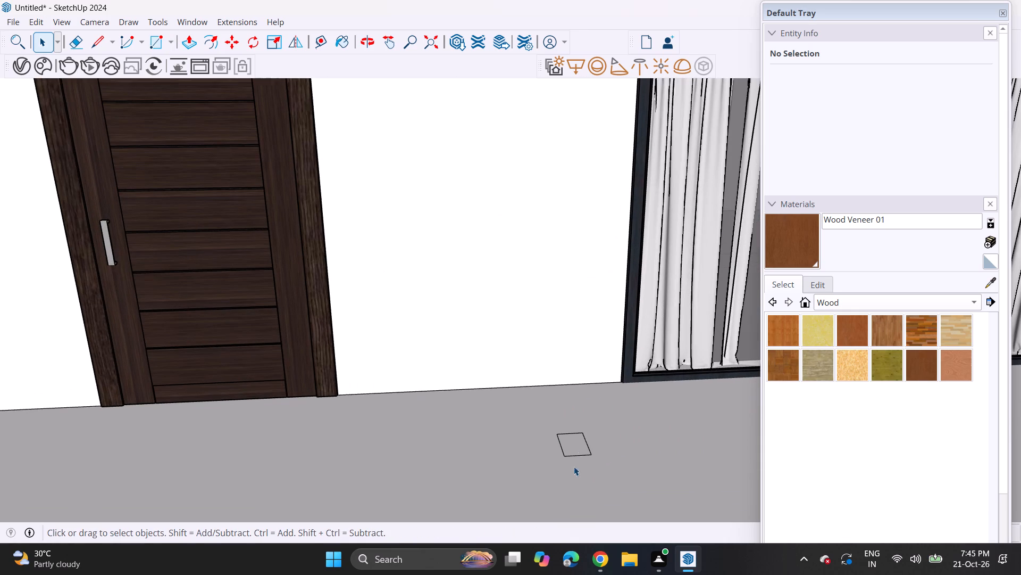
pyautogui.doubleClick(572, 439)
pyautogui.press('m')
pyautogui.click(583, 432)
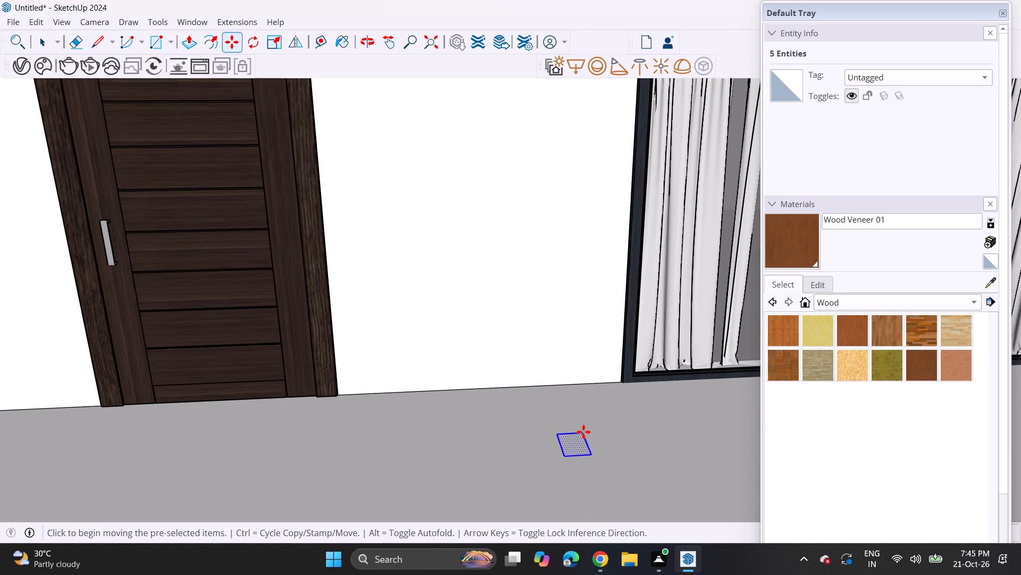
pyautogui.click(598, 475)
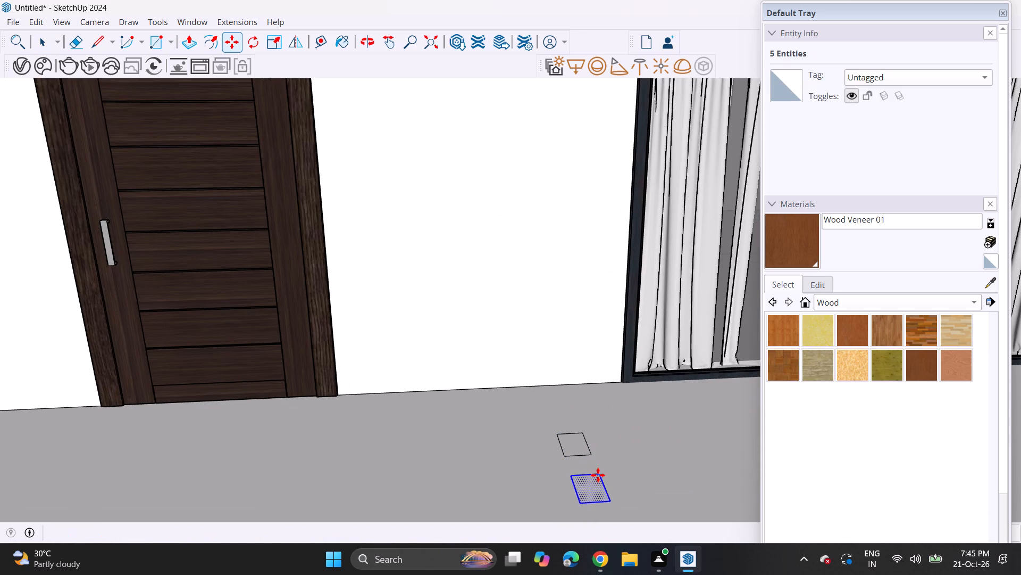
pyautogui.click(599, 475)
pyautogui.scroll(-4, 604, 487)
pyautogui.keyDown('shift'); pyautogui.moveTo(598, 478); pyautogui.dragTo(536, 371, button='middle'); pyautogui.keyUp('shift')
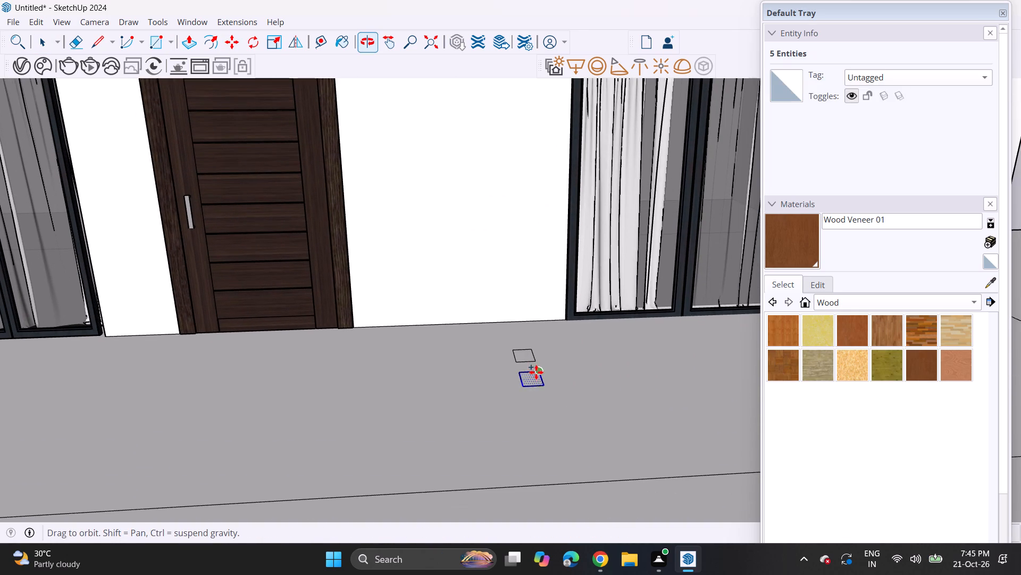
pyautogui.click(551, 396)
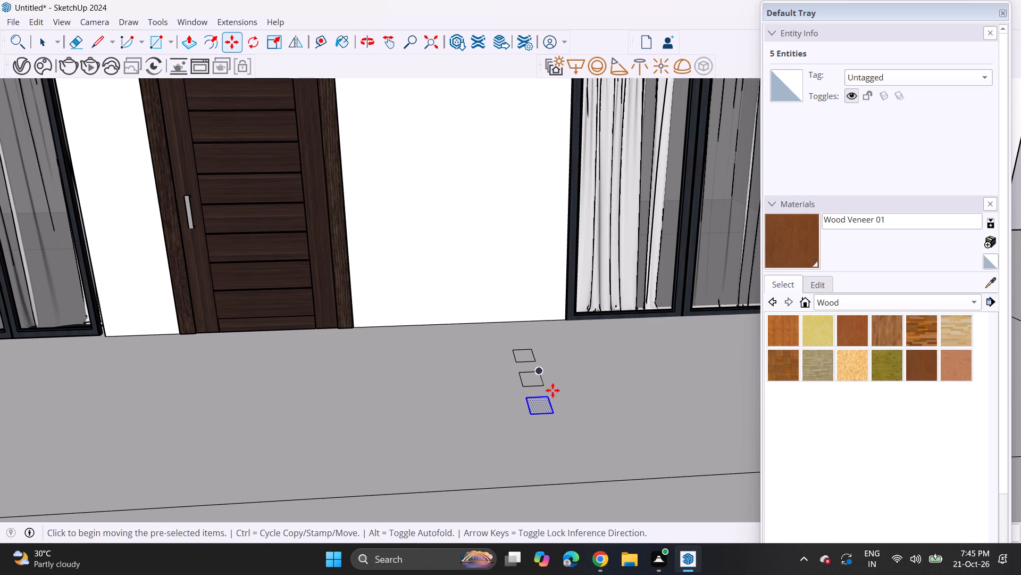
pyautogui.click(548, 397)
pyautogui.click(554, 427)
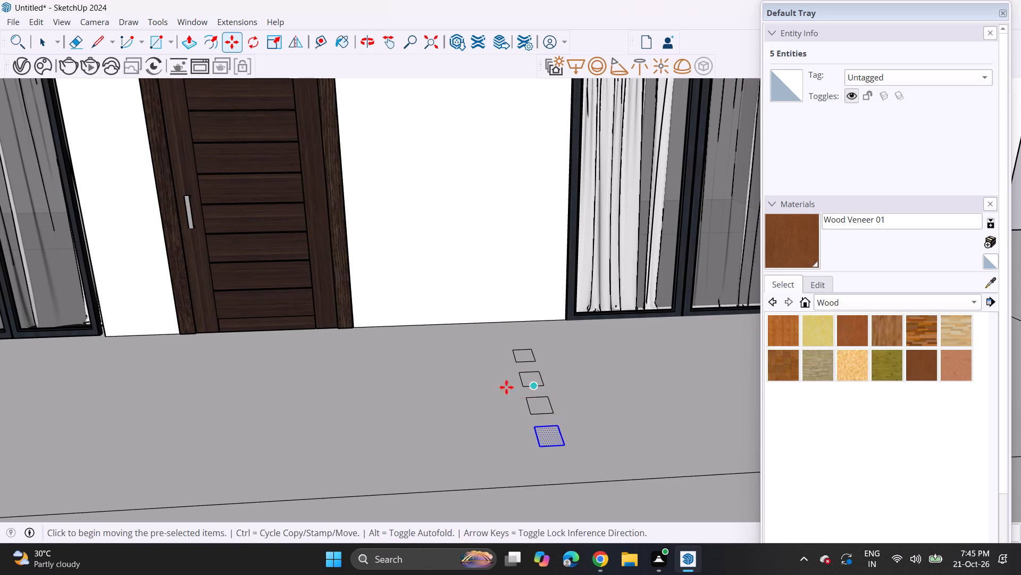
pyautogui.press('space')
# Push/Pull the four floor rectangles up to the underside of the white band above the door, forming a row of posts.
pyautogui.click(181, 45)
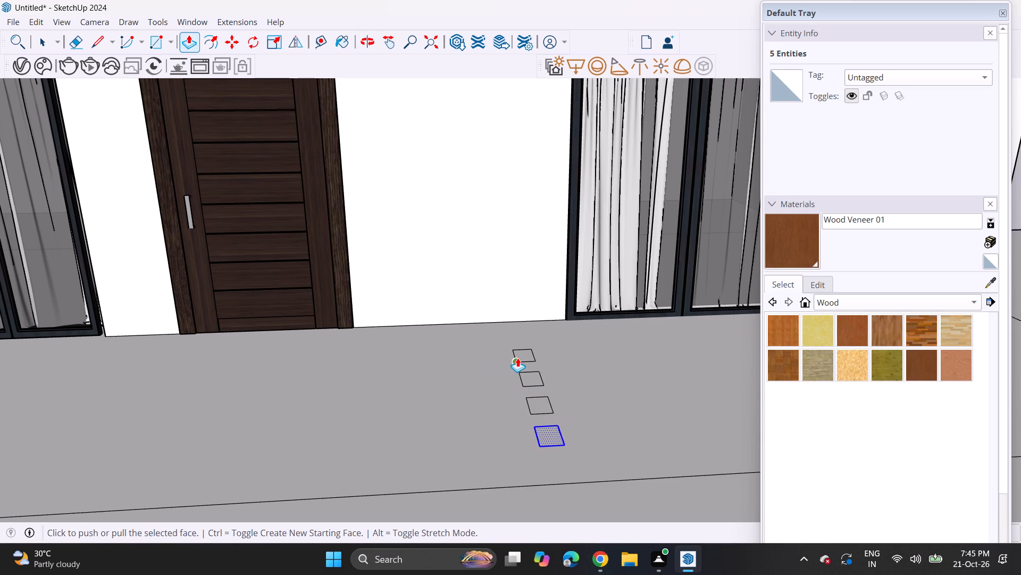
pyautogui.press('Escape')
pyautogui.click(525, 354)
pyautogui.scroll(-5, 518, 292)
pyautogui.moveTo(517, 224); pyautogui.dragTo(523, 174, button='middle')
pyautogui.moveTo(524, 105); pyautogui.dragTo(519, 200, button='middle')
pyautogui.click(533, 210)
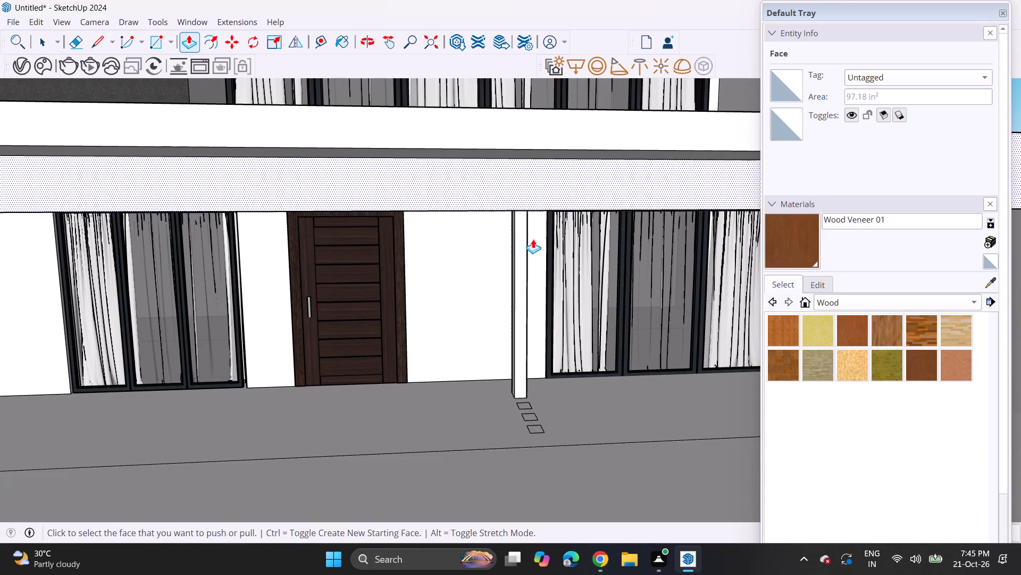
pyautogui.doubleClick(524, 407)
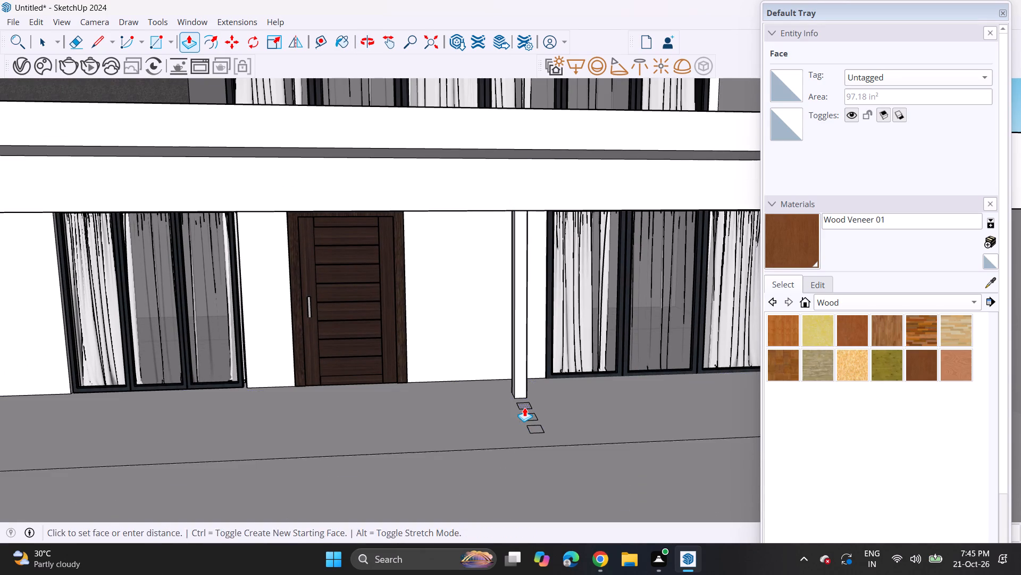
pyautogui.doubleClick(525, 415)
pyautogui.doubleClick(535, 432)
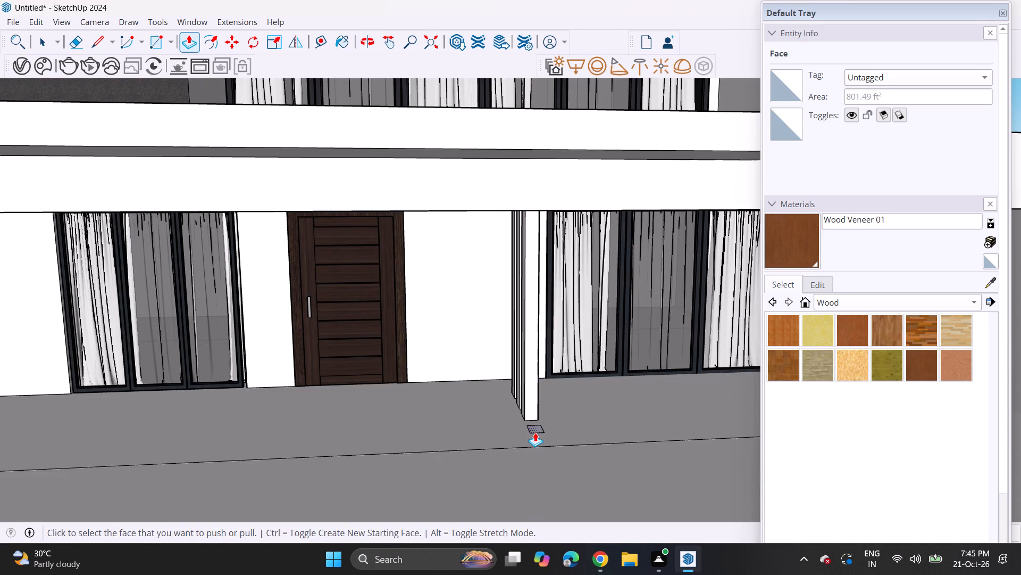
# Examine the row of posts beside the entrance door against the whole front facade from several angles.
pyautogui.scroll(-4, 533, 419)
pyautogui.moveTo(540, 436); pyautogui.dragTo(533, 382, button='middle')
pyautogui.scroll(-4, 522, 361)
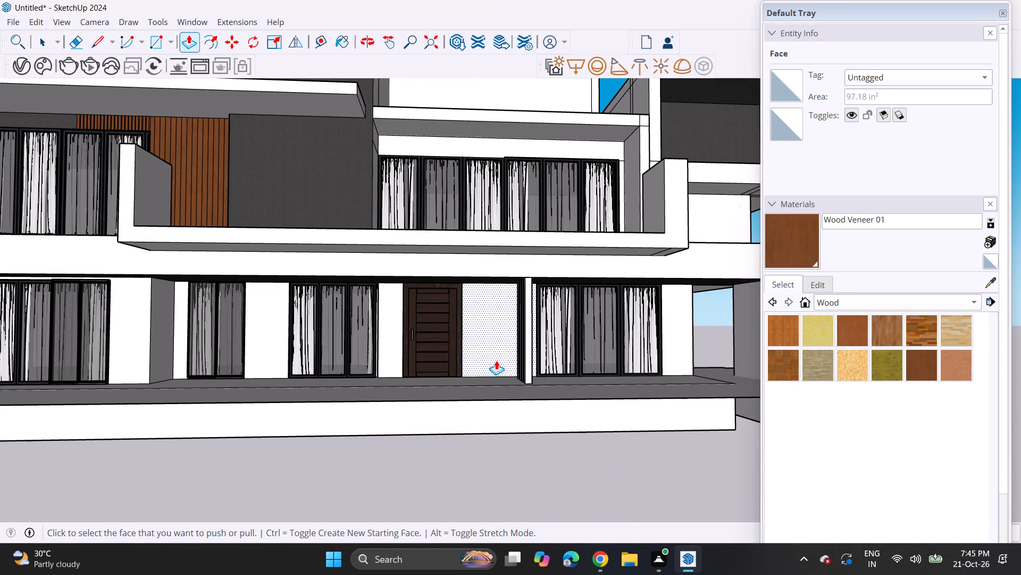
pyautogui.keyDown('shift'); pyautogui.moveTo(496, 360); pyautogui.dragTo(602, 383, button='middle'); pyautogui.keyUp('shift')
pyautogui.scroll(-4, 601, 373)
pyautogui.moveTo(600, 387); pyautogui.dragTo(607, 409, button='middle')
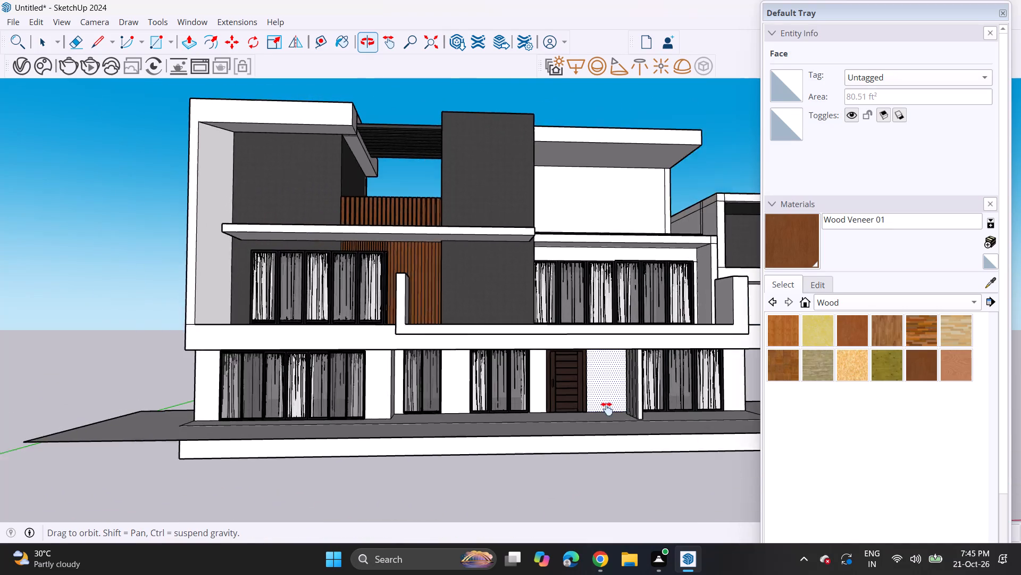
pyautogui.moveTo(607, 409); pyautogui.dragTo(644, 423, button='middle')
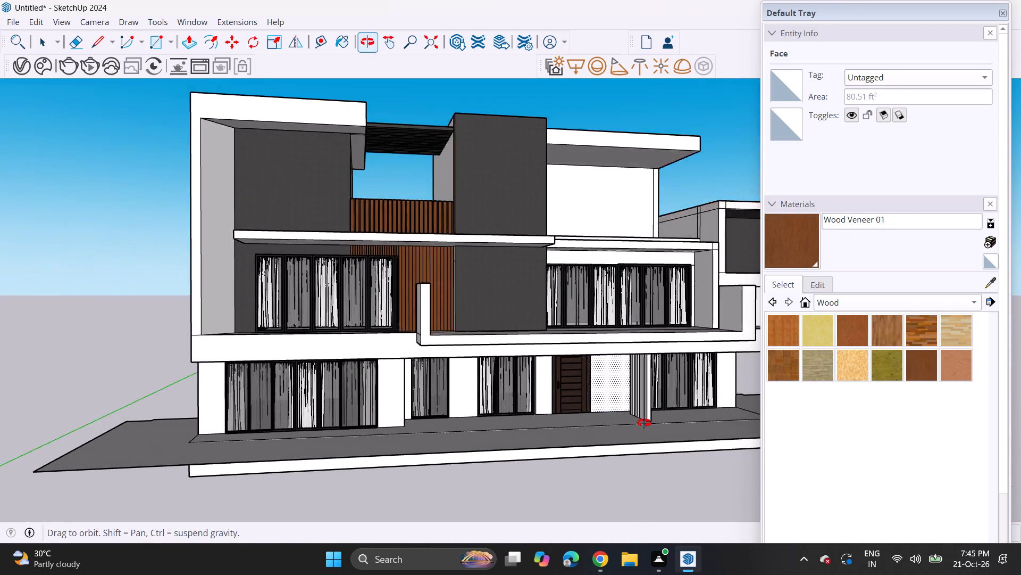
pyautogui.moveTo(644, 423); pyautogui.dragTo(668, 440, button='middle')
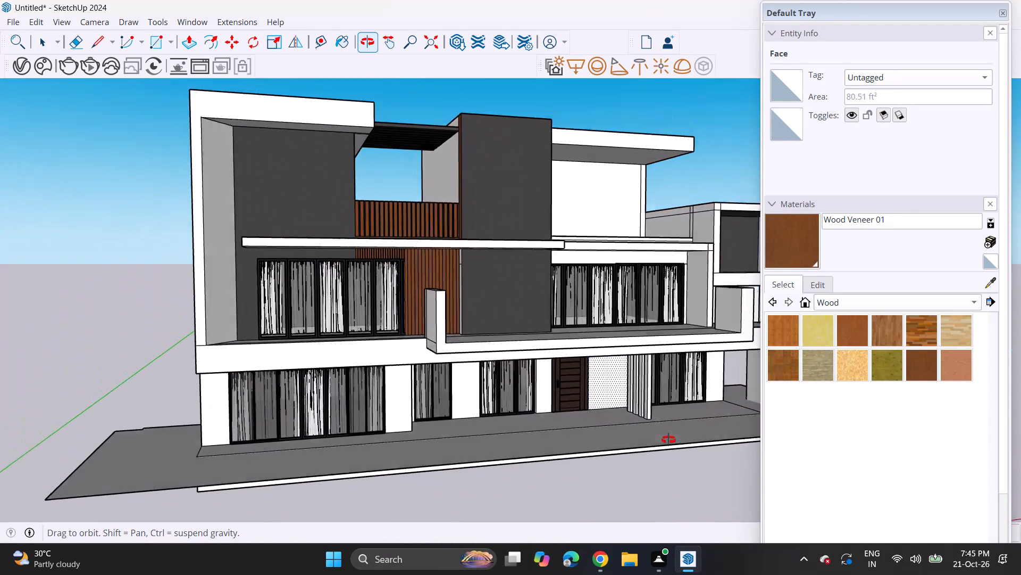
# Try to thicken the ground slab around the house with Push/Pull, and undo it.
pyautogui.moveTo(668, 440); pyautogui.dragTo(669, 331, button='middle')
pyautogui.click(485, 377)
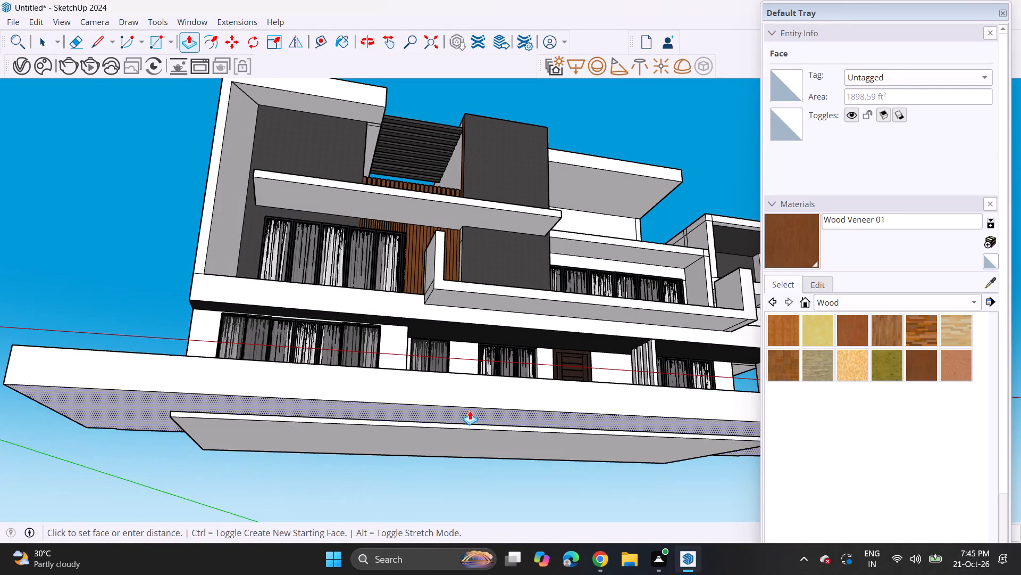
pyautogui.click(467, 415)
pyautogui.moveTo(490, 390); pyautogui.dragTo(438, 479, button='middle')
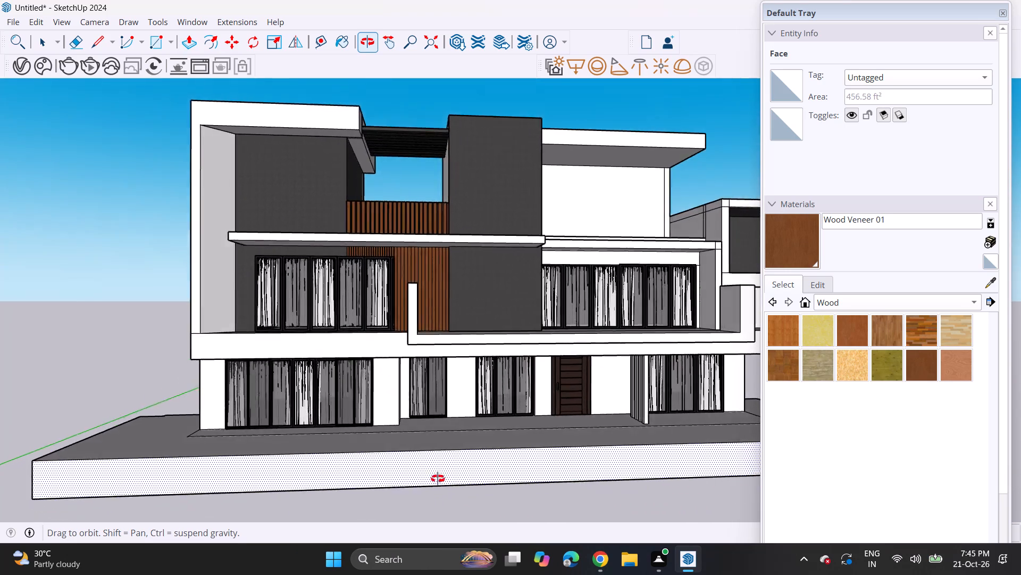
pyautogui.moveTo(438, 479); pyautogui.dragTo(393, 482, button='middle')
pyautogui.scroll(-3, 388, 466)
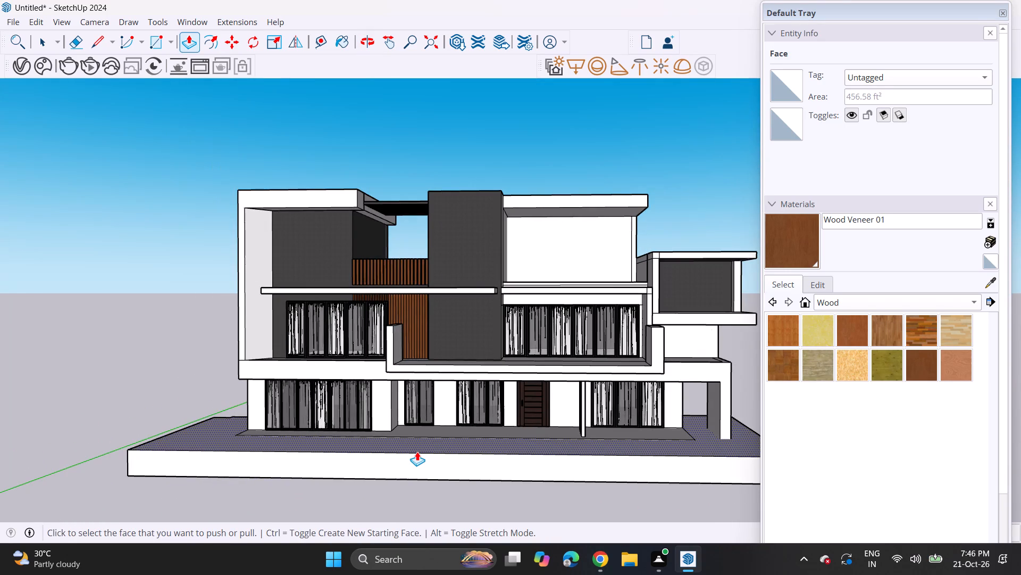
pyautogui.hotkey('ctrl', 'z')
# Erase the flat ground surface around the house and its leftover edges, keeping only the raised porch plinth.
pyautogui.moveTo(488, 440); pyautogui.dragTo(519, 458, button='middle')
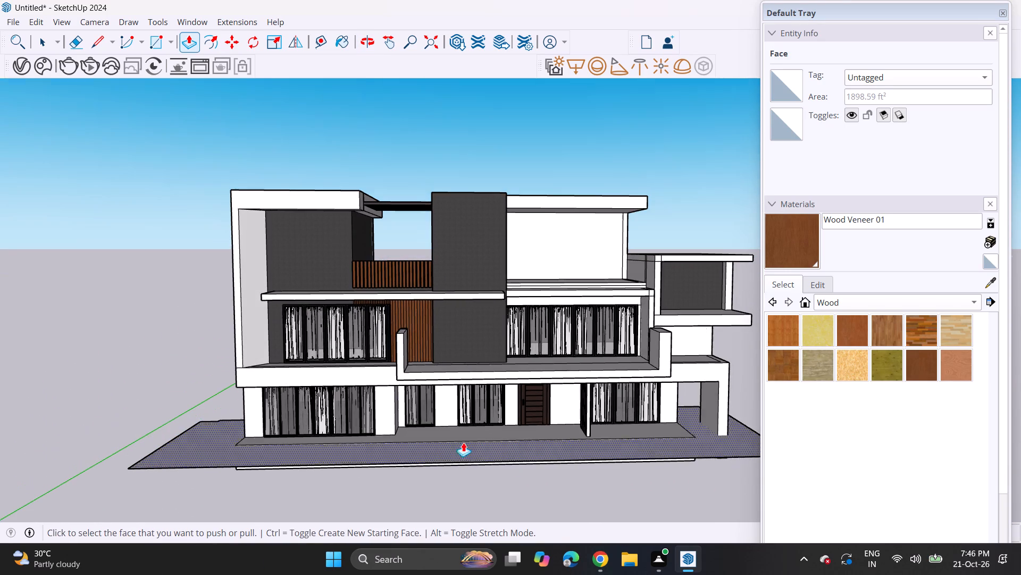
pyautogui.click(76, 43)
pyautogui.moveTo(150, 438); pyautogui.dragTo(149, 495)
pyautogui.moveTo(218, 411); pyautogui.dragTo(206, 438)
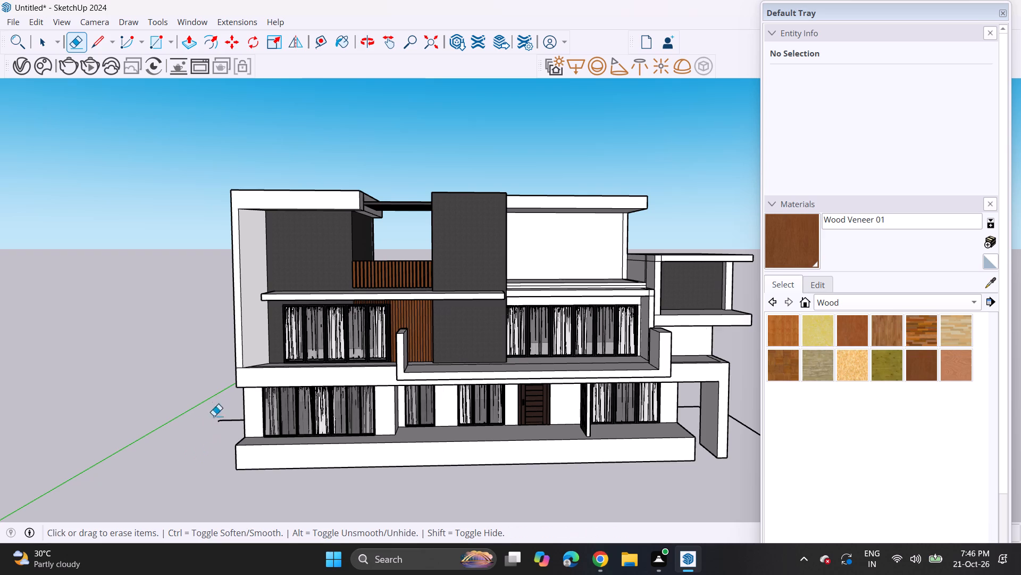
pyautogui.moveTo(220, 406); pyautogui.dragTo(223, 421)
pyautogui.moveTo(222, 417); pyautogui.dragTo(211, 439)
pyautogui.moveTo(756, 416); pyautogui.dragTo(743, 433)
pyautogui.click(688, 406)
# Draw a narrow horizontal rectangle on the plinth's front face below the entrance door, starting at its top edge.
pyautogui.moveTo(584, 481); pyautogui.dragTo(581, 404, button='middle')
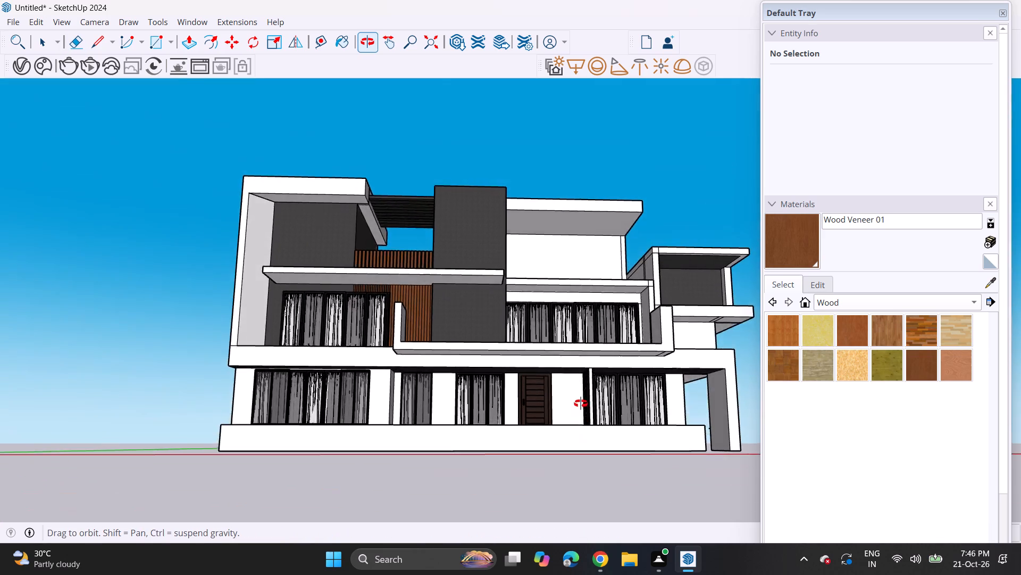
pyautogui.moveTo(581, 404); pyautogui.dragTo(574, 471, button='middle')
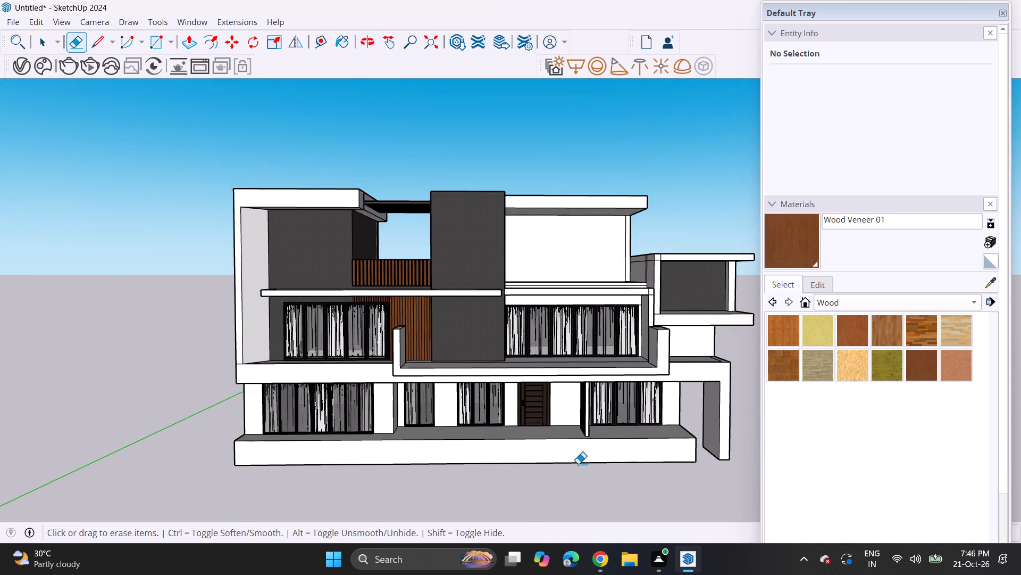
pyautogui.scroll(2, 585, 441)
pyautogui.scroll(6, 524, 455)
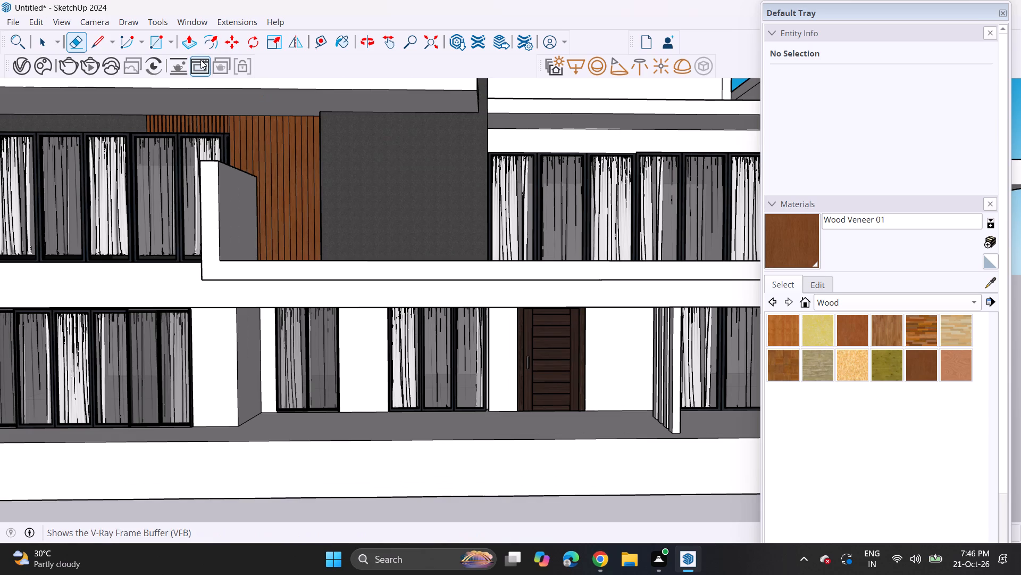
pyautogui.click(156, 36)
pyautogui.scroll(3, 514, 453)
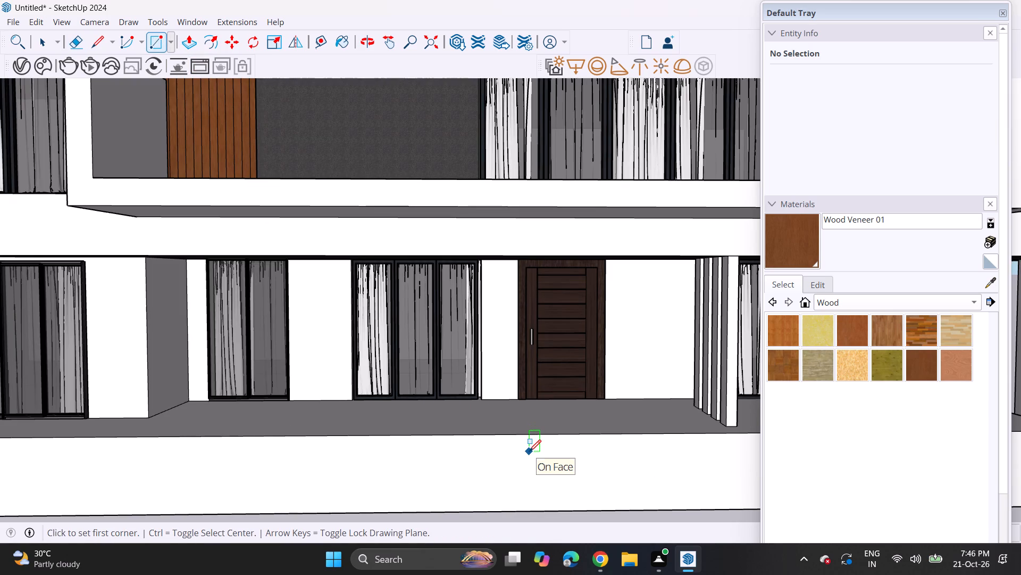
pyautogui.click(545, 438)
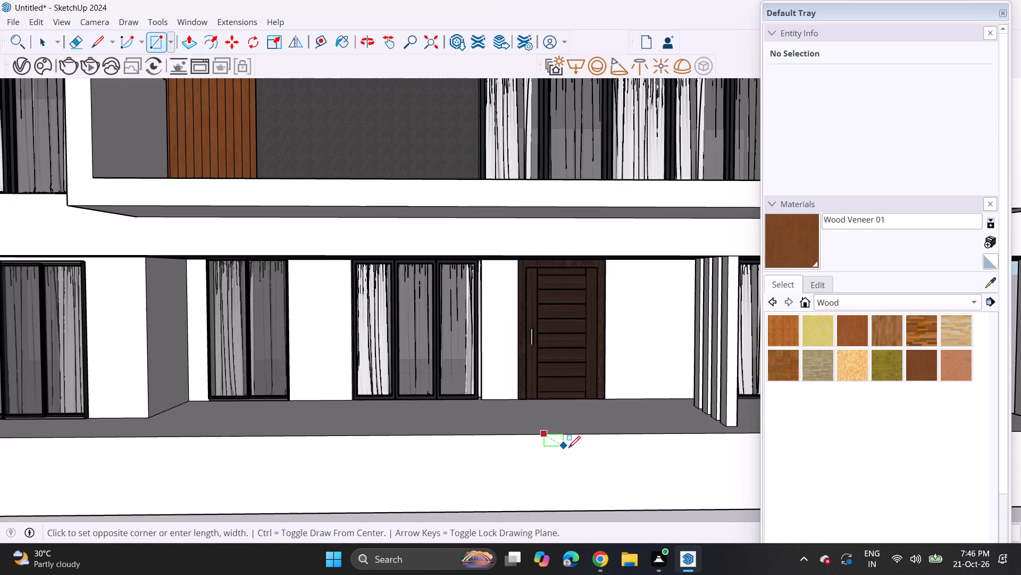
pyautogui.click(669, 446)
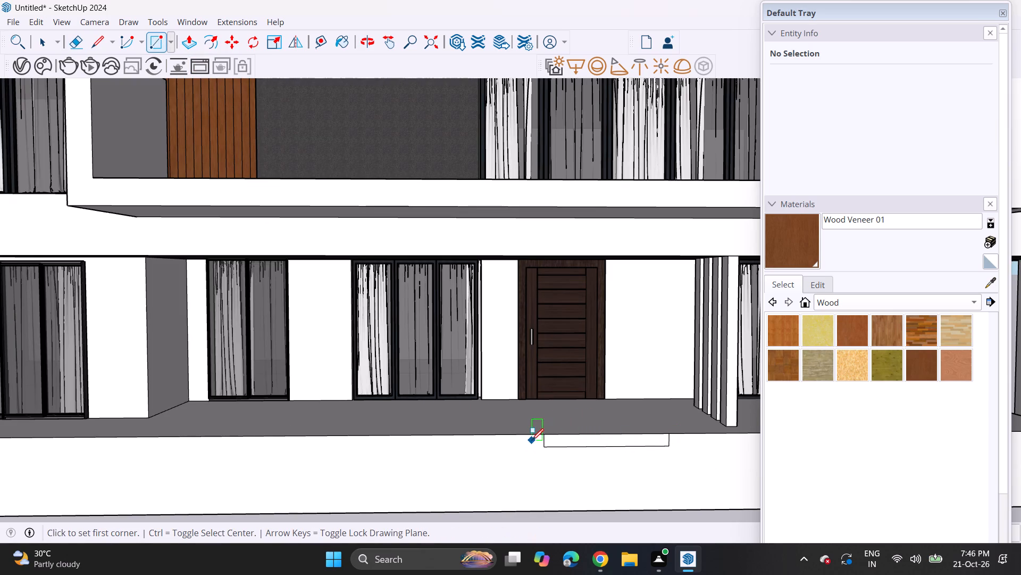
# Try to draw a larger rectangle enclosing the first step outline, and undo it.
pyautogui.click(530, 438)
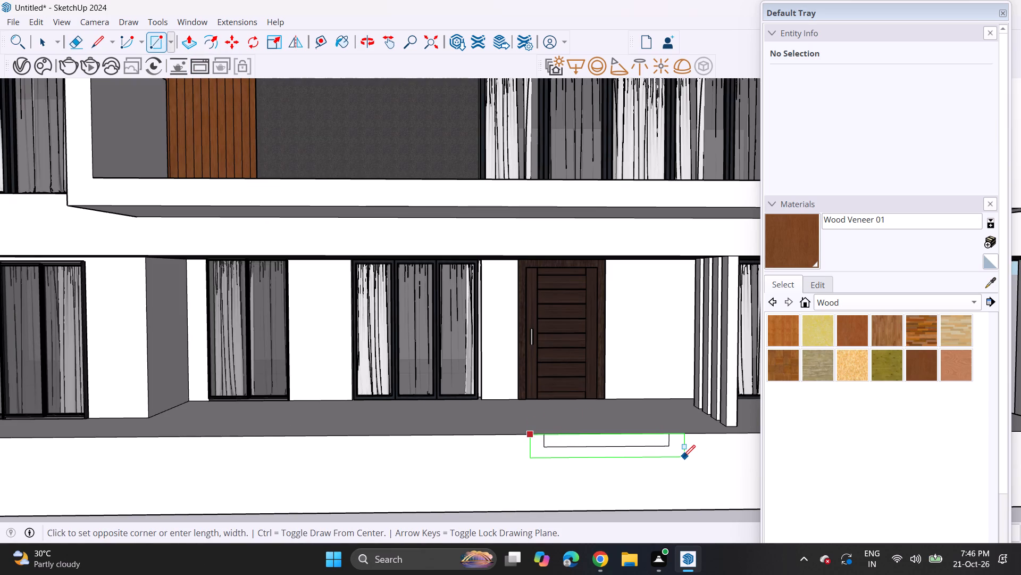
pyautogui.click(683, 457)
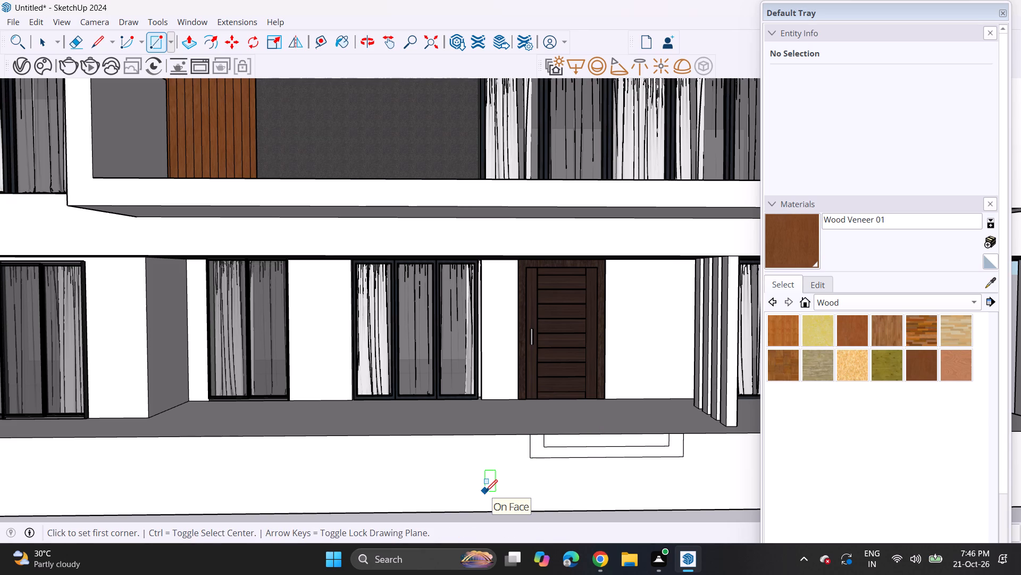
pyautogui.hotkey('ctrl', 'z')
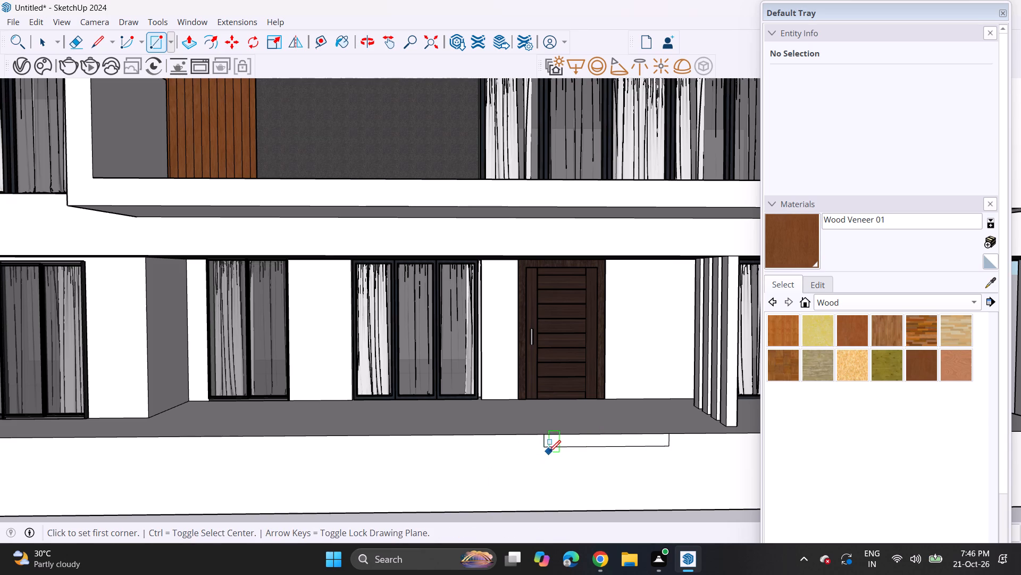
# Draw four progressively wider step rectangles below the first one, stacked down the plinth face to its bottom edge.
pyautogui.click(523, 453)
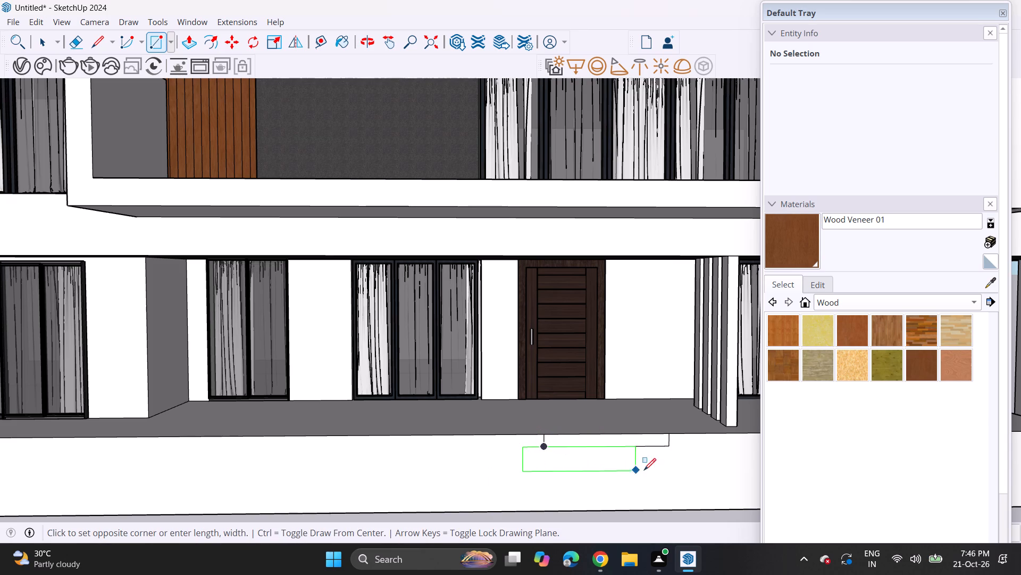
pyautogui.click(692, 464)
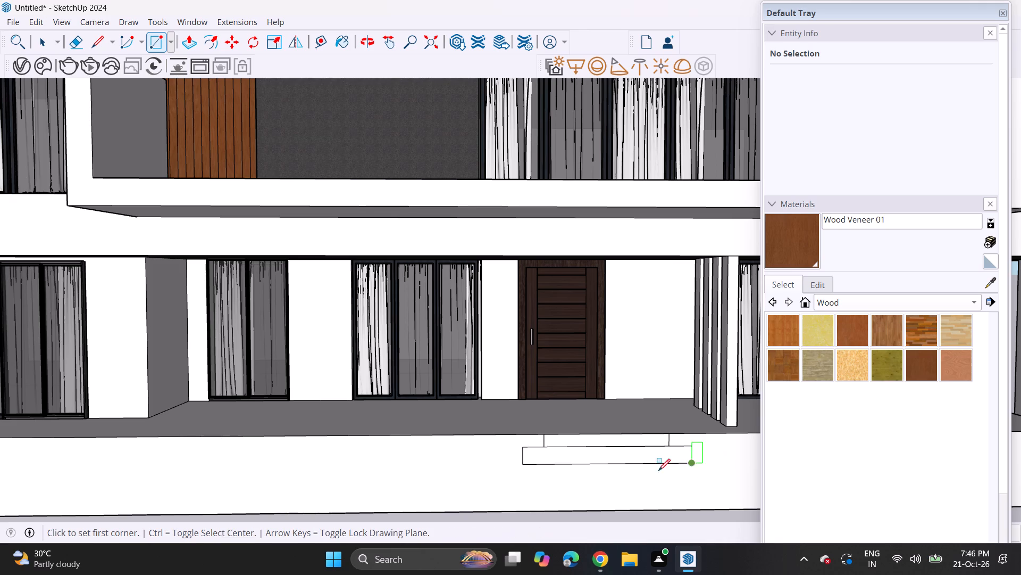
pyautogui.click(507, 467)
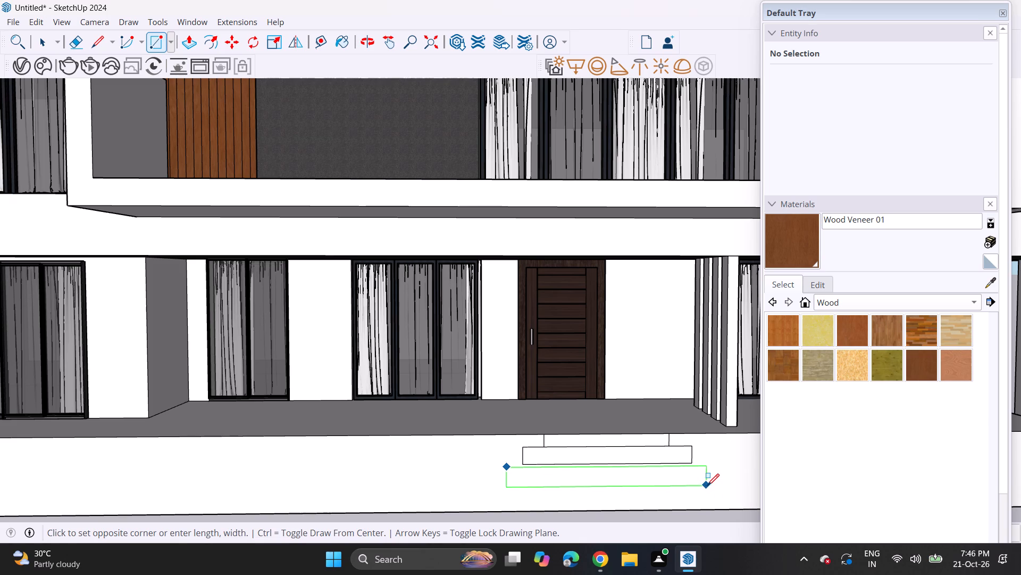
pyautogui.click(711, 482)
pyautogui.moveTo(622, 499); pyautogui.dragTo(580, 422, button='middle')
pyautogui.scroll(3, 535, 409)
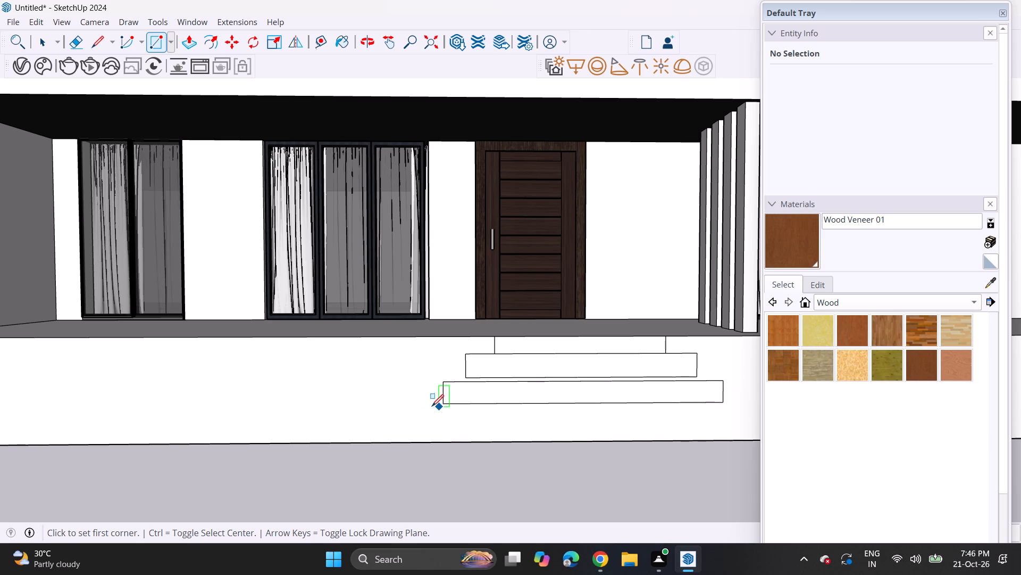
pyautogui.click(424, 404)
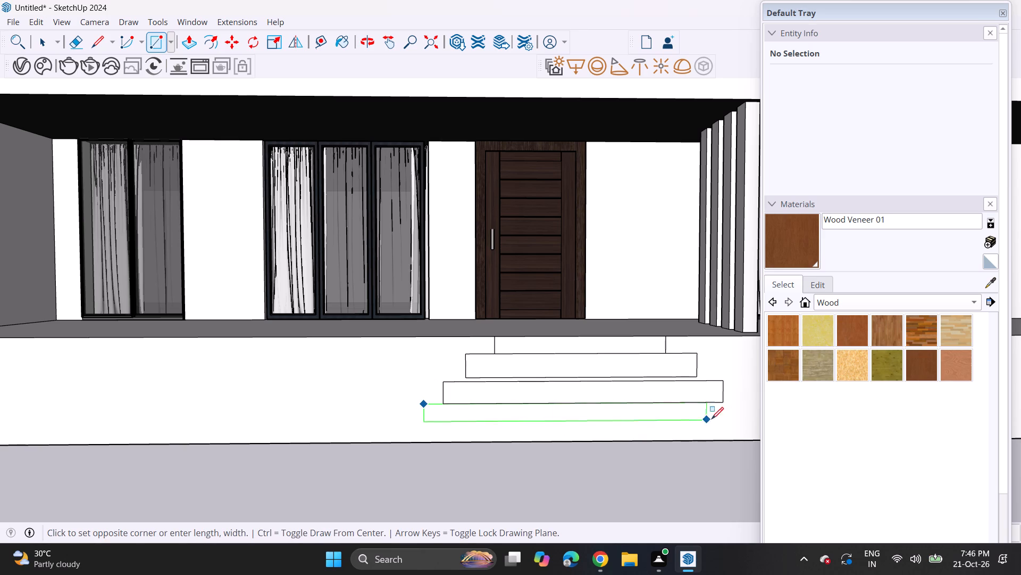
pyautogui.doubleClick(754, 426)
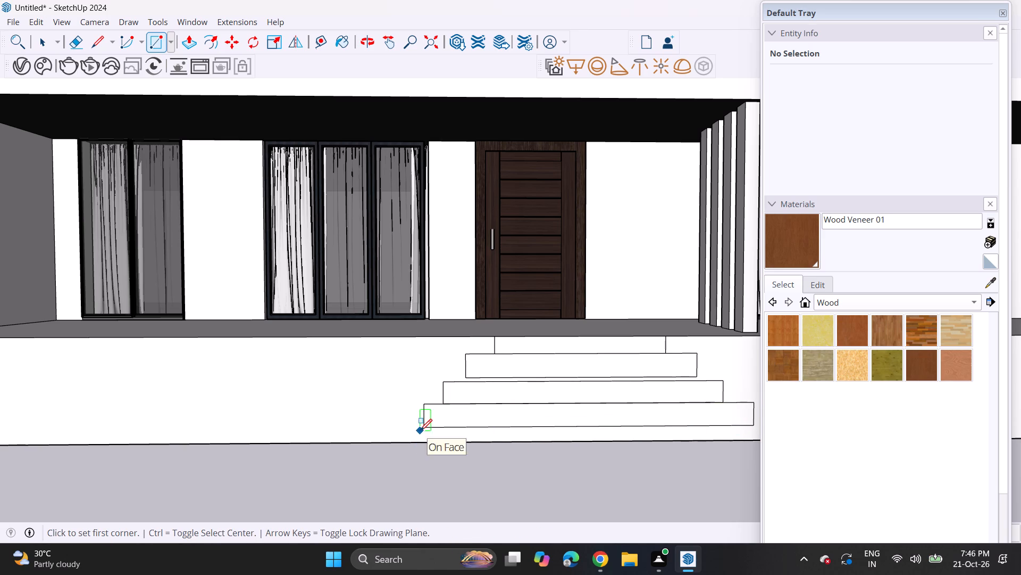
pyautogui.click(399, 429)
pyautogui.keyDown('shift'); pyautogui.moveTo(540, 440); pyautogui.dragTo(415, 435, button='middle'); pyautogui.keyUp('shift')
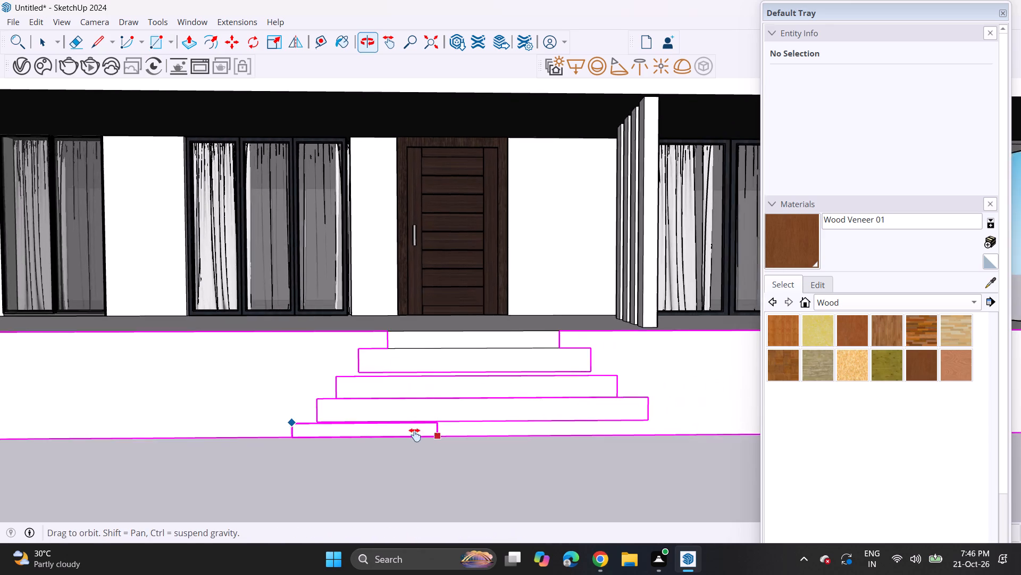
pyautogui.keyDown('shift'); pyautogui.moveTo(415, 435); pyautogui.dragTo(401, 435, button='middle'); pyautogui.keyUp('shift')
pyautogui.click(645, 436)
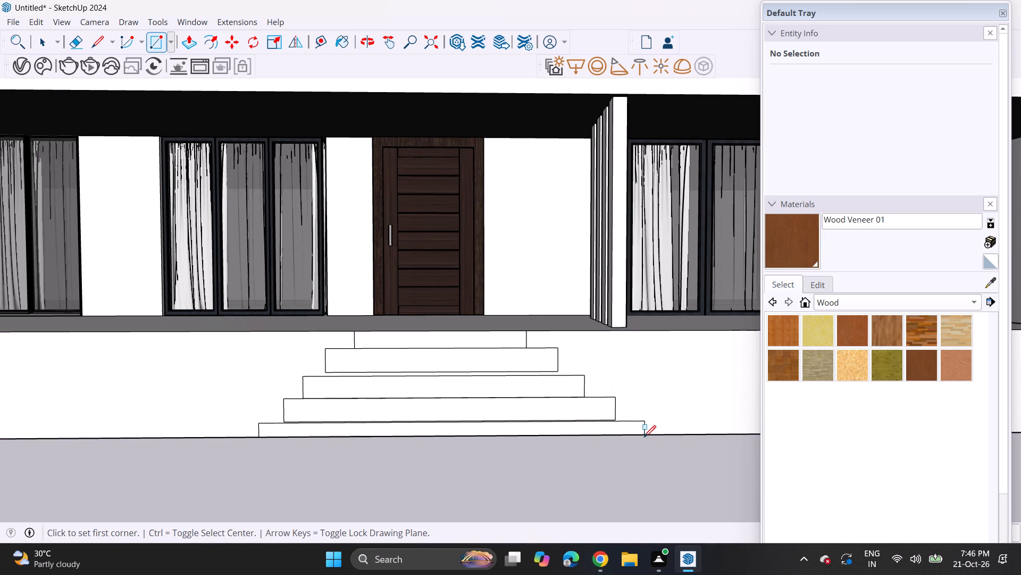
# Push/Pull the top two step outlines out from the plinth, the second one farther than the first.
pyautogui.middleClick(448, 381)
pyautogui.scroll(3, 357, 341)
pyautogui.moveTo(349, 348); pyautogui.dragTo(367, 372, button='middle')
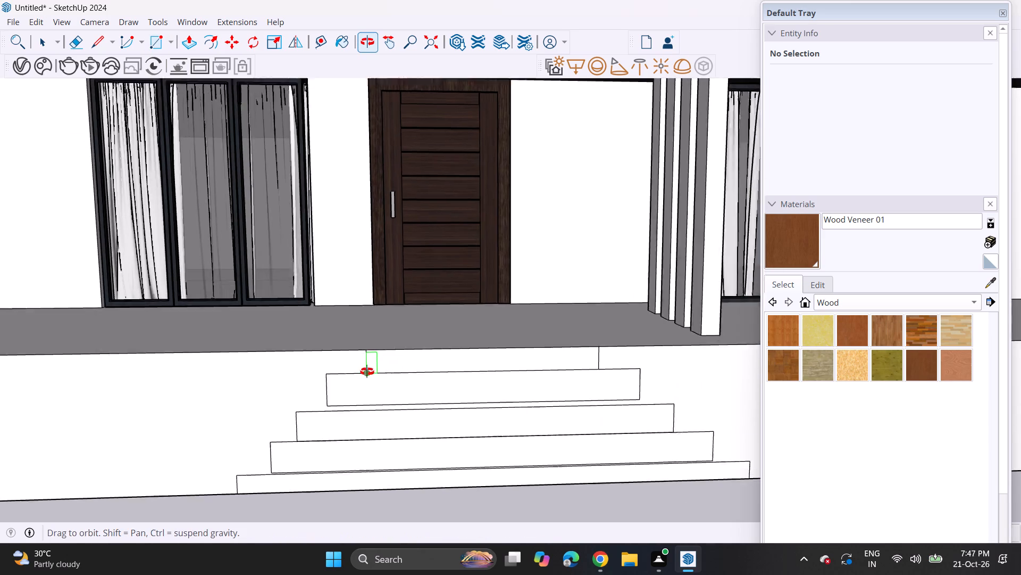
pyautogui.moveTo(367, 372); pyautogui.dragTo(417, 435, button='middle')
pyautogui.scroll(-3, 404, 436)
pyautogui.keyDown('shift'); pyautogui.moveTo(396, 433); pyautogui.dragTo(272, 126, button='middle'); pyautogui.keyUp('shift')
pyautogui.moveTo(278, 142); pyautogui.dragTo(368, 193, button='middle')
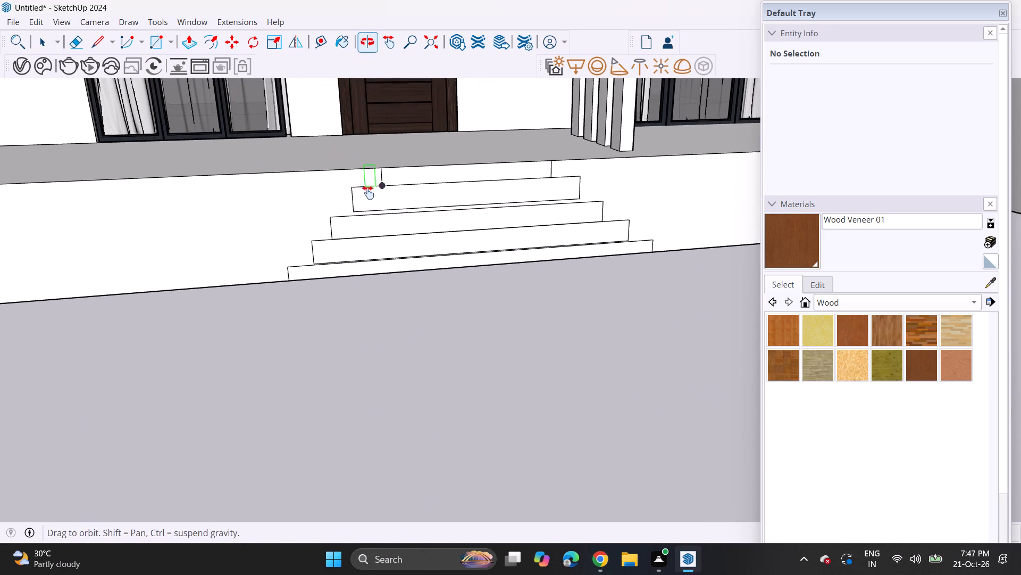
pyautogui.moveTo(368, 193); pyautogui.dragTo(370, 193, button='middle')
pyautogui.moveTo(182, 43); pyautogui.dragTo(189, 46)
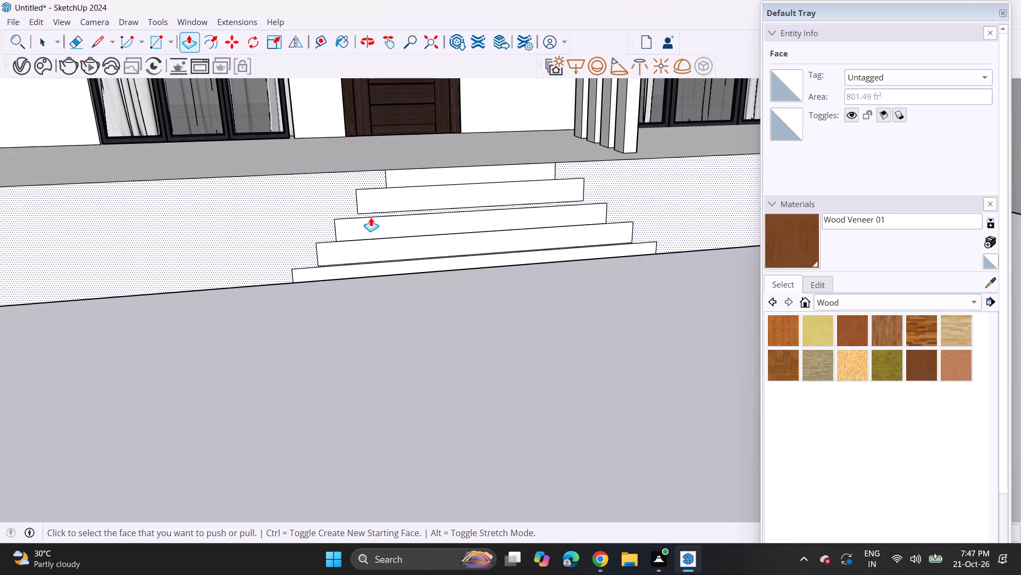
pyautogui.moveTo(386, 218); pyautogui.dragTo(426, 254, button='middle')
pyautogui.click(436, 184)
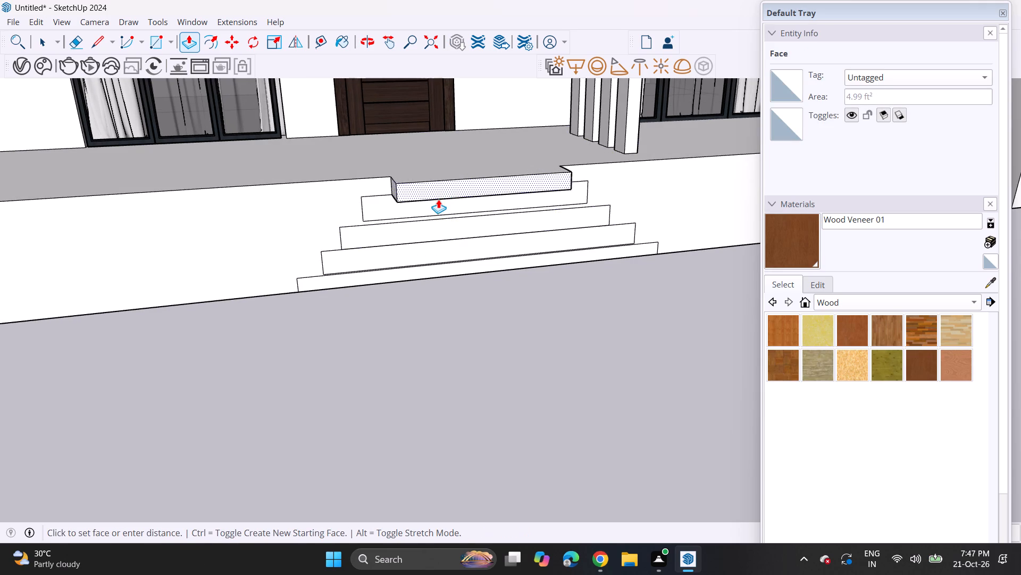
pyautogui.click(450, 214)
pyautogui.click(382, 209)
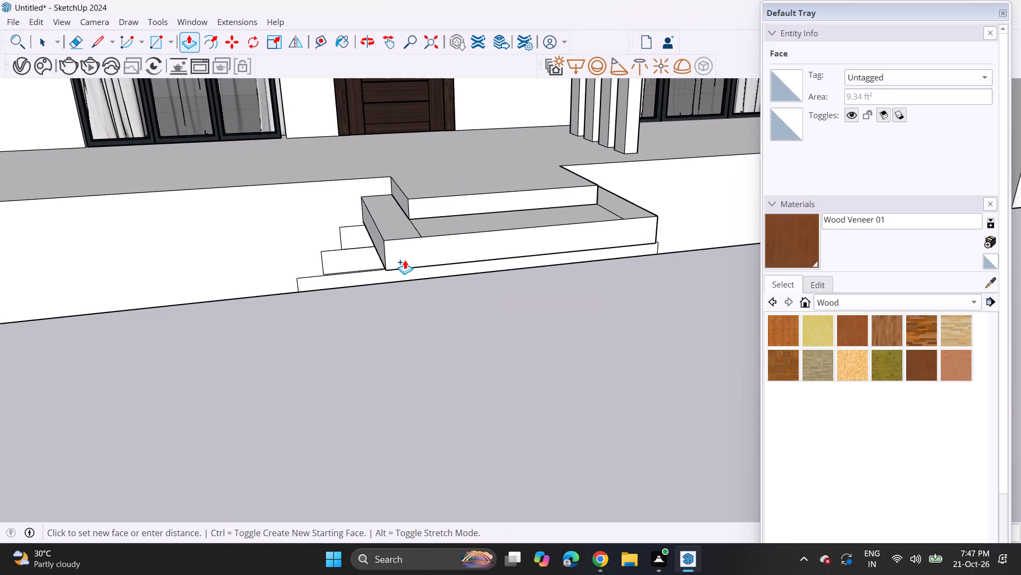
pyautogui.click(406, 256)
# Push/Pull the third step outline outward so it projects beyond the second step.
pyautogui.moveTo(381, 281); pyautogui.dragTo(539, 267, button='middle')
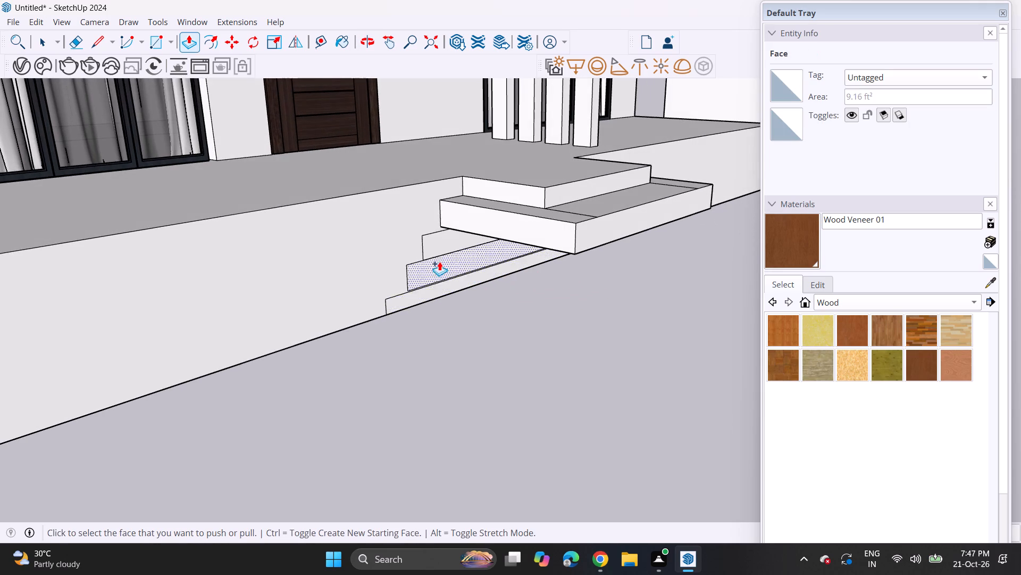
pyautogui.click(433, 249)
pyautogui.click(454, 247)
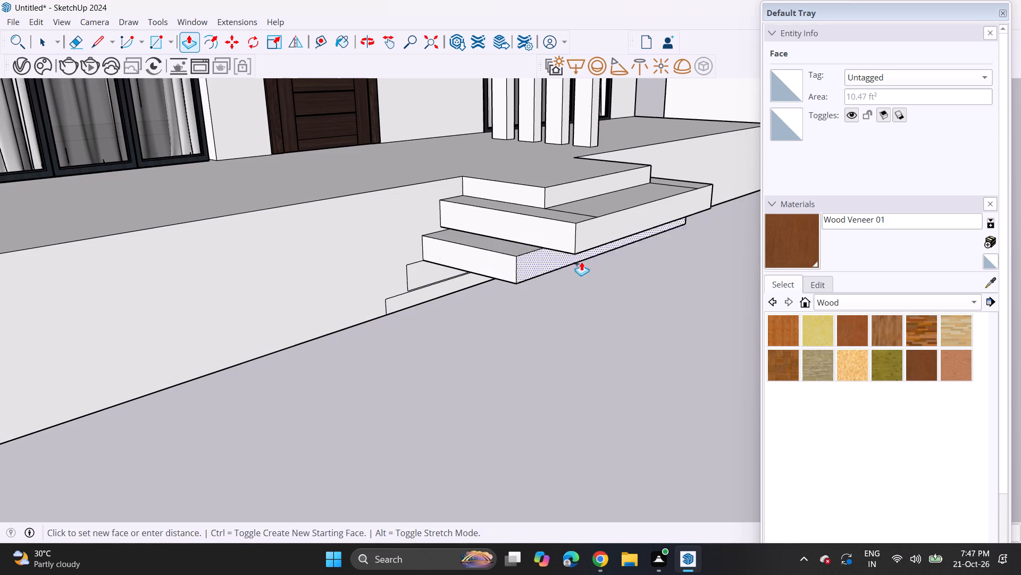
pyautogui.click(624, 272)
# Close the thin gap between the second and third steps with Push/Pull.
pyautogui.moveTo(618, 252); pyautogui.dragTo(522, 226, button='middle')
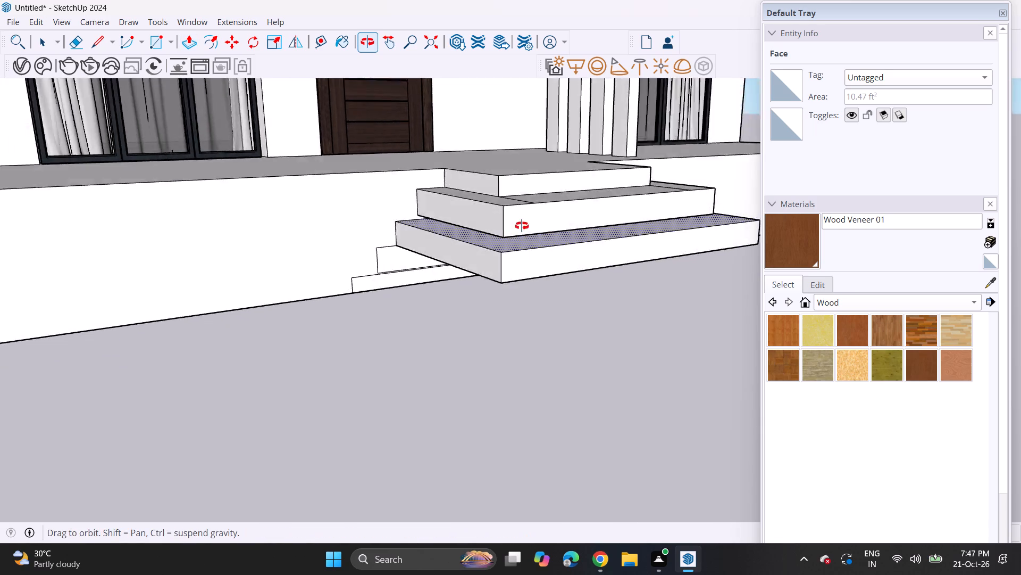
pyautogui.moveTo(522, 226); pyautogui.dragTo(503, 217, button='middle')
pyautogui.scroll(1, 477, 216)
pyautogui.moveTo(477, 216); pyautogui.dragTo(479, 184, button='middle')
pyautogui.scroll(8, 480, 183)
pyautogui.click(479, 204)
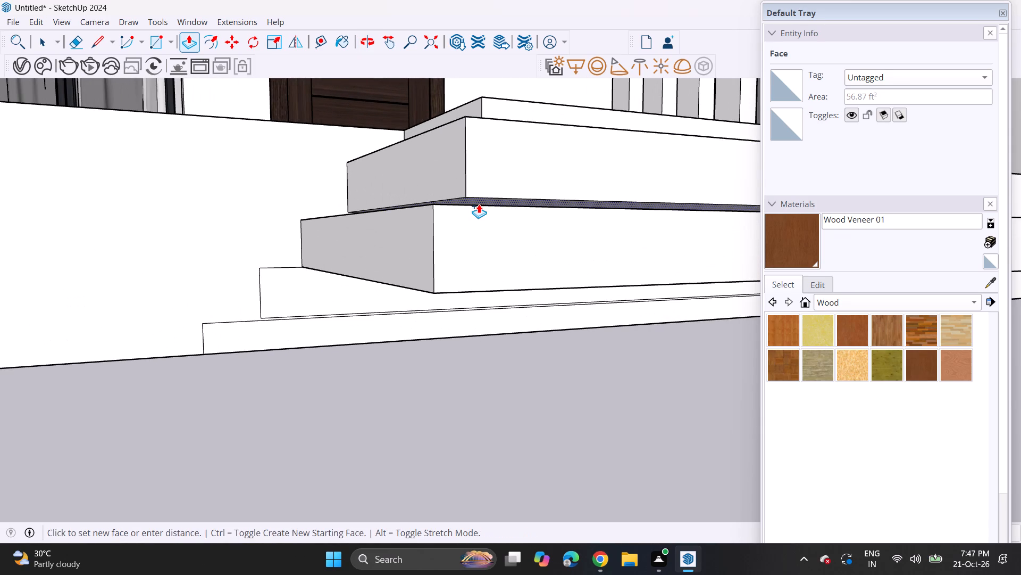
pyautogui.click(477, 218)
# Push/Pull the fourth and the bottom step outlines outward, each projecting farther than the step above it.
pyautogui.moveTo(481, 208); pyautogui.dragTo(477, 234, button='middle')
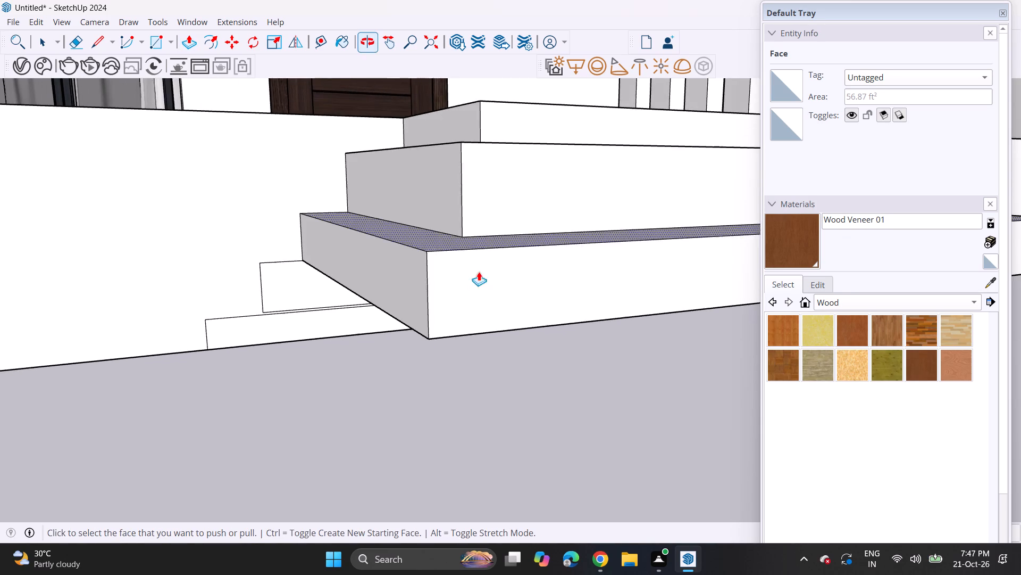
pyautogui.scroll(-5, 473, 316)
pyautogui.click(347, 304)
pyautogui.click(454, 322)
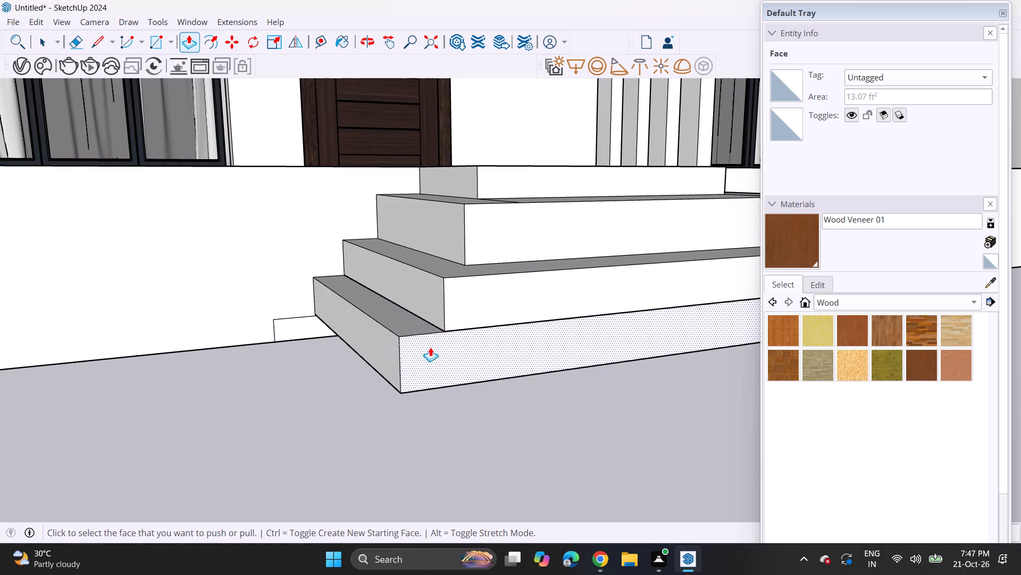
pyautogui.click(430, 348)
pyautogui.click(465, 376)
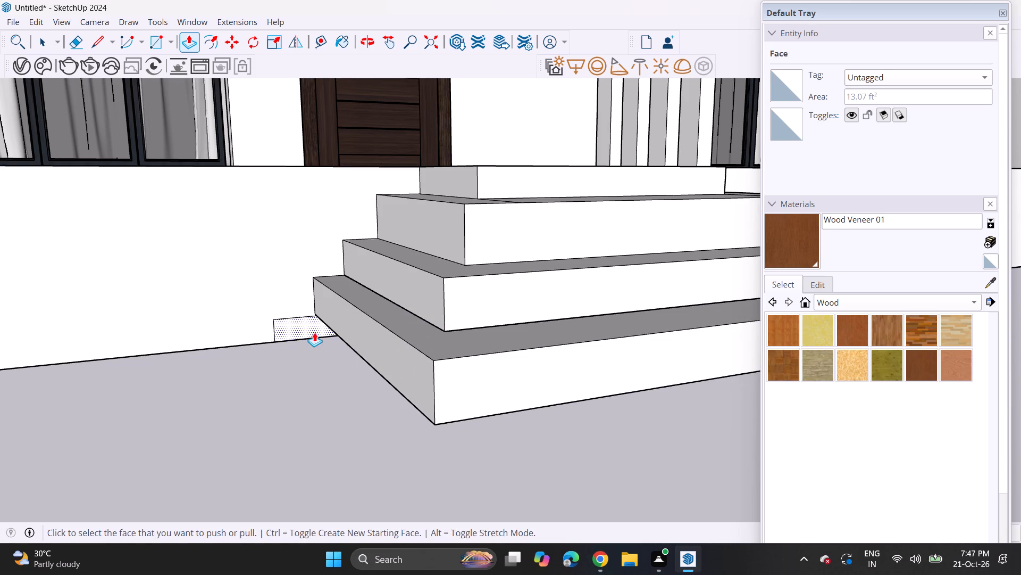
pyautogui.click(311, 332)
pyautogui.scroll(-10, 370, 418)
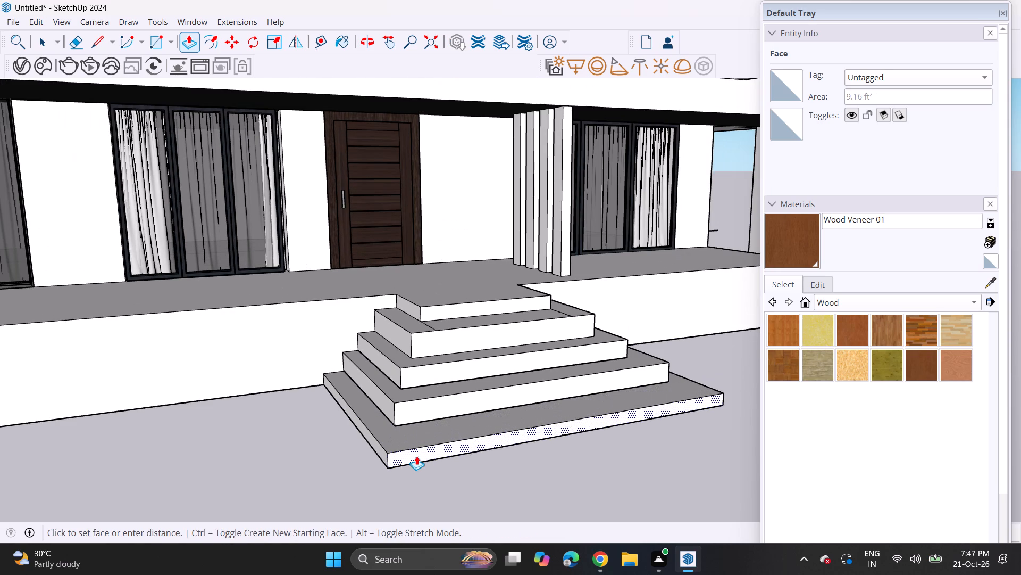
pyautogui.click(413, 448)
# Push/Pull the post-side end faces of all five steps outward, from the bottom step up, using the same offset for the upper ones.
pyautogui.moveTo(568, 400); pyautogui.dragTo(447, 372, button='middle')
pyautogui.scroll(-3, 455, 357)
pyautogui.moveTo(454, 357); pyautogui.dragTo(464, 360, button='middle')
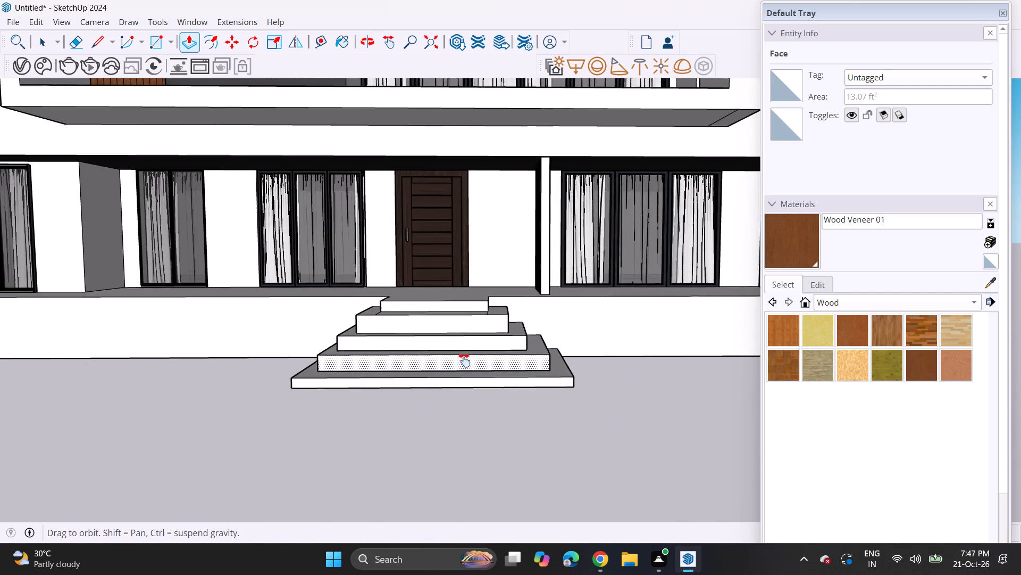
pyautogui.moveTo(464, 360); pyautogui.dragTo(381, 463, button='middle')
pyautogui.scroll(3, 486, 481)
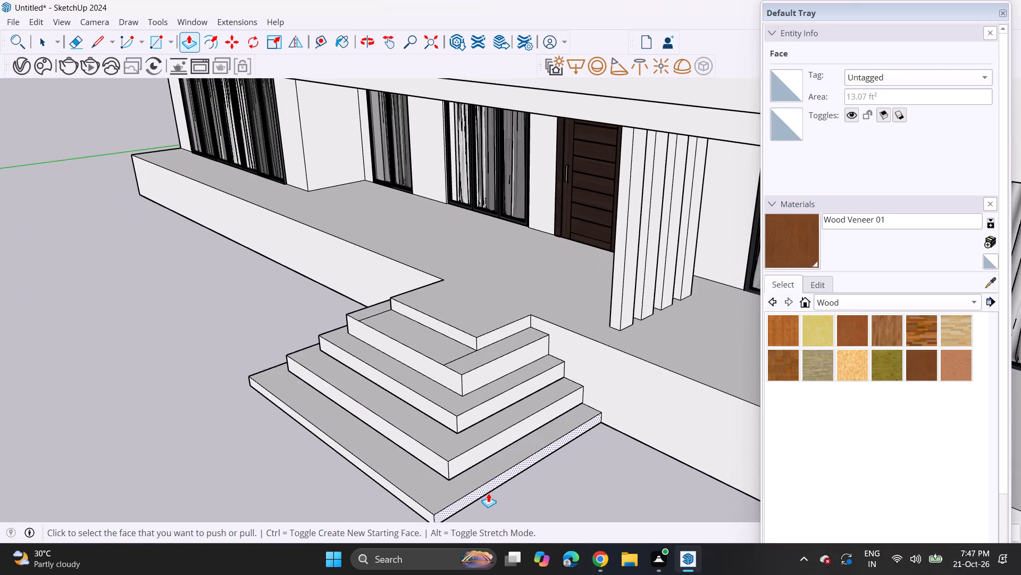
pyautogui.scroll(-4, 481, 482)
pyautogui.moveTo(450, 453); pyautogui.dragTo(293, 225, button='middle')
pyautogui.keyDown('shift'); pyautogui.scroll(1, 363, 347); pyautogui.keyUp('shift')
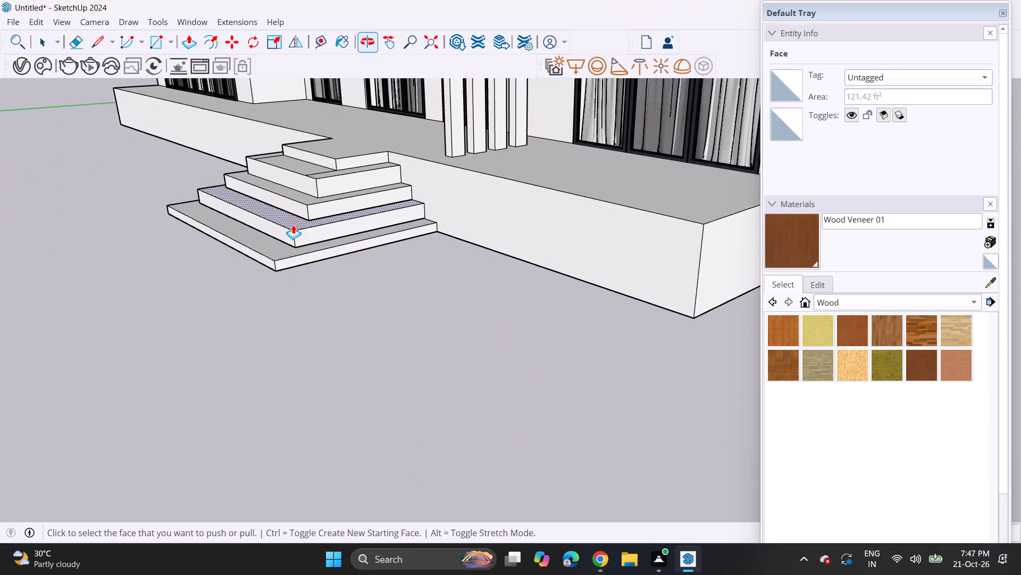
pyautogui.moveTo(301, 228); pyautogui.dragTo(418, 293, button='middle')
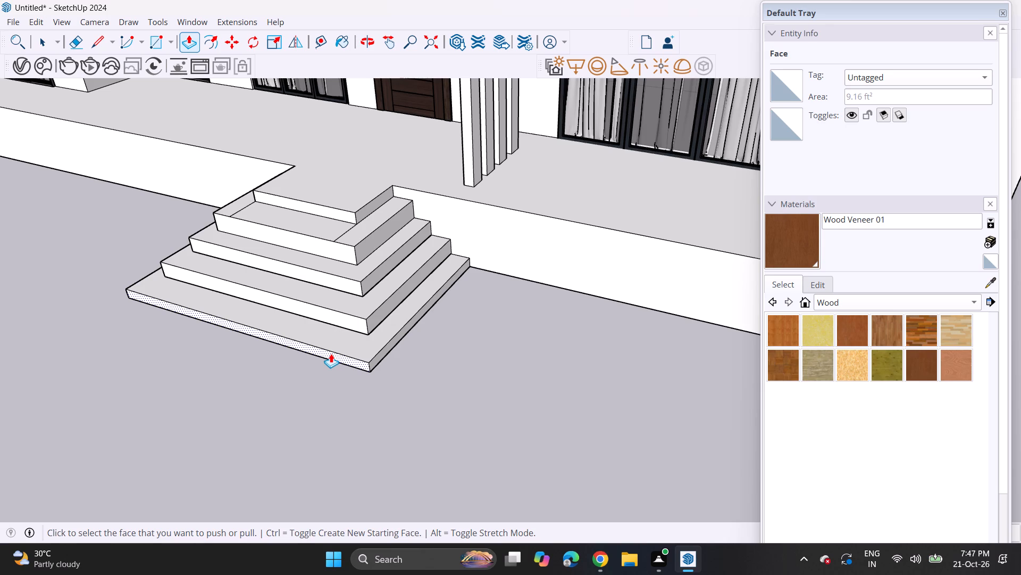
pyautogui.click(379, 356)
pyautogui.click(459, 382)
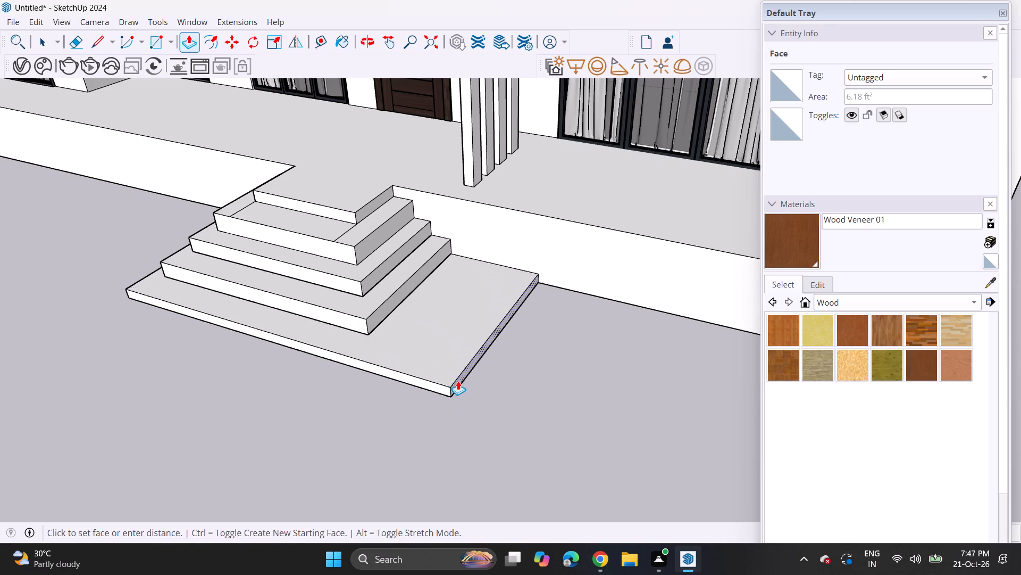
pyautogui.click(381, 319)
pyautogui.click(444, 347)
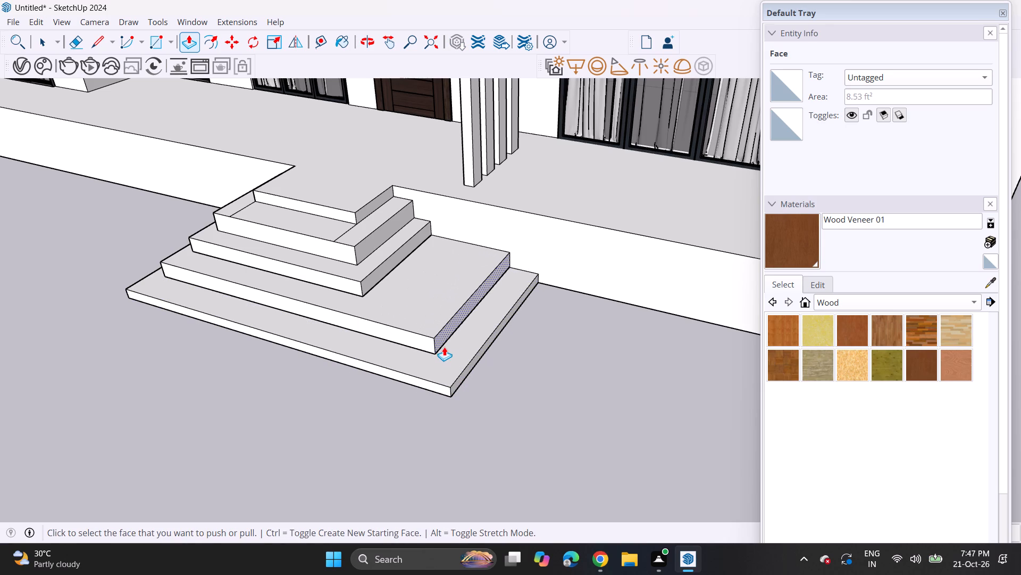
pyautogui.doubleClick(382, 274)
pyautogui.doubleClick(363, 243)
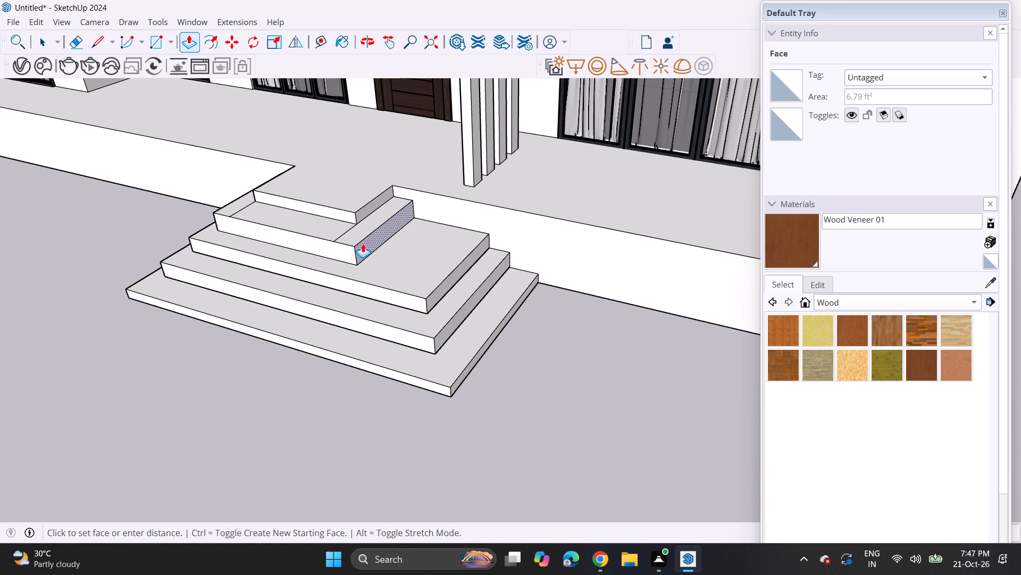
pyautogui.doubleClick(363, 211)
# Extend all five steps at the opposite end, away from the posts, starting with the bottom step and repeating the offset upward.
pyautogui.moveTo(322, 232); pyautogui.dragTo(615, 186, button='middle')
pyautogui.click(253, 425)
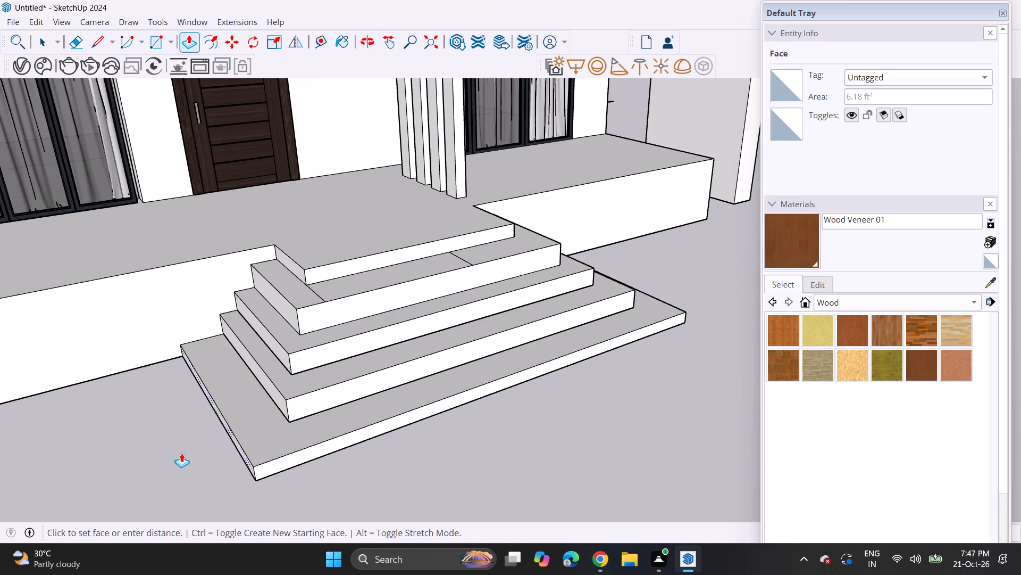
pyautogui.scroll(-5, 141, 469)
pyautogui.keyDown('shift'); pyautogui.moveTo(183, 453); pyautogui.dragTo(333, 396, button='middle'); pyautogui.keyUp('shift')
pyautogui.click(258, 433)
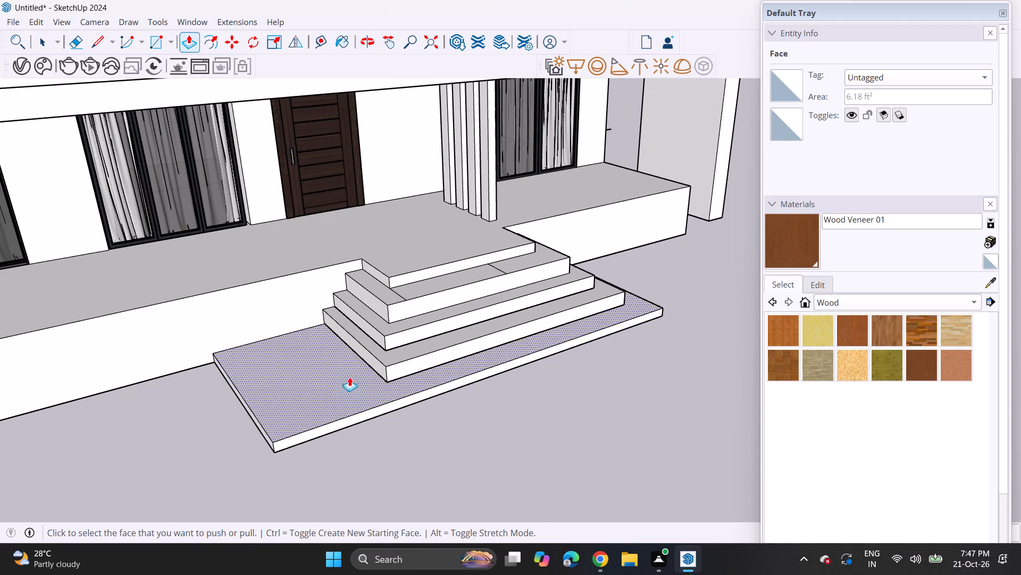
pyautogui.doubleClick(374, 368)
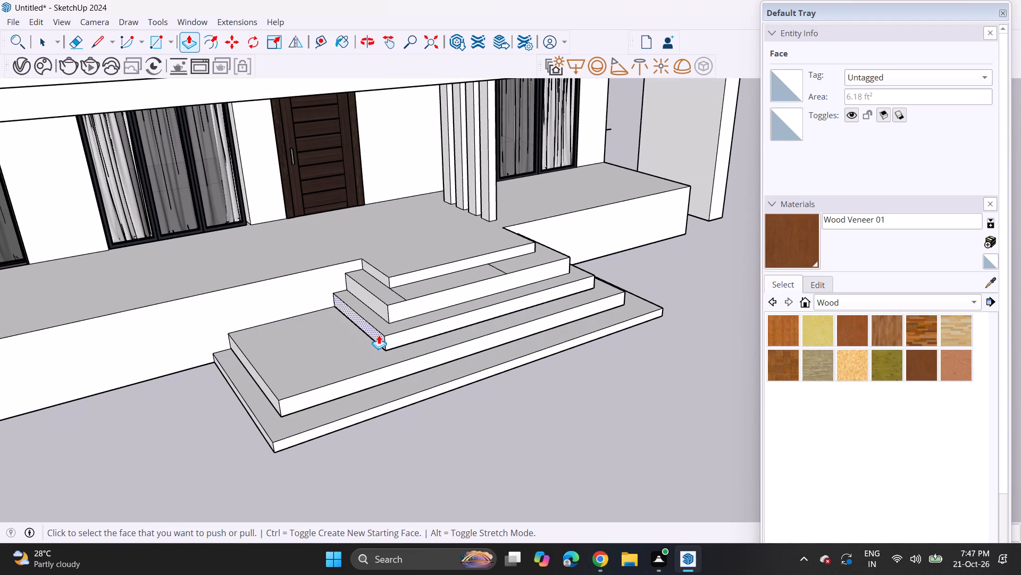
pyautogui.doubleClick(379, 335)
pyautogui.doubleClick(375, 311)
pyautogui.doubleClick(384, 276)
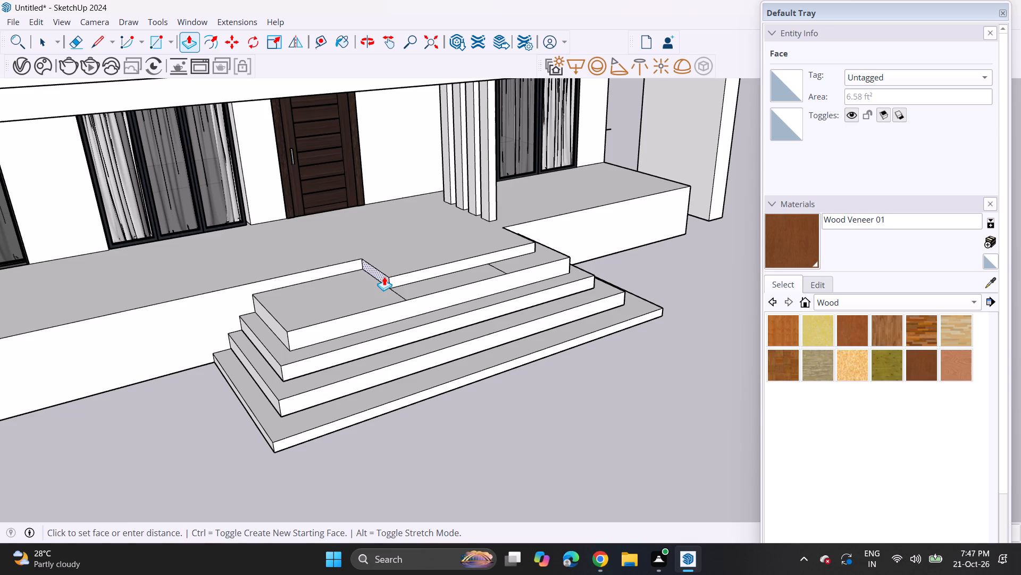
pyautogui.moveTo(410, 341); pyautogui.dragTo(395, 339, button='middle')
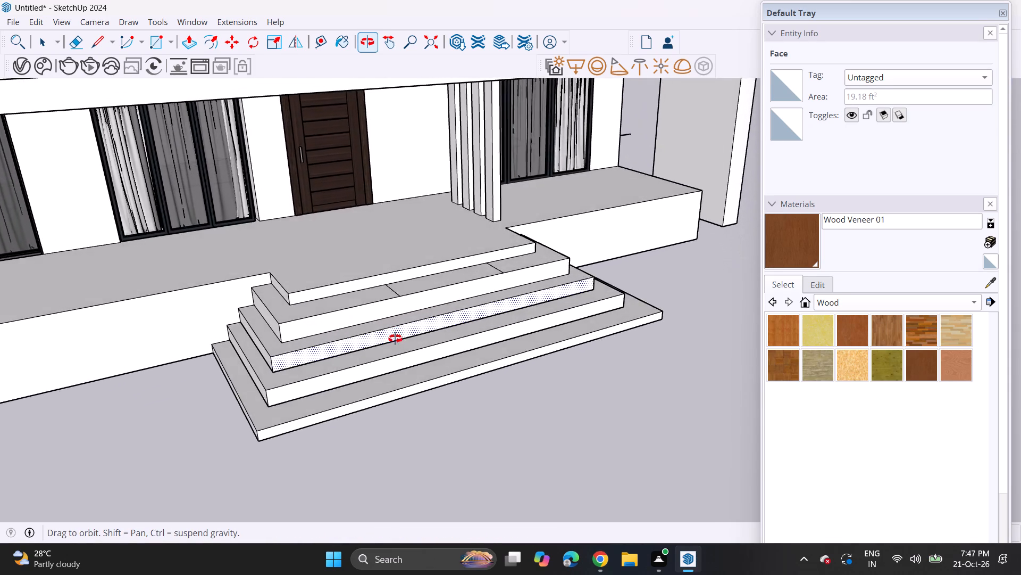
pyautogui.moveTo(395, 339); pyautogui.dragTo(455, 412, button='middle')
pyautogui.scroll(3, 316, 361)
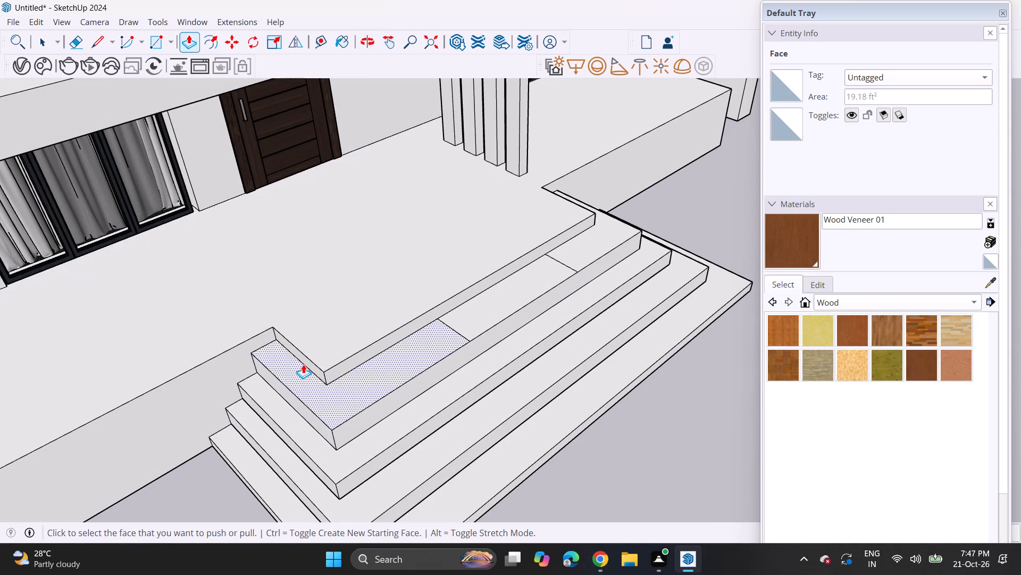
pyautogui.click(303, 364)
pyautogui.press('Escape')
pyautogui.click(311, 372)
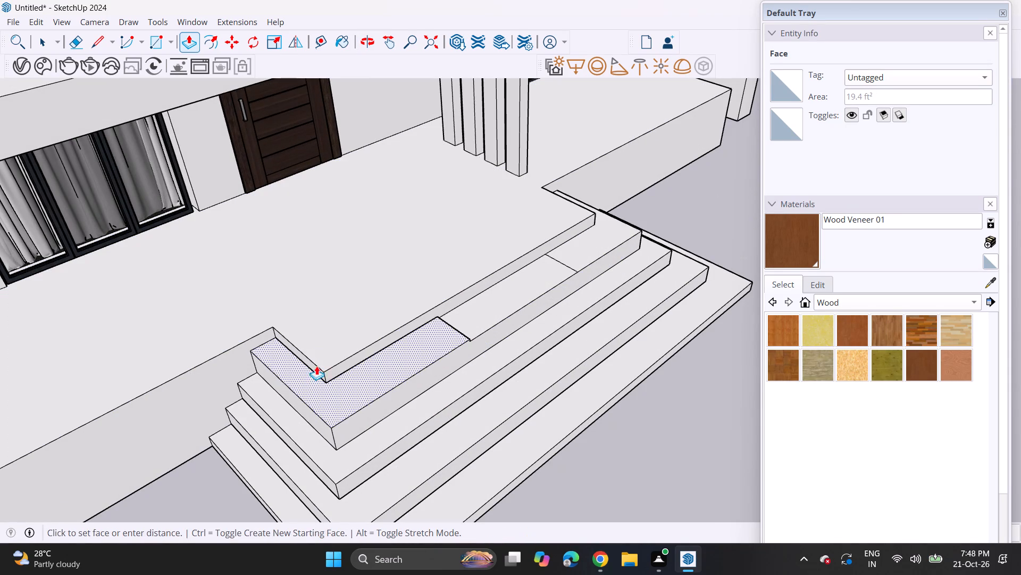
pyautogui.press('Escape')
# Push the top step's end away from the posts inward, and set the second step's end slightly inward so it projects beyond it.
pyautogui.click(313, 369)
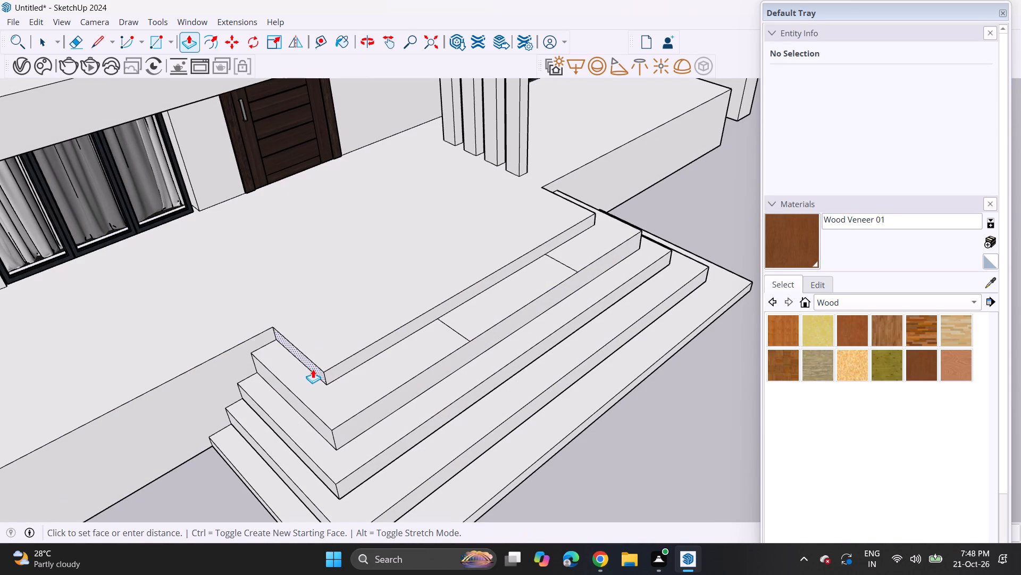
pyautogui.click(341, 355)
pyautogui.doubleClick(302, 407)
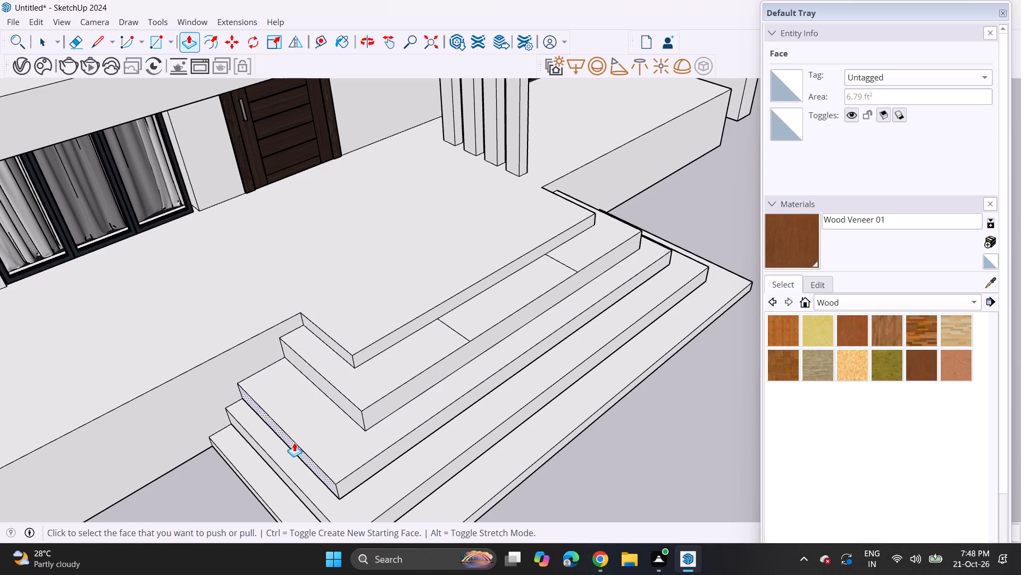
pyautogui.click(324, 396)
pyautogui.press('Escape')
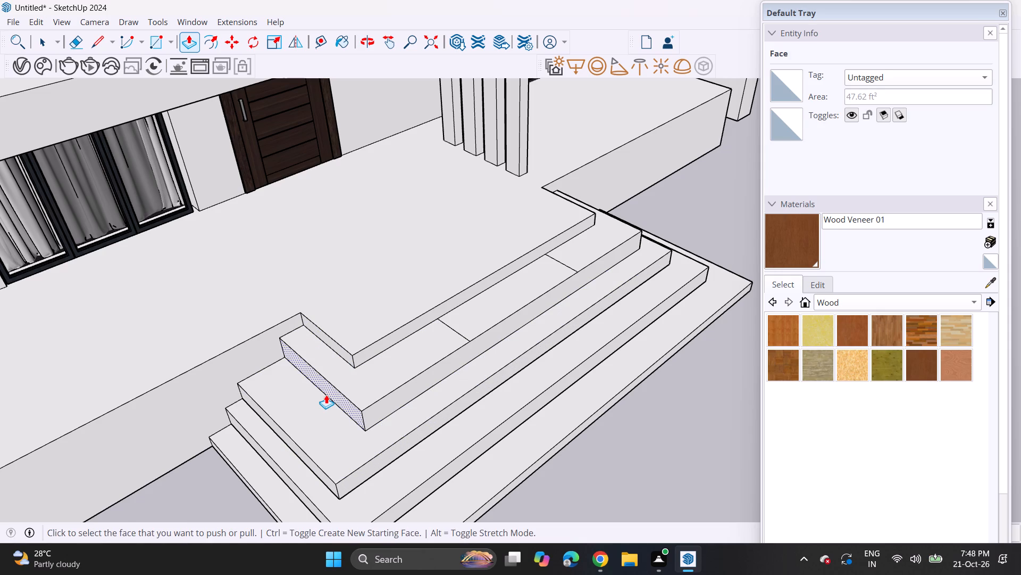
pyautogui.click(326, 395)
pyautogui.click(309, 404)
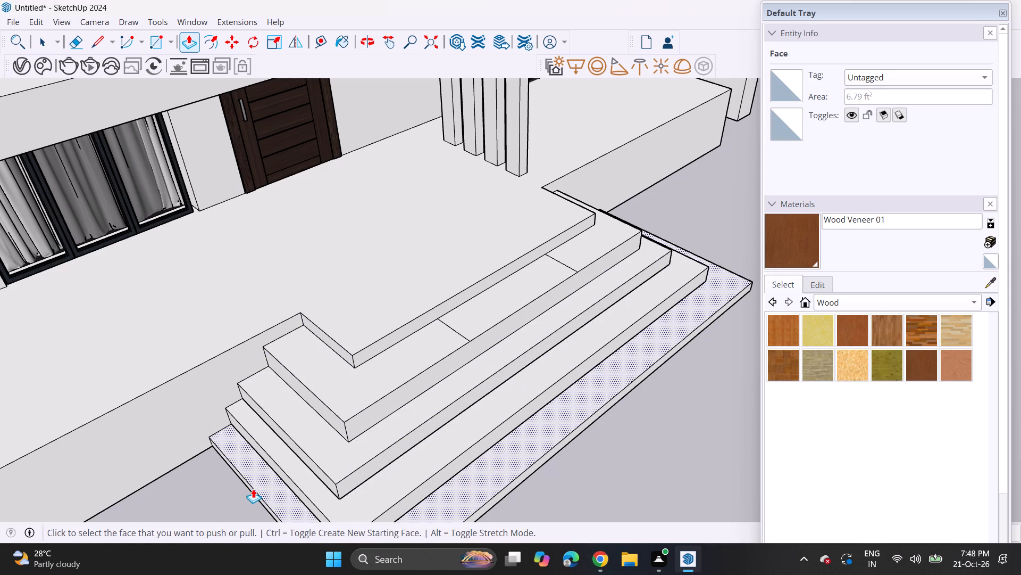
# Push/Pull the same end faces of the bottom, fourth and third steps outward to even out the treads' side widths.
pyautogui.moveTo(260, 480); pyautogui.dragTo(298, 325, button='middle')
pyautogui.scroll(3, 291, 350)
pyautogui.click(283, 359)
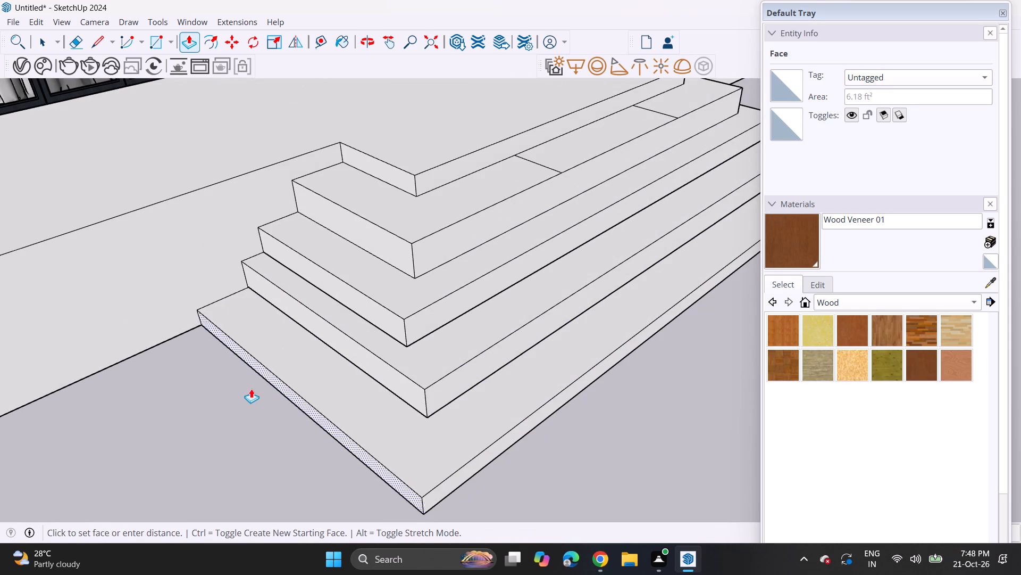
pyautogui.click(237, 397)
pyautogui.click(328, 343)
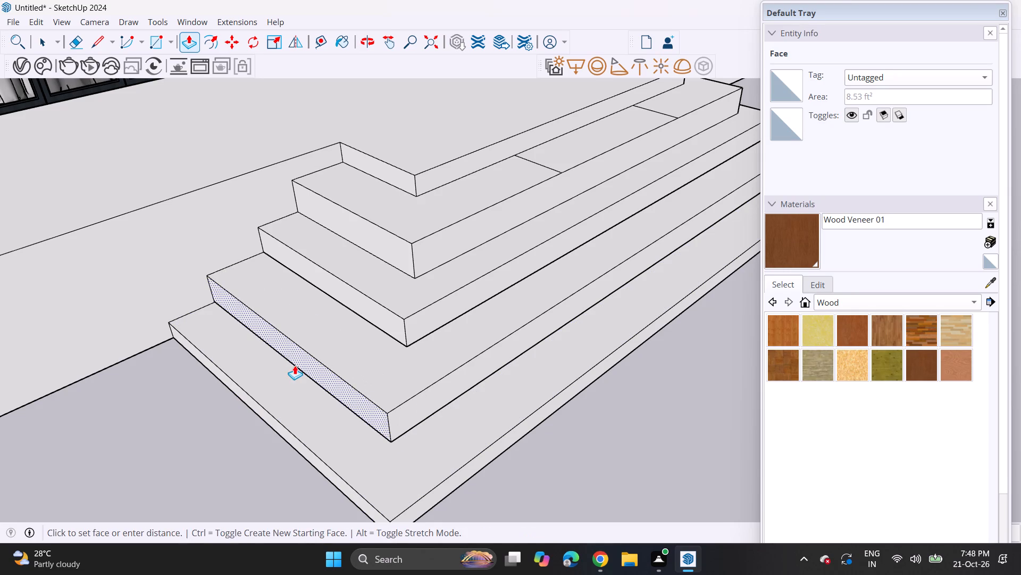
pyautogui.click(295, 365)
pyautogui.click(348, 297)
pyautogui.click(334, 308)
pyautogui.click(334, 308)
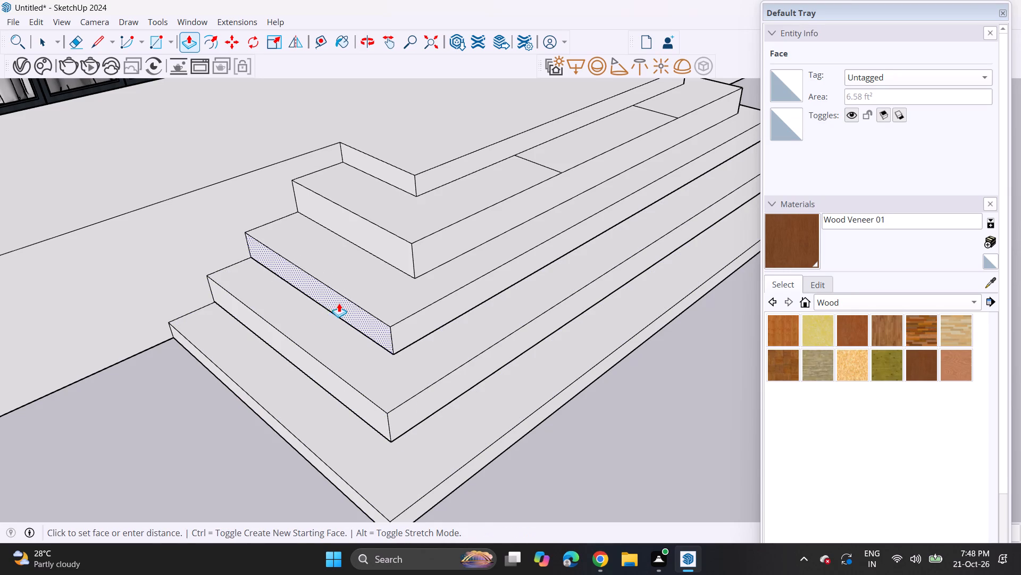
pyautogui.click(342, 299)
# Lower all three sections of the second step's tread by the same amount with Push/Pull.
pyautogui.moveTo(398, 369); pyautogui.dragTo(263, 282, button='middle')
pyautogui.scroll(-4, 267, 270)
pyautogui.moveTo(315, 285); pyautogui.dragTo(299, 224, button='middle')
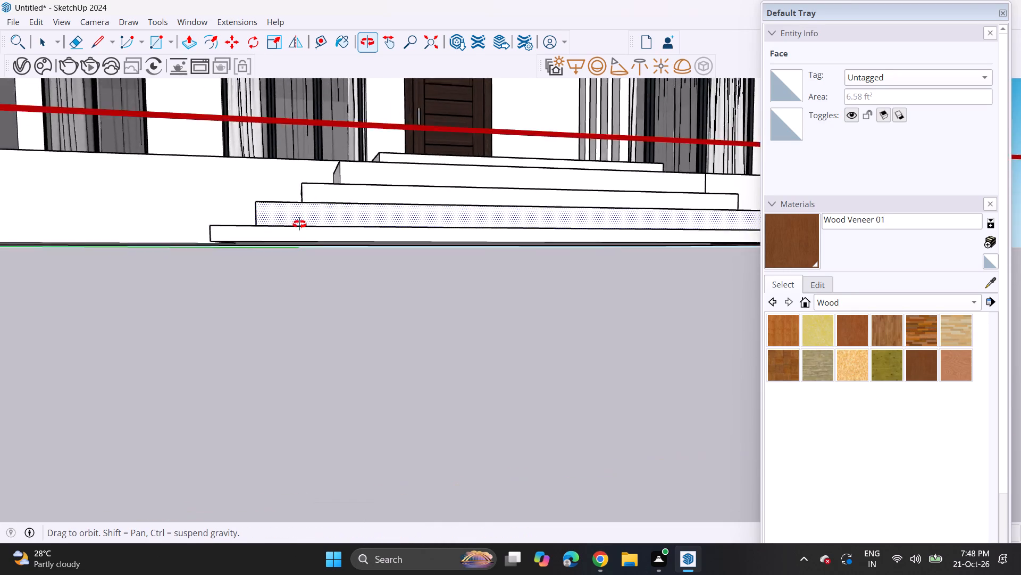
pyautogui.moveTo(299, 224); pyautogui.dragTo(305, 303, button='middle')
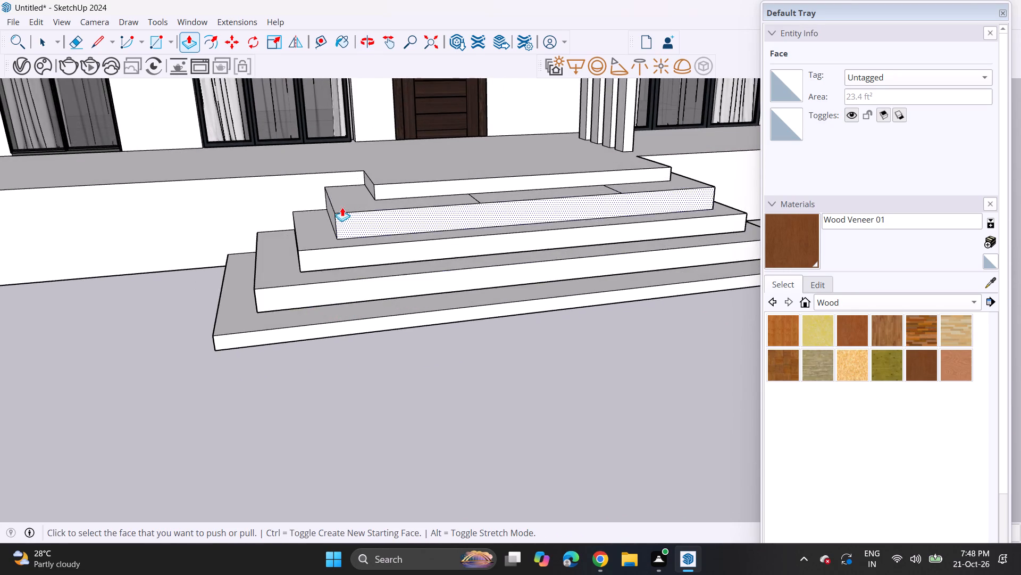
pyautogui.scroll(4, 355, 177)
pyautogui.click(358, 208)
pyautogui.click(355, 215)
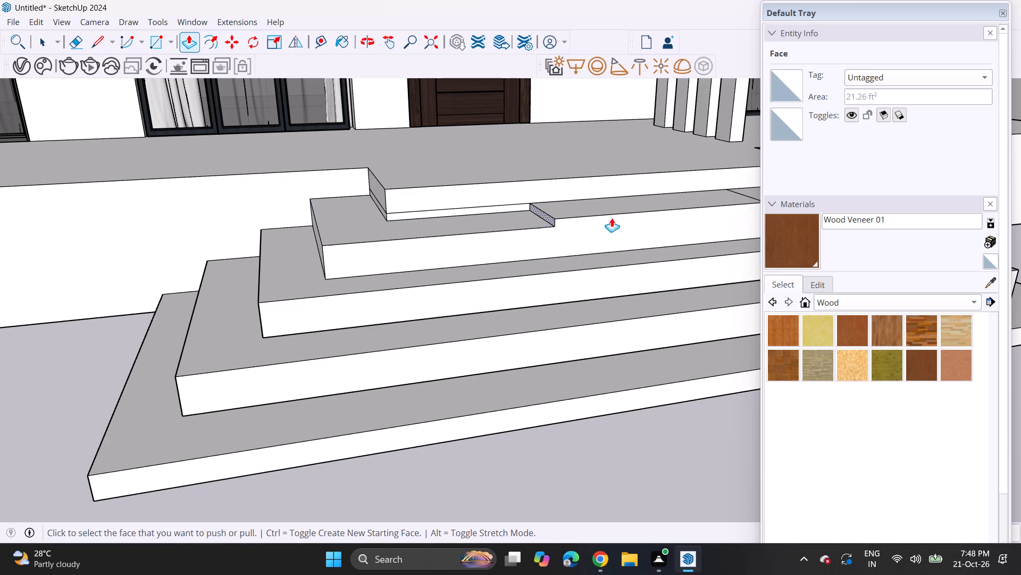
pyautogui.doubleClick(600, 207)
pyautogui.moveTo(607, 221); pyautogui.dragTo(496, 241, button='middle')
pyautogui.moveTo(490, 235); pyautogui.dragTo(458, 189, button='middle')
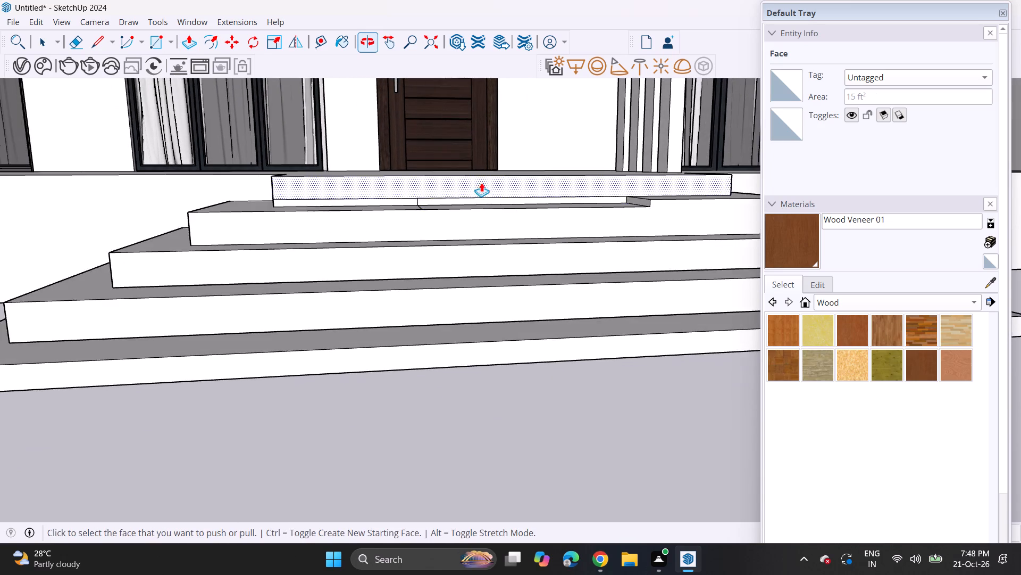
pyautogui.scroll(4, 500, 179)
pyautogui.moveTo(654, 215); pyautogui.dragTo(609, 262, button='middle')
pyautogui.doubleClick(702, 261)
pyautogui.moveTo(610, 283); pyautogui.dragTo(595, 251, button='middle')
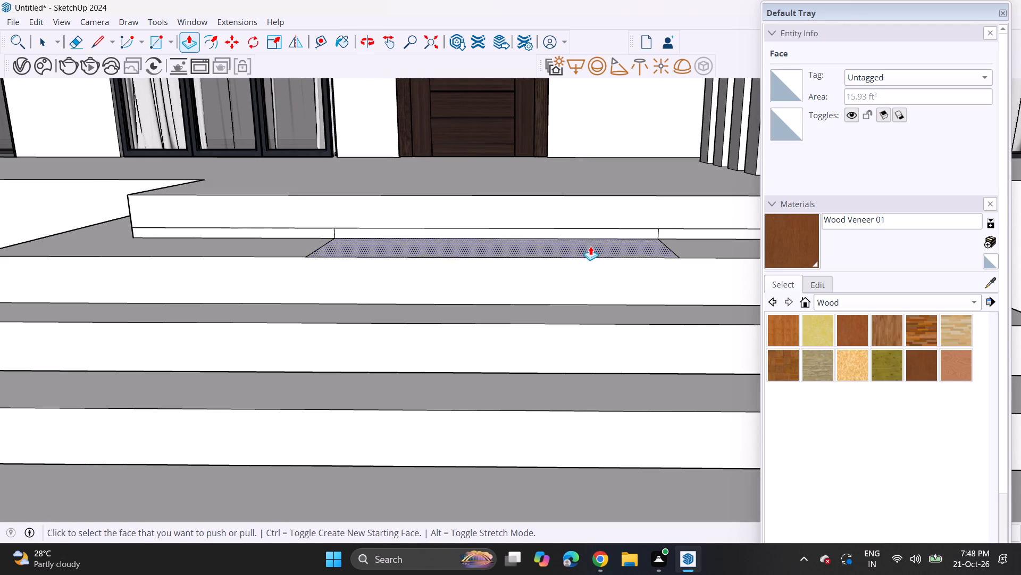
# Erase the dividing lines across the second step's tread and the short vertical lines on the riser strip behind it.
pyautogui.moveTo(72, 46); pyautogui.dragTo(78, 47)
pyautogui.moveTo(263, 278); pyautogui.dragTo(262, 349, button='middle')
pyautogui.moveTo(298, 318); pyautogui.dragTo(318, 317)
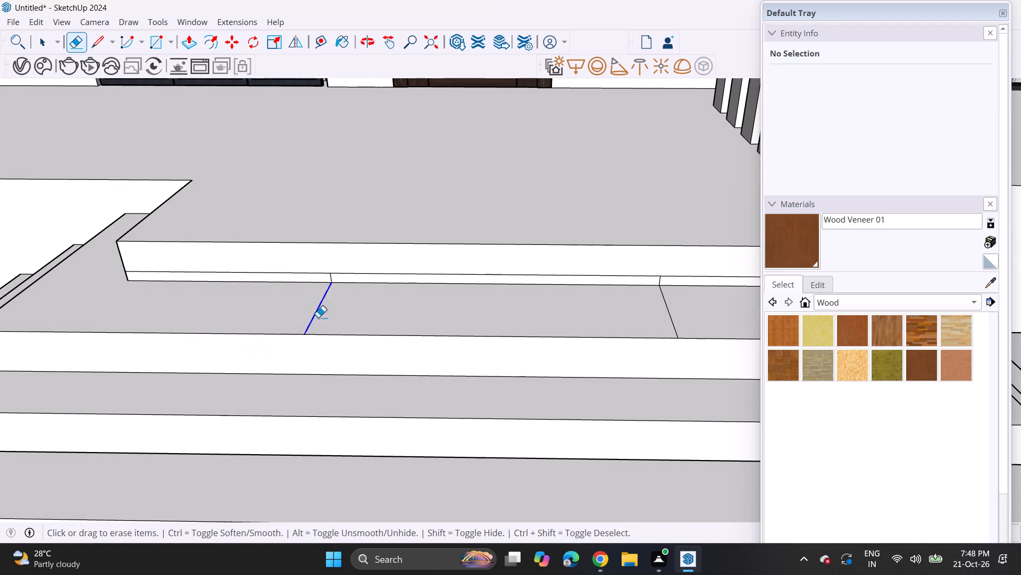
pyautogui.moveTo(318, 317); pyautogui.dragTo(330, 316)
pyautogui.moveTo(617, 301); pyautogui.dragTo(667, 299)
pyautogui.scroll(8, 667, 294)
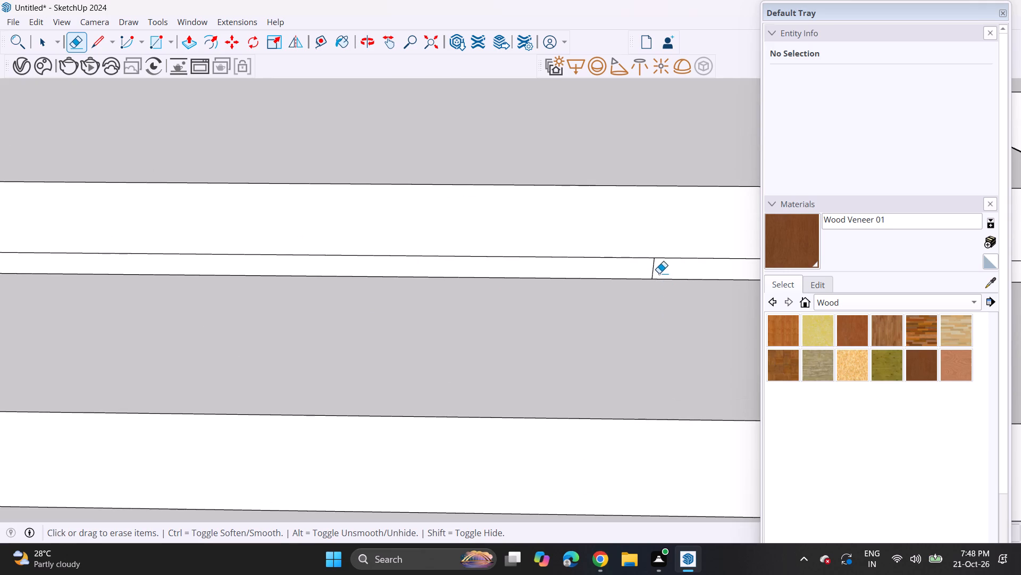
pyautogui.click(654, 272)
pyautogui.scroll(-9, 0, 224)
pyautogui.keyDown('shift'); pyautogui.moveTo(24, 242); pyautogui.dragTo(495, 328, button='middle'); pyautogui.keyUp('shift')
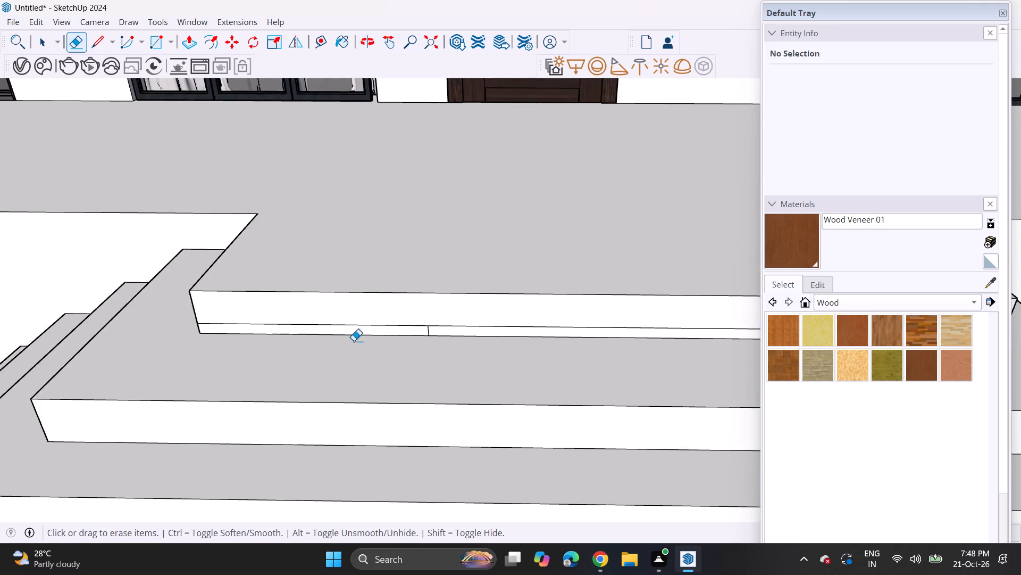
pyautogui.scroll(4, 372, 336)
pyautogui.scroll(3, 451, 325)
pyautogui.moveTo(440, 331); pyautogui.dragTo(455, 328)
pyautogui.scroll(-10, 443, 334)
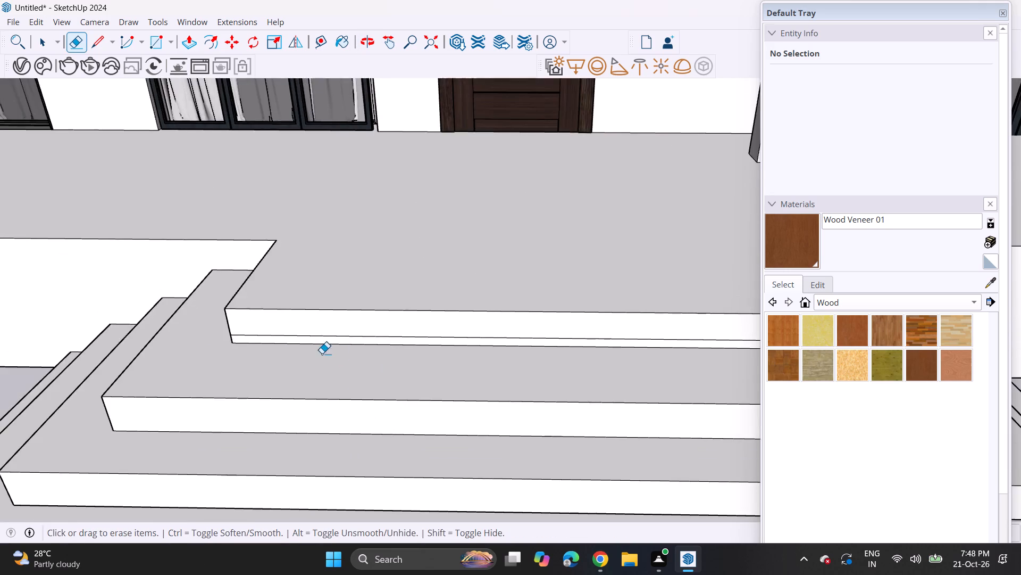
pyautogui.moveTo(321, 354); pyautogui.dragTo(630, 295, button='middle')
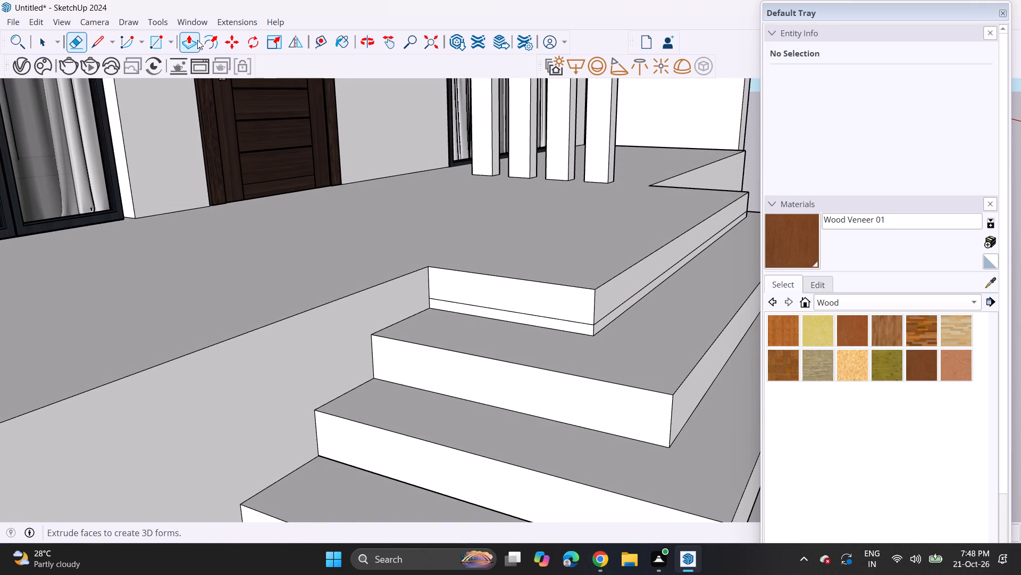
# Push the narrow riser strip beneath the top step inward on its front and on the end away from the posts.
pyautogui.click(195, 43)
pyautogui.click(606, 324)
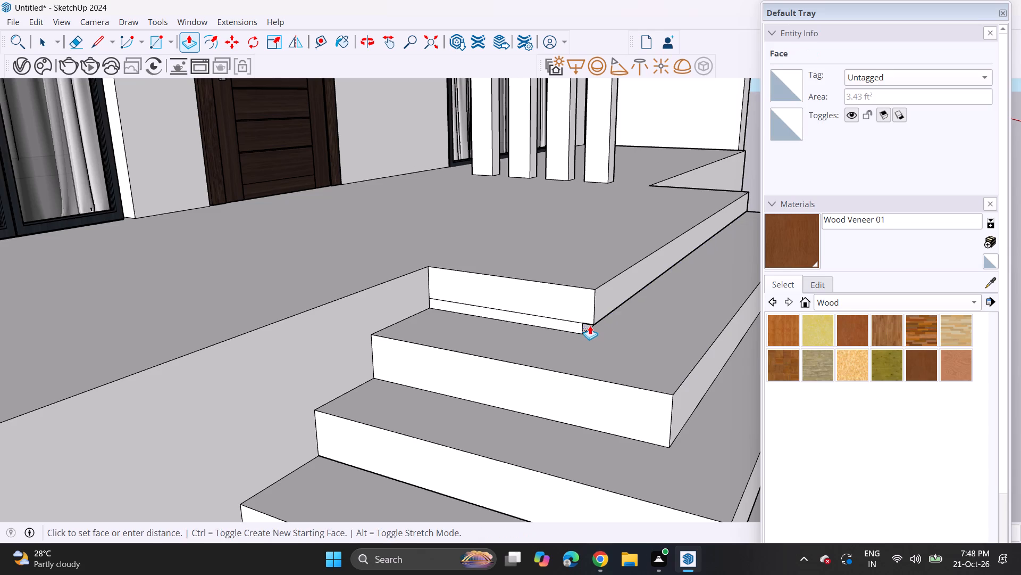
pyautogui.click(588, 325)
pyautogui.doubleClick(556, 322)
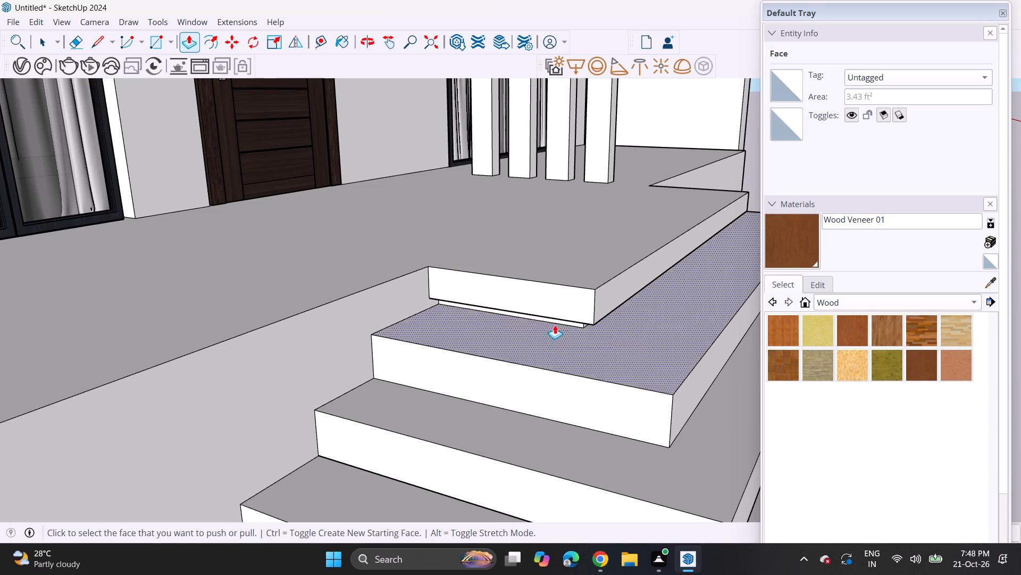
# Draw a line along the porch edge between the top step's two back corners to separate its tread from the porch floor.
pyautogui.scroll(-4, 548, 330)
pyautogui.moveTo(581, 335); pyautogui.dragTo(322, 273, button='middle')
pyautogui.scroll(-8, 315, 271)
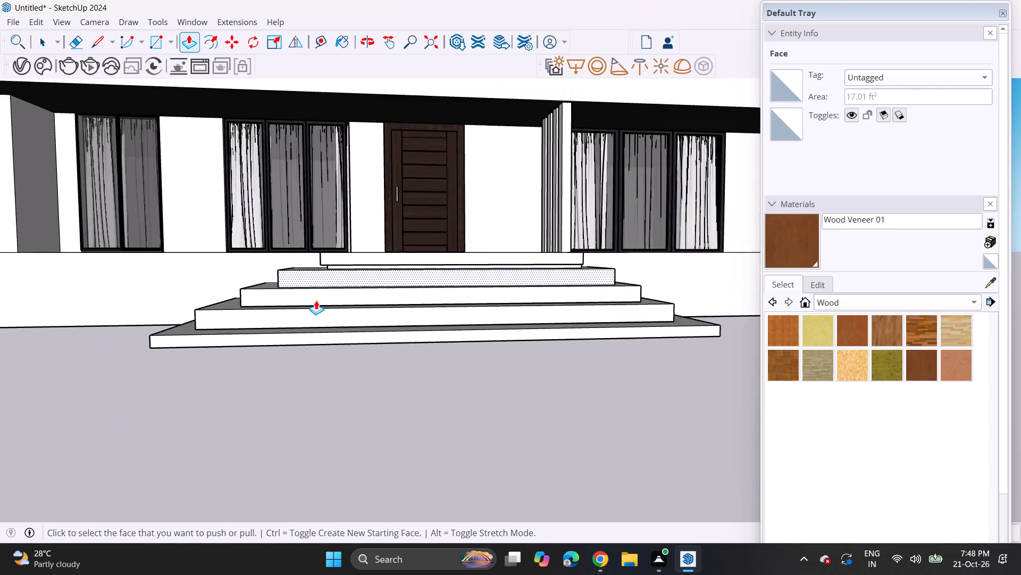
pyautogui.keyDown('shift'); pyautogui.moveTo(305, 294); pyautogui.dragTo(404, 322, button='middle'); pyautogui.keyUp('shift')
pyautogui.scroll(-4, 400, 346)
pyautogui.keyDown('shift'); pyautogui.moveTo(349, 334); pyautogui.dragTo(426, 385, button='middle'); pyautogui.keyUp('shift')
pyautogui.scroll(-4, 413, 379)
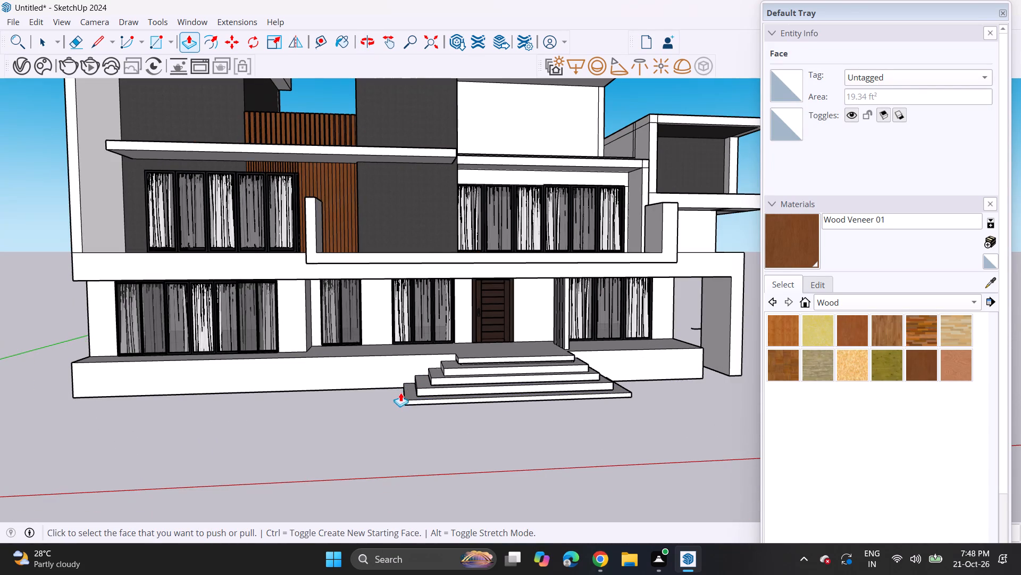
pyautogui.moveTo(416, 360); pyautogui.dragTo(442, 398, button='middle')
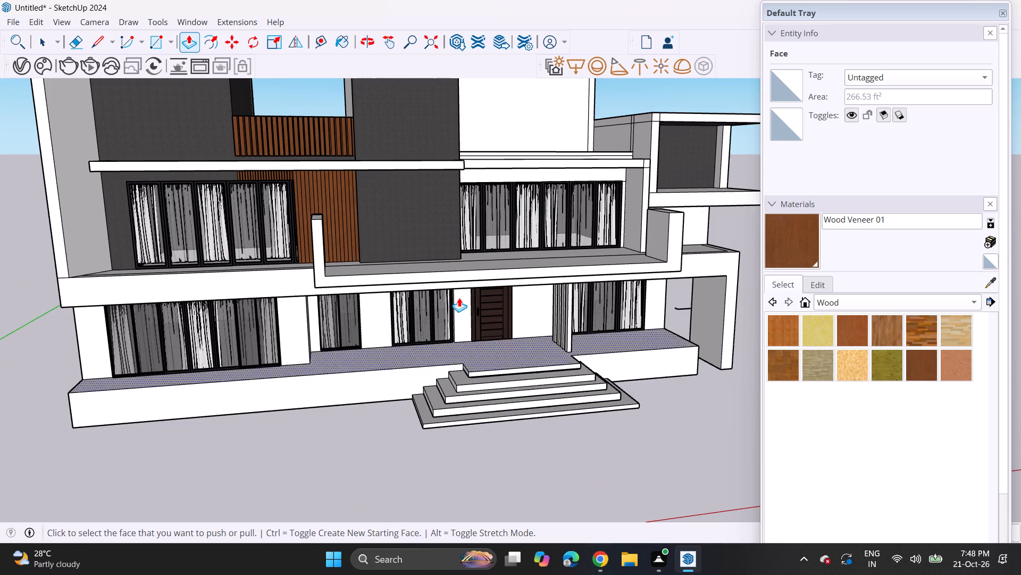
pyautogui.scroll(10, 450, 332)
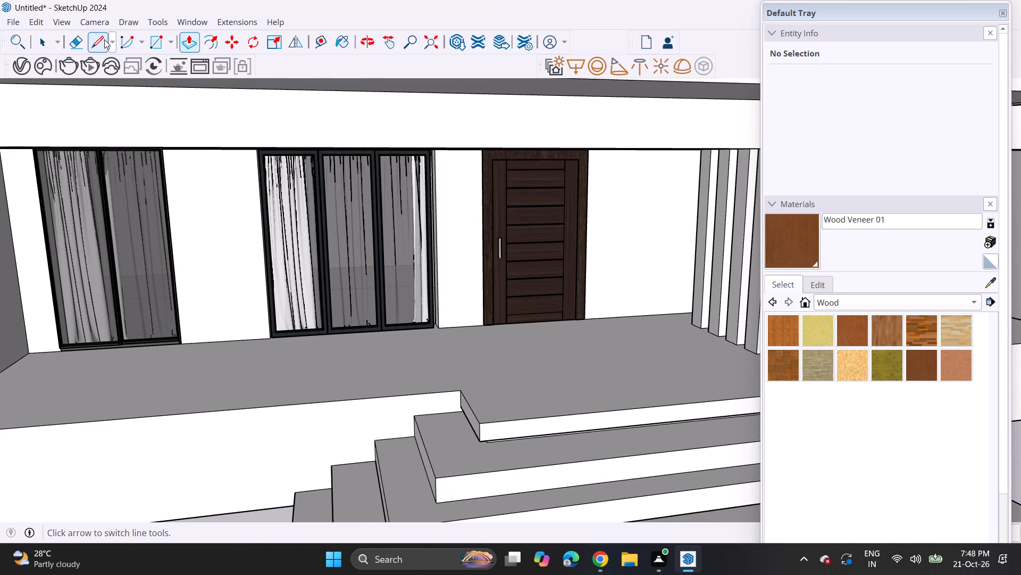
pyautogui.click(104, 39)
pyautogui.moveTo(431, 267); pyautogui.dragTo(419, 346, button='middle')
pyautogui.scroll(-3, 426, 421)
pyautogui.moveTo(441, 412); pyautogui.dragTo(357, 380, button='middle')
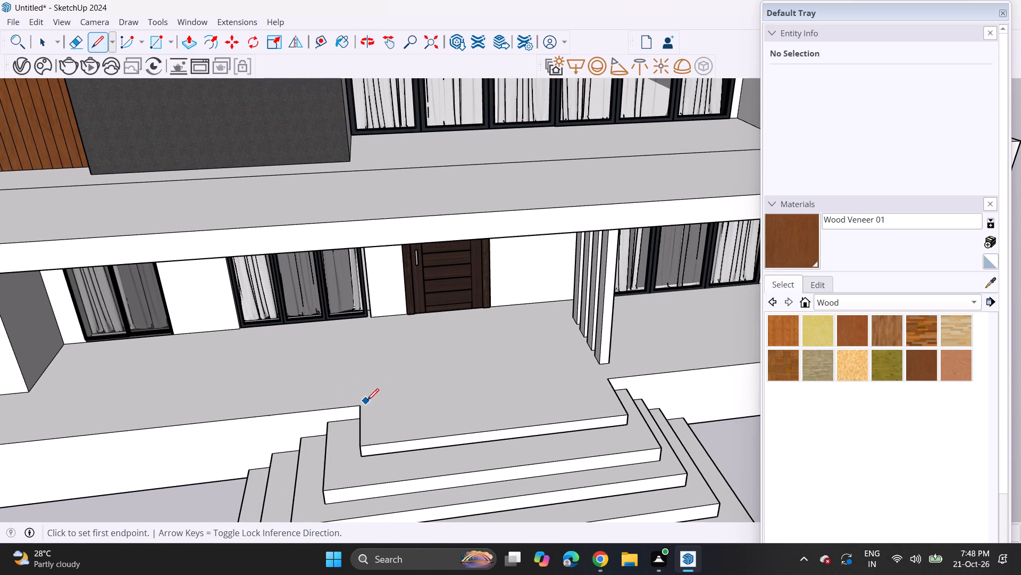
pyautogui.click(358, 410)
pyautogui.click(604, 377)
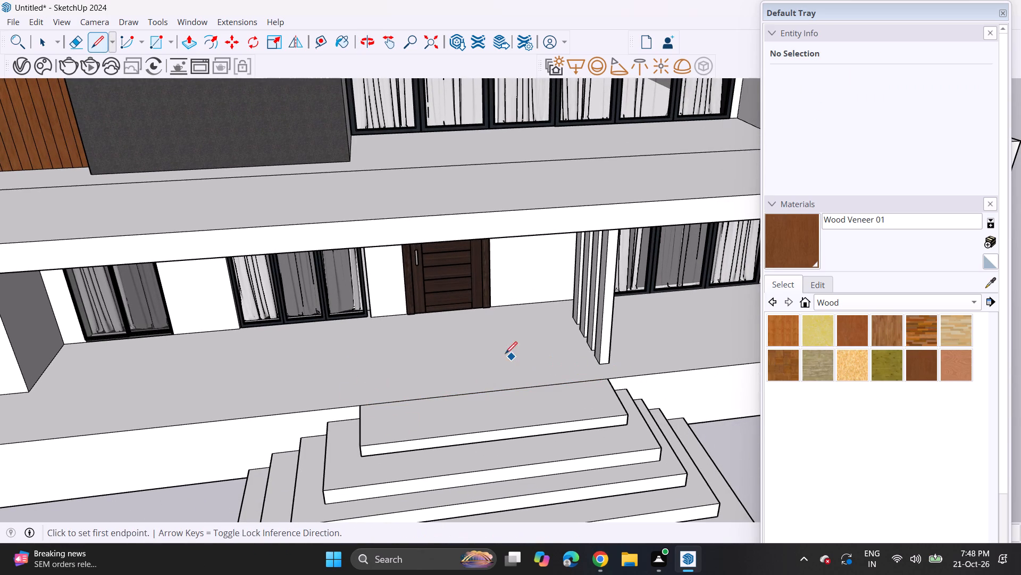
# Lower the top step's tread slightly below the porch floor with Push/Pull.
pyautogui.click(181, 37)
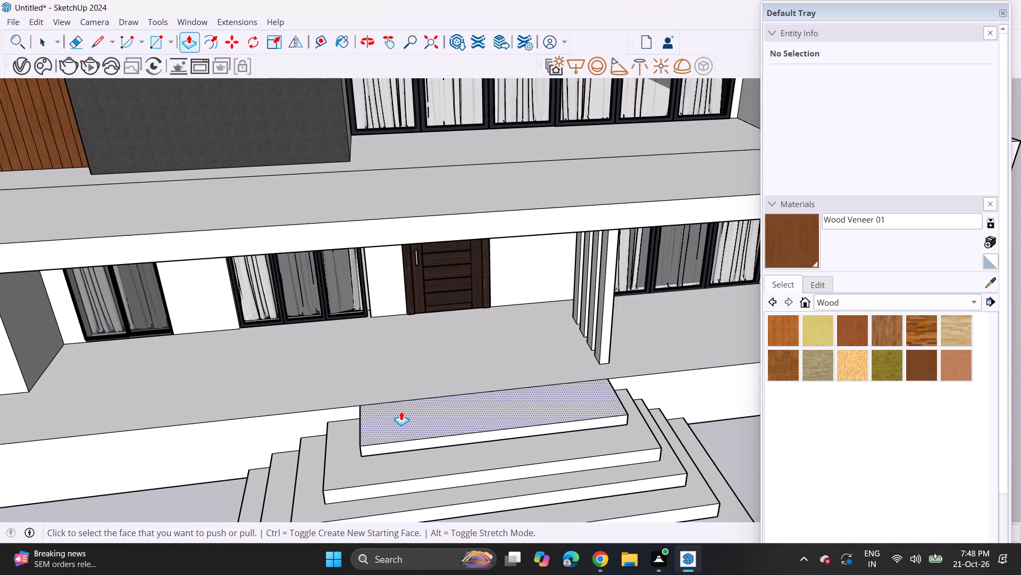
pyautogui.click(401, 411)
pyautogui.click(400, 417)
# Pull the recessed strip beneath the top step flush with its front and end faces, and erase the lines dividing them.
pyautogui.moveTo(440, 457); pyautogui.dragTo(439, 380, button='middle')
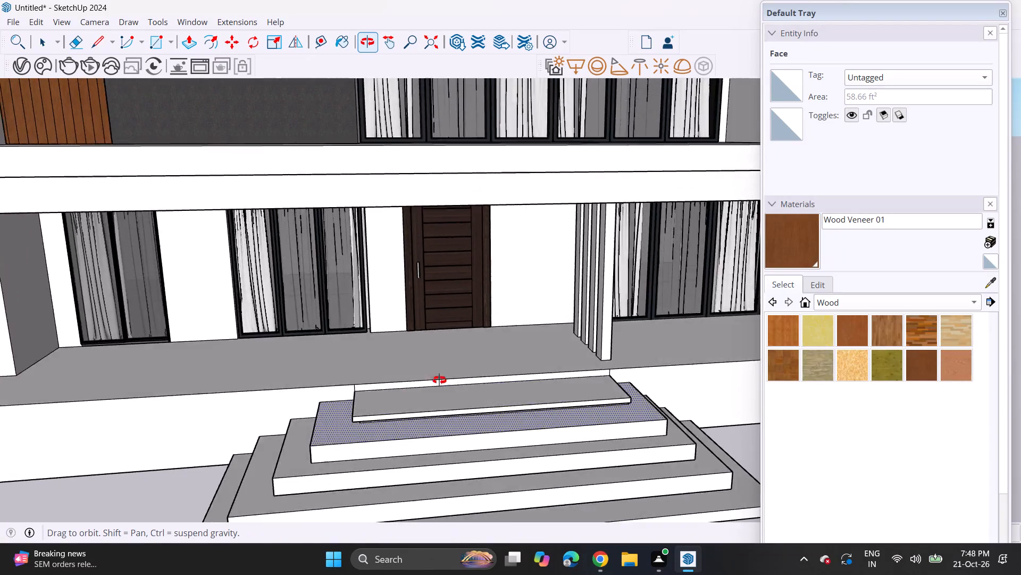
pyautogui.moveTo(439, 380); pyautogui.dragTo(534, 308, button='middle')
pyautogui.scroll(7, 430, 367)
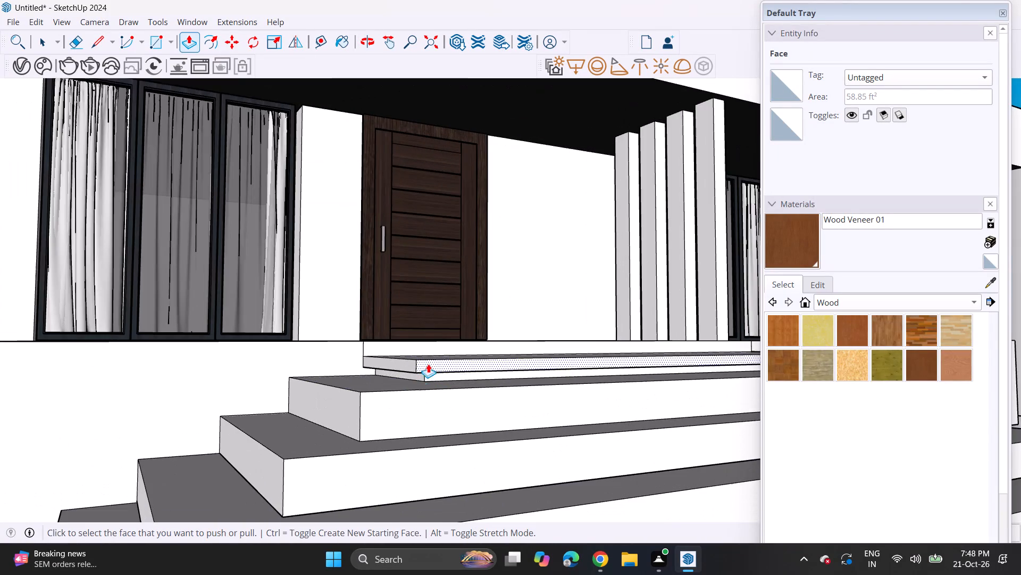
pyautogui.scroll(12, 422, 376)
pyautogui.click(416, 373)
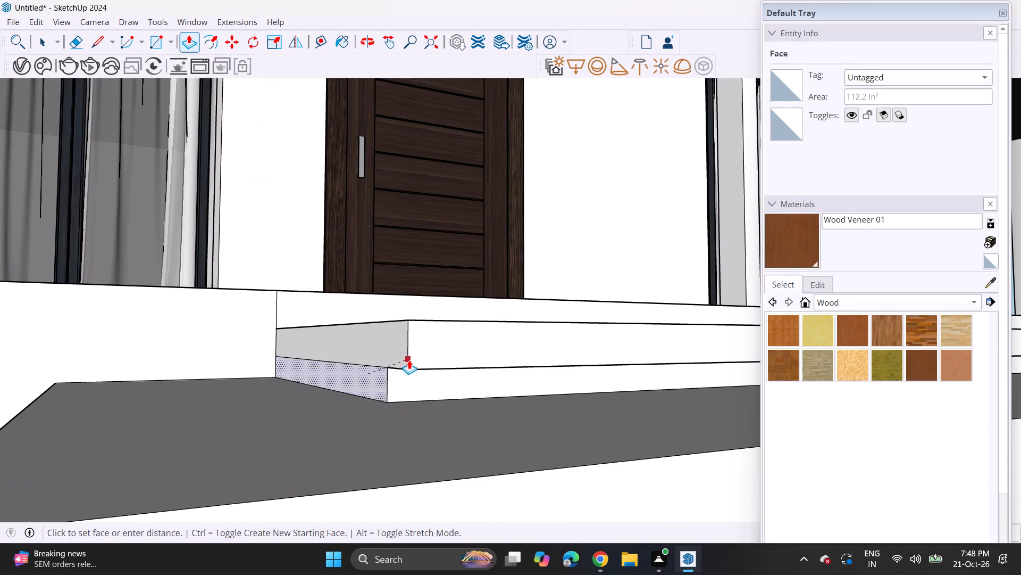
pyautogui.click(409, 360)
pyautogui.click(413, 375)
pyautogui.click(412, 357)
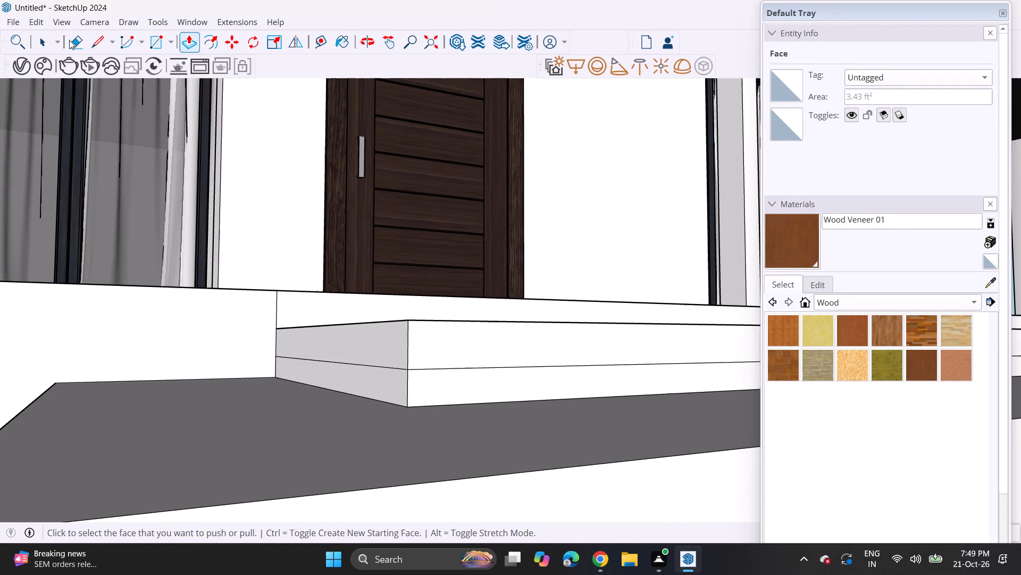
pyautogui.moveTo(71, 42); pyautogui.dragTo(77, 44)
pyautogui.moveTo(356, 356); pyautogui.dragTo(359, 376)
pyautogui.moveTo(430, 368); pyautogui.dragTo(432, 380)
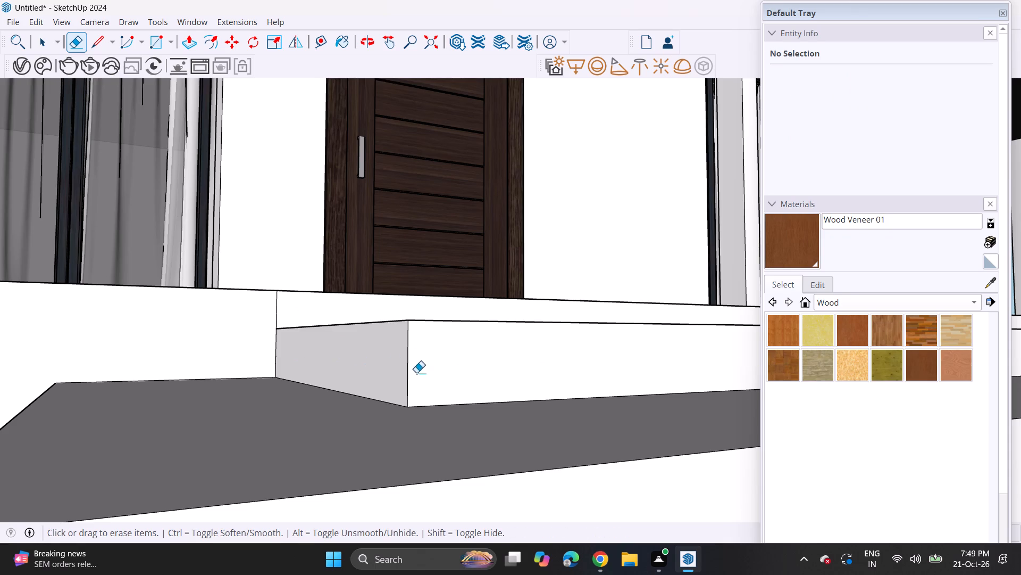
# Erase the short vertical lines on the porch plinth face above both back corners of the top step.
pyautogui.scroll(-15, 398, 368)
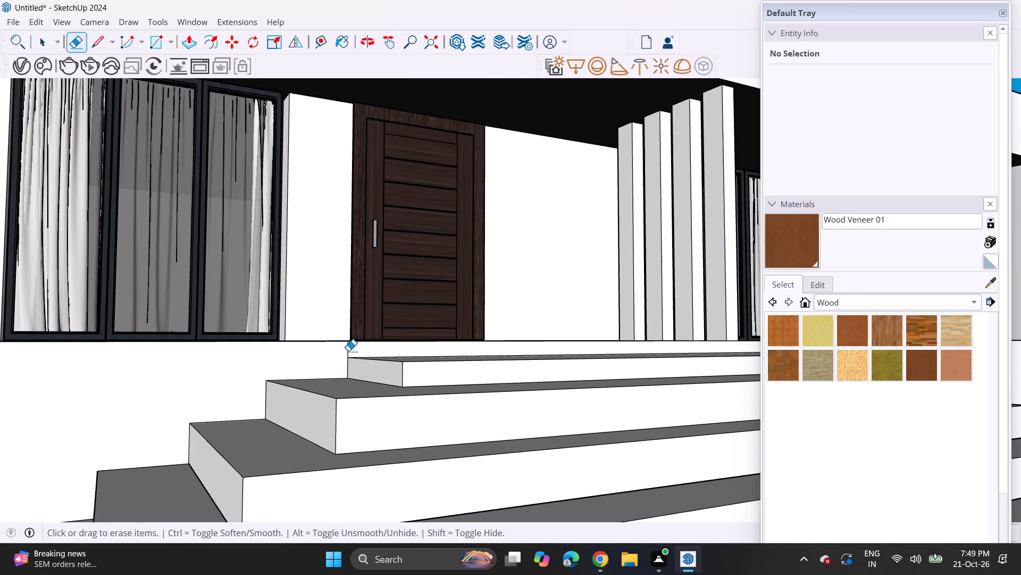
pyautogui.click(348, 351)
pyautogui.scroll(-8, 341, 362)
pyautogui.scroll(8, 596, 321)
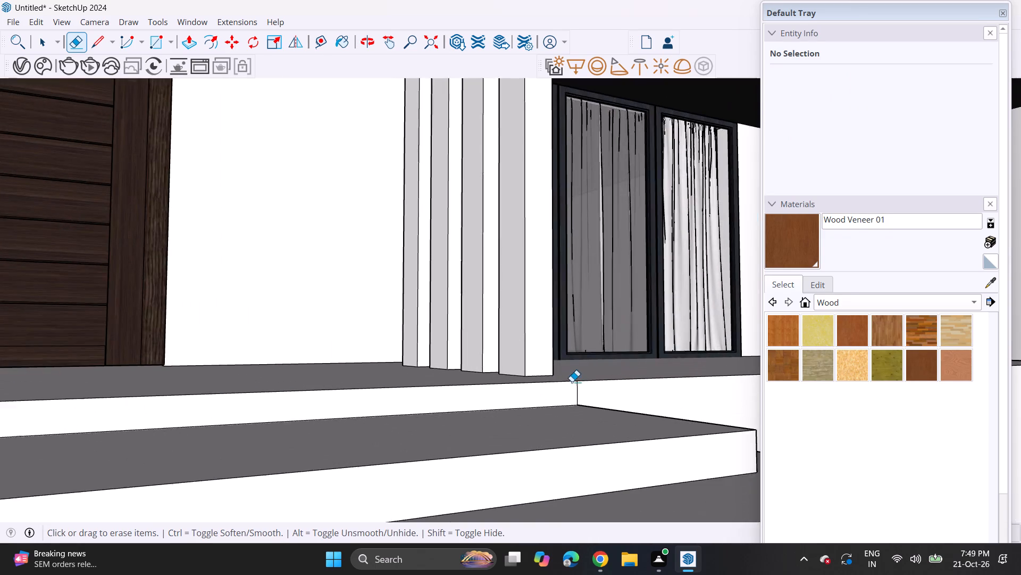
pyautogui.scroll(3, 573, 384)
pyautogui.click(579, 389)
# Examine the entrance steps and the whole front elevation of the house from several angles.
pyautogui.scroll(-17, 540, 417)
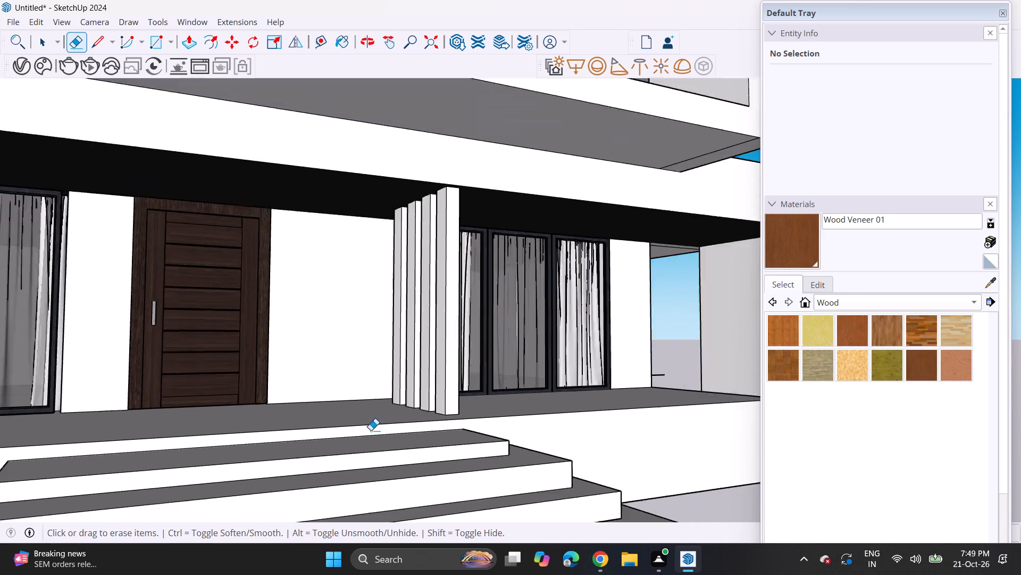
pyautogui.scroll(-13, 371, 430)
pyautogui.keyDown('shift'); pyautogui.moveTo(288, 392); pyautogui.dragTo(397, 375, button='middle'); pyautogui.keyUp('shift')
pyautogui.moveTo(390, 380); pyautogui.dragTo(294, 387, button='middle')
pyautogui.moveTo(292, 385); pyautogui.dragTo(240, 376, button='middle')
pyautogui.moveTo(550, 344); pyautogui.dragTo(275, 377, button='middle')
pyautogui.moveTo(440, 413); pyautogui.dragTo(442, 421)
pyautogui.moveTo(442, 413); pyautogui.dragTo(450, 412)
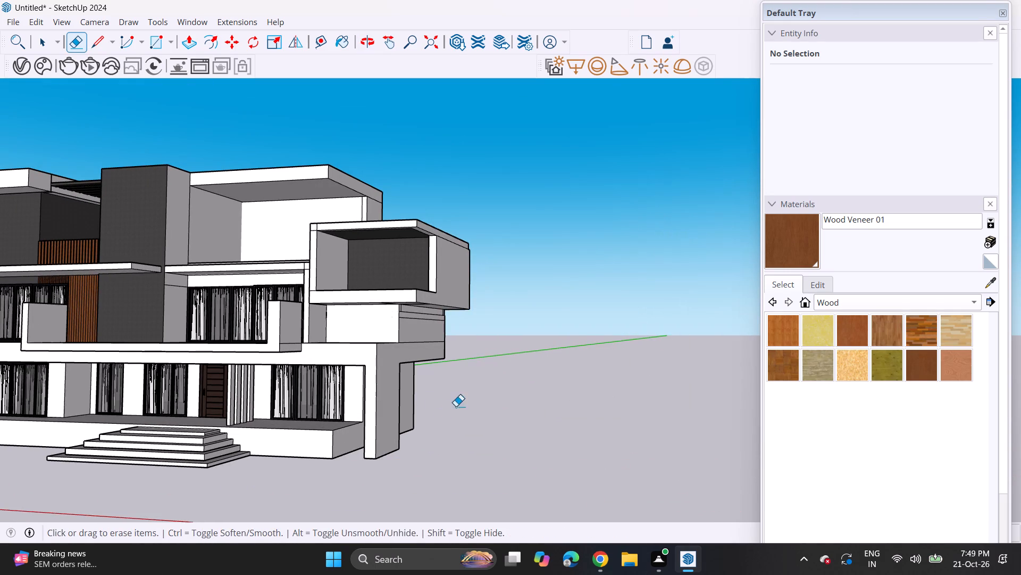
pyautogui.moveTo(256, 408); pyautogui.dragTo(575, 400, button='middle')
pyautogui.moveTo(491, 394); pyautogui.dragTo(536, 395, button='middle')
pyautogui.keyDown('shift'); pyautogui.moveTo(503, 380); pyautogui.dragTo(396, 393, button='middle'); pyautogui.keyUp('shift')
pyautogui.moveTo(396, 393); pyautogui.dragTo(426, 387, button='middle')
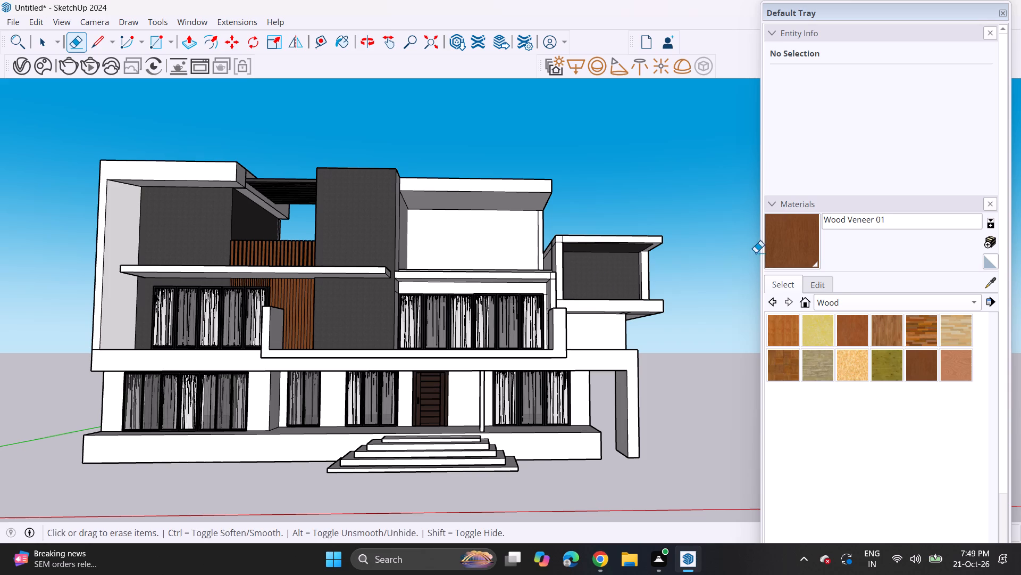
# Sample Granite Dark Gray from the projecting side box's back wall and paint the white recessed wall above the upper-floor windows with it.
pyautogui.click(987, 283)
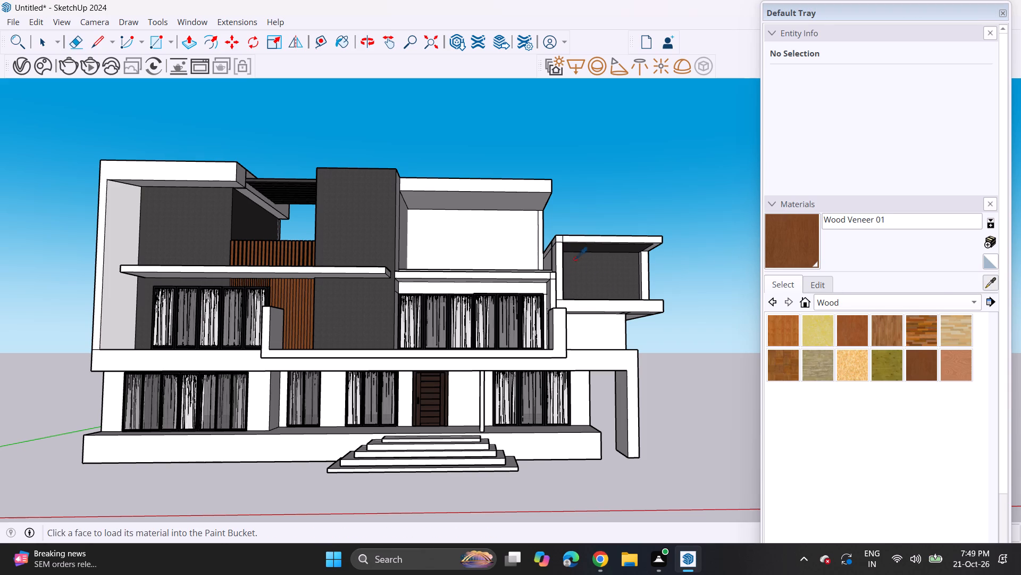
pyautogui.click(604, 270)
pyautogui.click(453, 238)
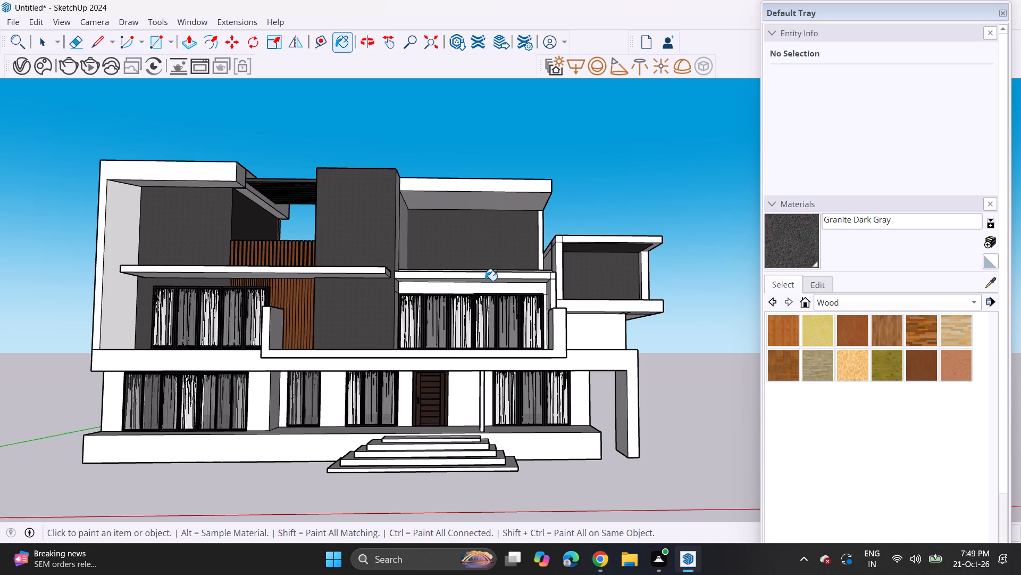
pyautogui.click(509, 160)
pyautogui.click(520, 213)
pyautogui.moveTo(520, 213); pyautogui.dragTo(510, 199)
pyautogui.press('space')
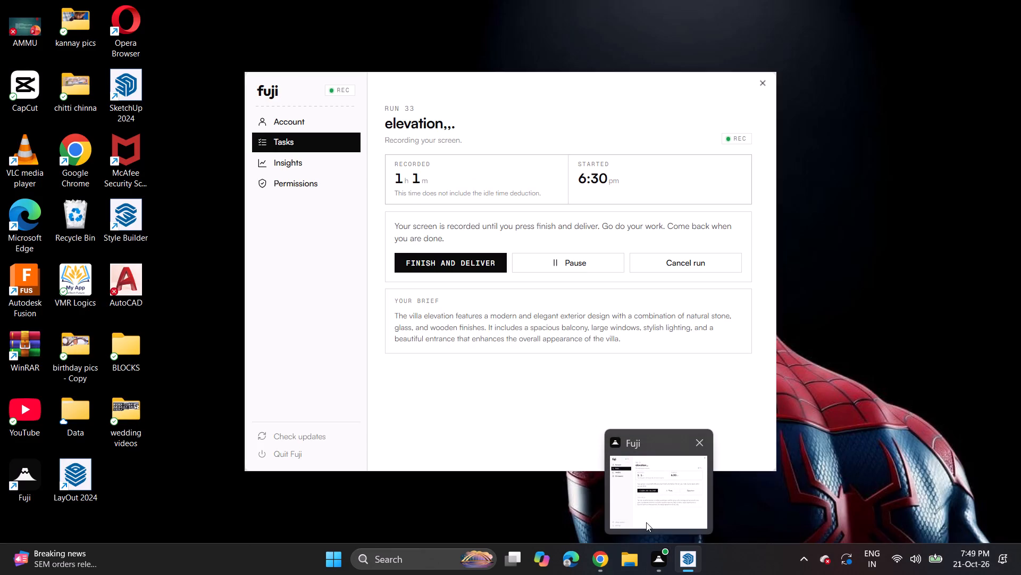
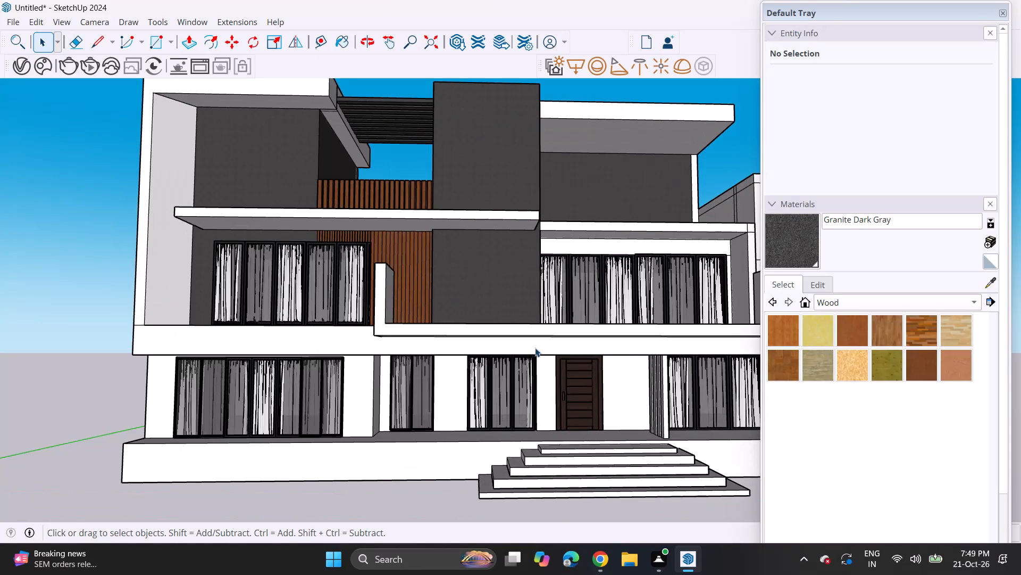
# Paint the projecting side box's ceiling and the soffit over the ground-floor porch with Wood Floor Dark.
pyautogui.scroll(-3, 525, 351)
pyautogui.moveTo(523, 354); pyautogui.dragTo(460, 347, button='middle')
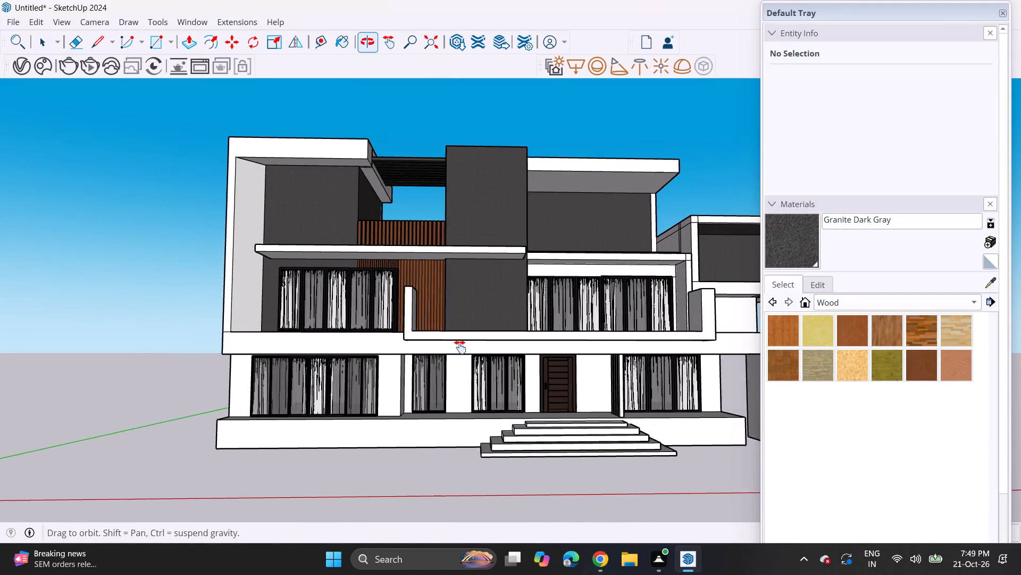
pyautogui.moveTo(460, 347); pyautogui.dragTo(438, 350, button='middle')
pyautogui.moveTo(438, 350); pyautogui.dragTo(426, 326, button='middle')
pyautogui.scroll(1, 426, 326)
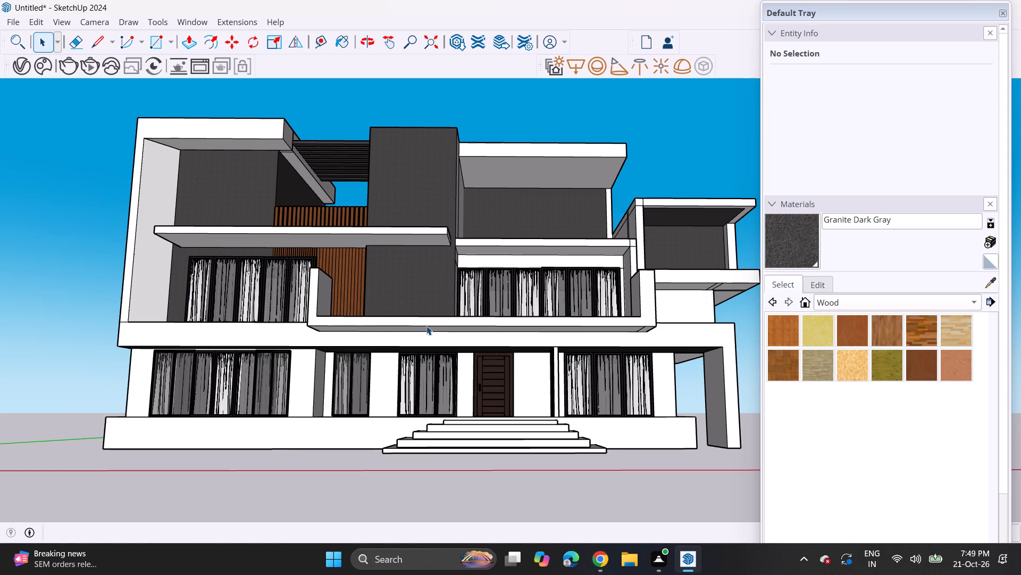
pyautogui.click(924, 332)
pyautogui.click(688, 217)
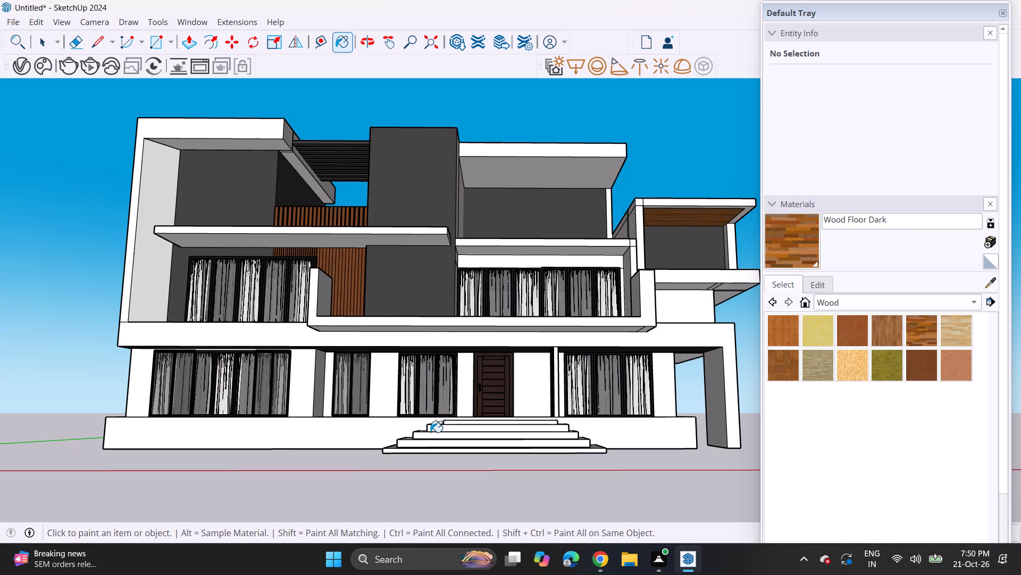
pyautogui.moveTo(430, 384); pyautogui.dragTo(430, 252, button='middle')
pyautogui.scroll(4, 435, 298)
pyautogui.click(429, 316)
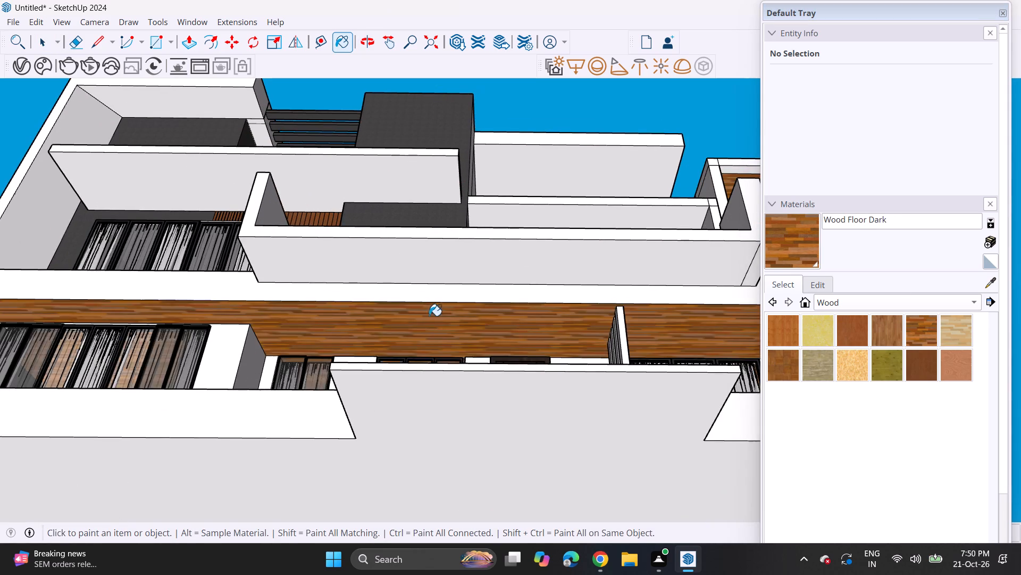
# Sample Granite Dark Gray from the facade and paint the wall strip above and beside the curtained windows behind the balcony.
pyautogui.scroll(-5, 419, 306)
pyautogui.moveTo(408, 274); pyautogui.dragTo(405, 409, button='middle')
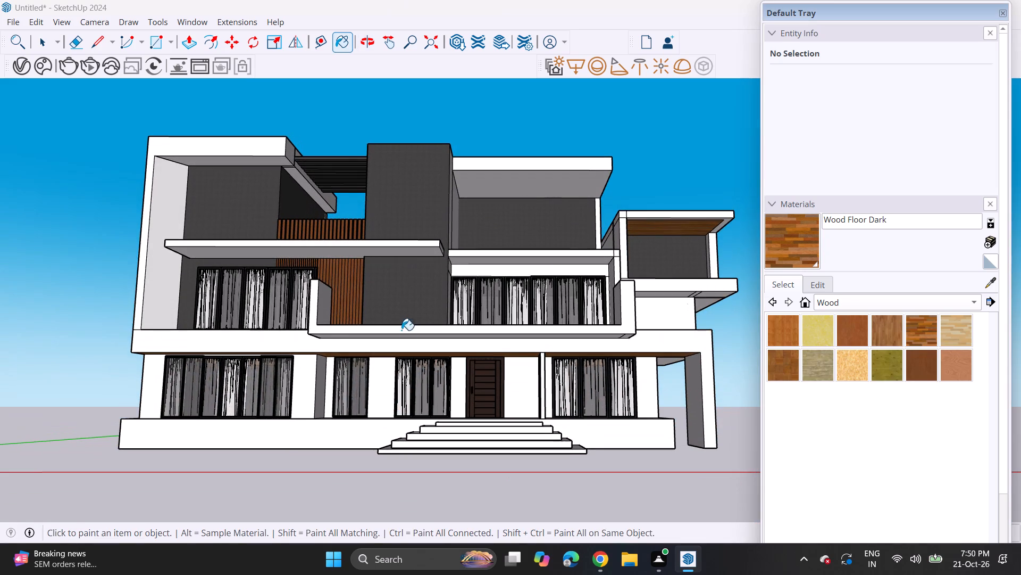
pyautogui.moveTo(397, 300); pyautogui.dragTo(445, 337, button='middle')
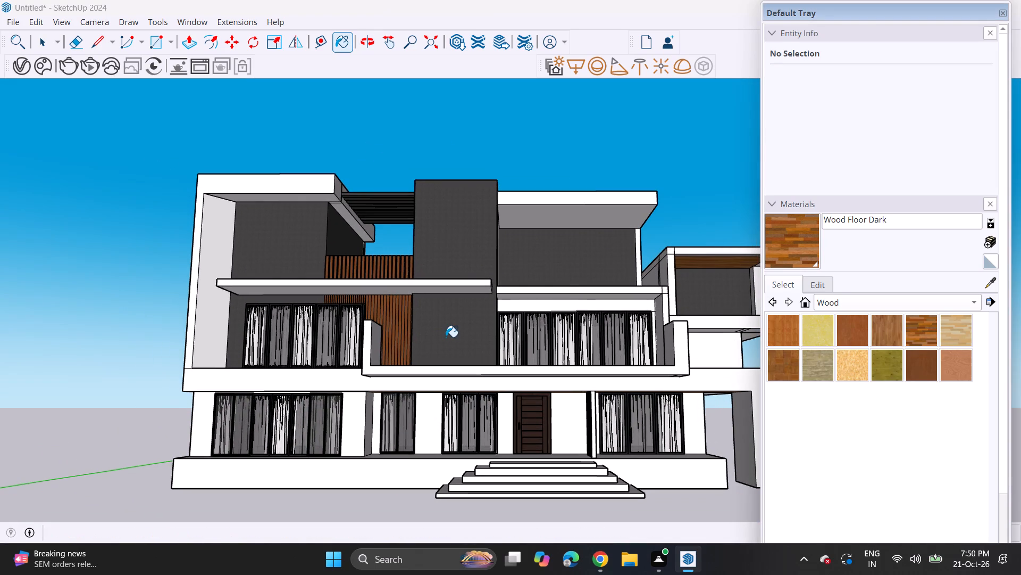
pyautogui.scroll(-4, 542, 302)
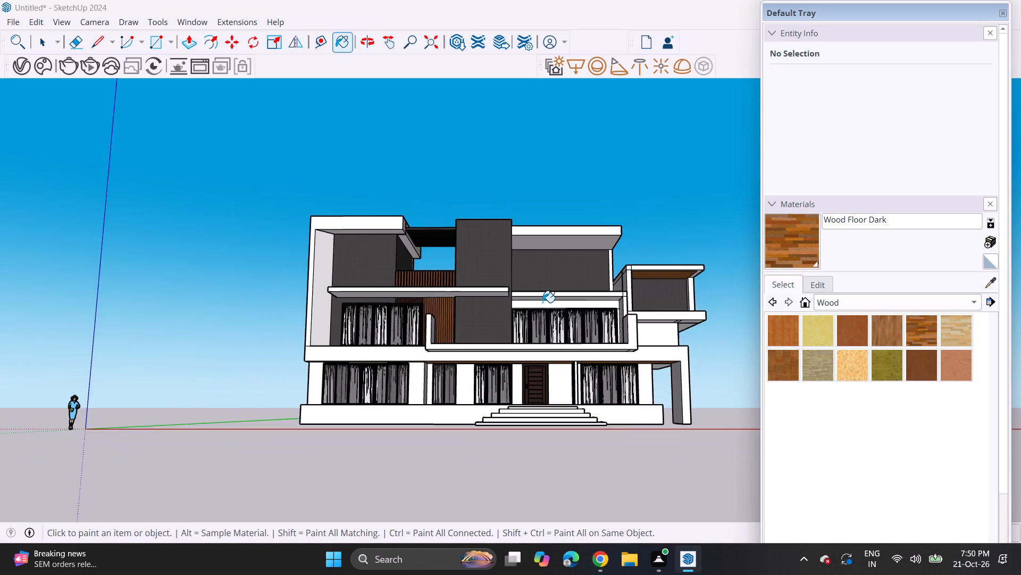
pyautogui.scroll(-1, 542, 302)
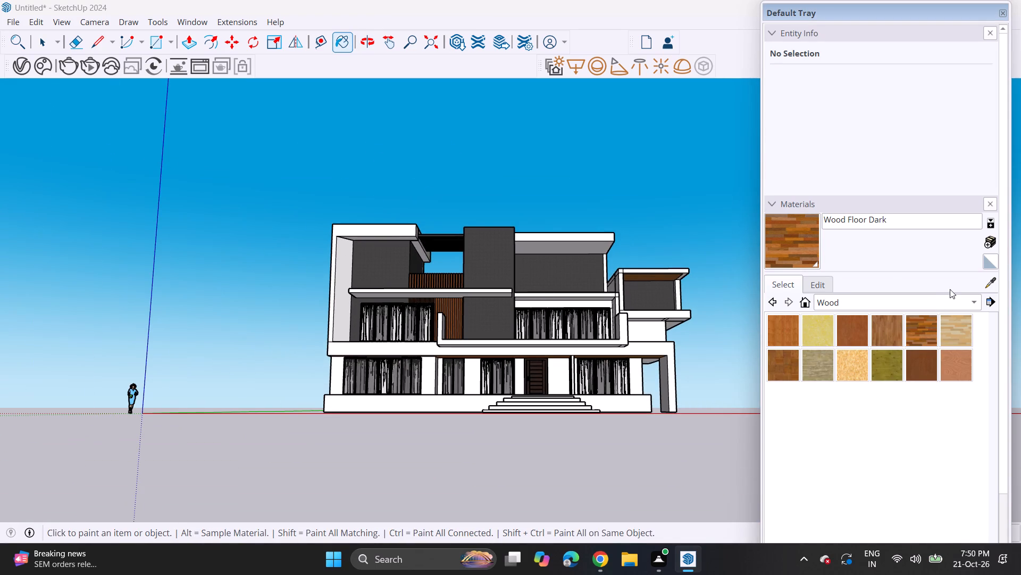
pyautogui.click(991, 279)
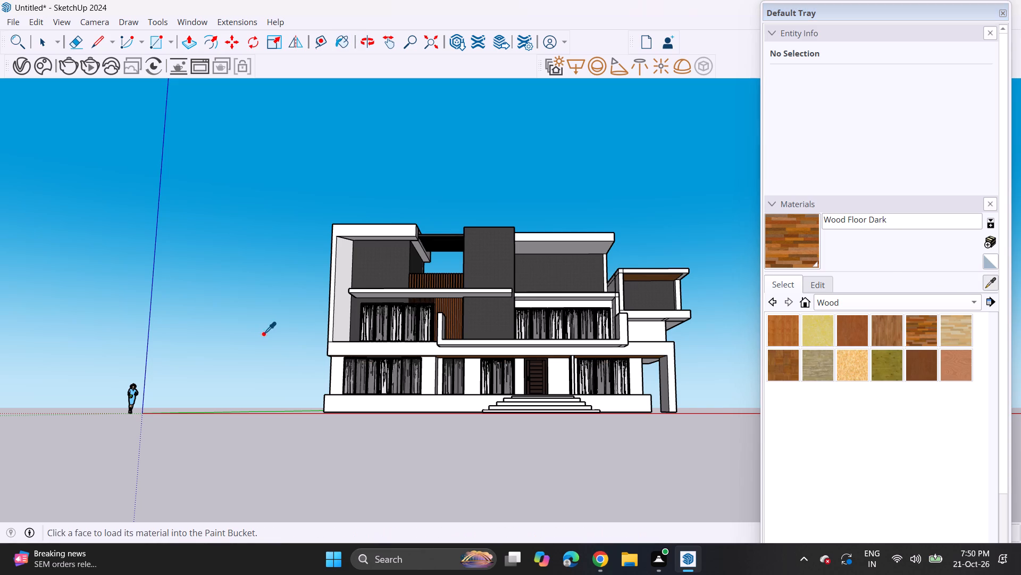
pyautogui.click(383, 268)
pyautogui.scroll(4, 597, 313)
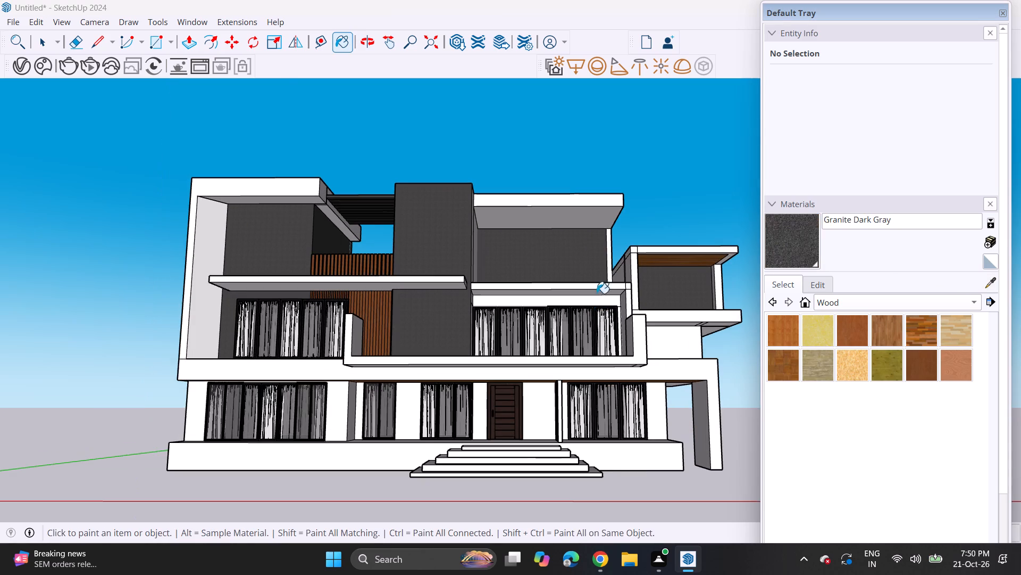
pyautogui.click(597, 300)
pyautogui.scroll(5, 609, 307)
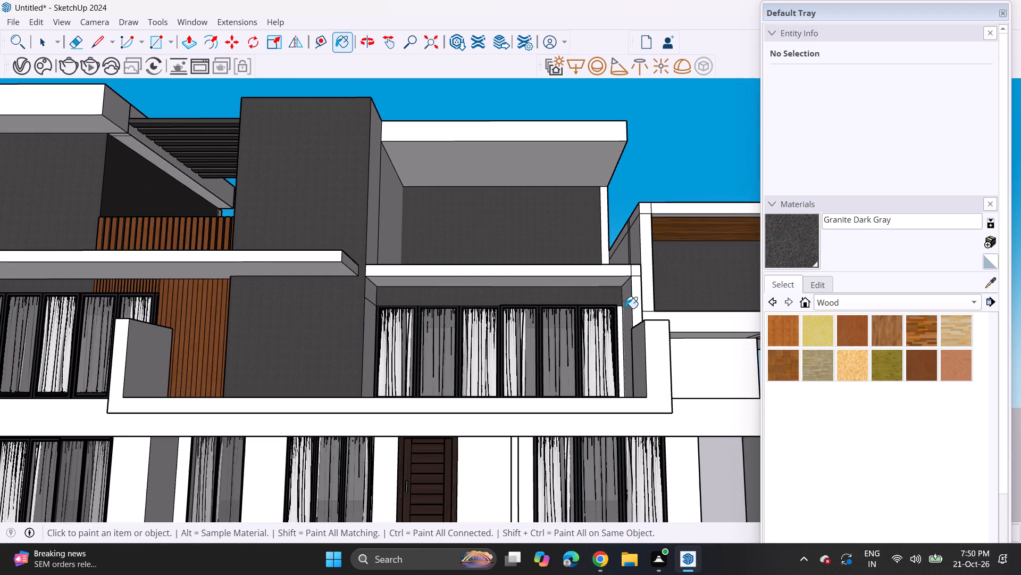
pyautogui.click(620, 316)
# Paint the front, underside, inner and outer end faces of the U-shaped balcony parapet with Granite Dark Gray.
pyautogui.scroll(-5, 516, 321)
pyautogui.keyDown('shift'); pyautogui.moveTo(483, 299); pyautogui.dragTo(617, 326, button='middle'); pyautogui.keyUp('shift')
pyautogui.moveTo(612, 323); pyautogui.dragTo(471, 281, button='middle')
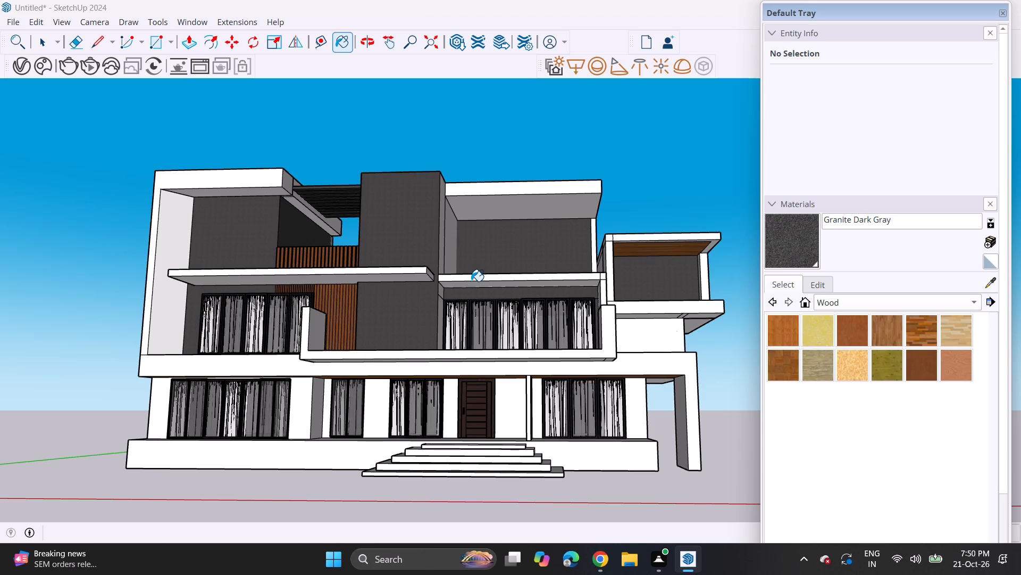
pyautogui.click(302, 327)
pyautogui.click(305, 333)
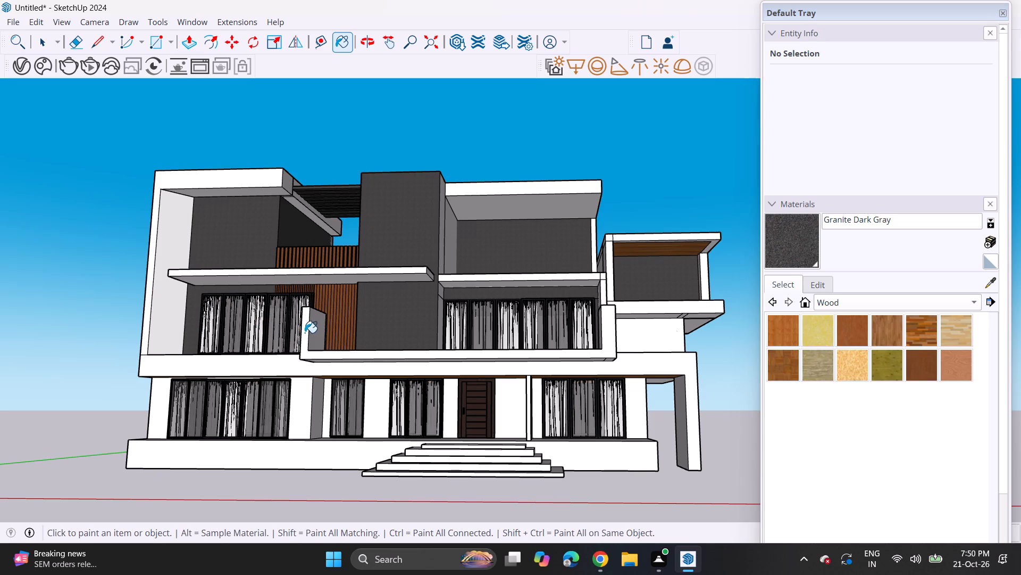
pyautogui.click(313, 336)
pyautogui.moveTo(322, 358); pyautogui.dragTo(347, 305, button='middle')
pyautogui.scroll(3, 345, 335)
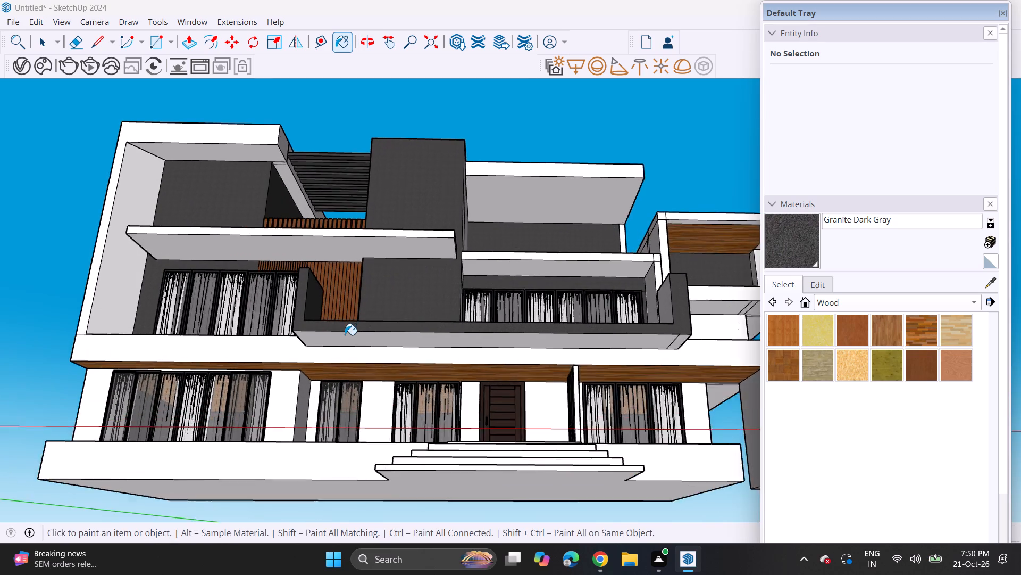
pyautogui.click(344, 336)
pyautogui.moveTo(751, 266); pyautogui.dragTo(723, 306, button='middle')
pyautogui.click(686, 315)
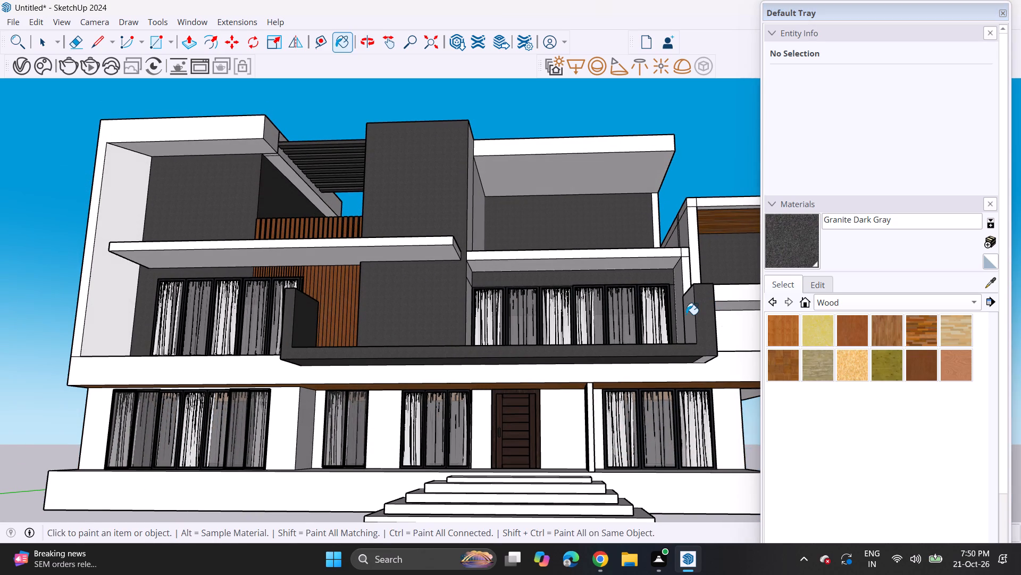
pyautogui.click(705, 359)
pyautogui.moveTo(698, 343); pyautogui.dragTo(584, 354, button='middle')
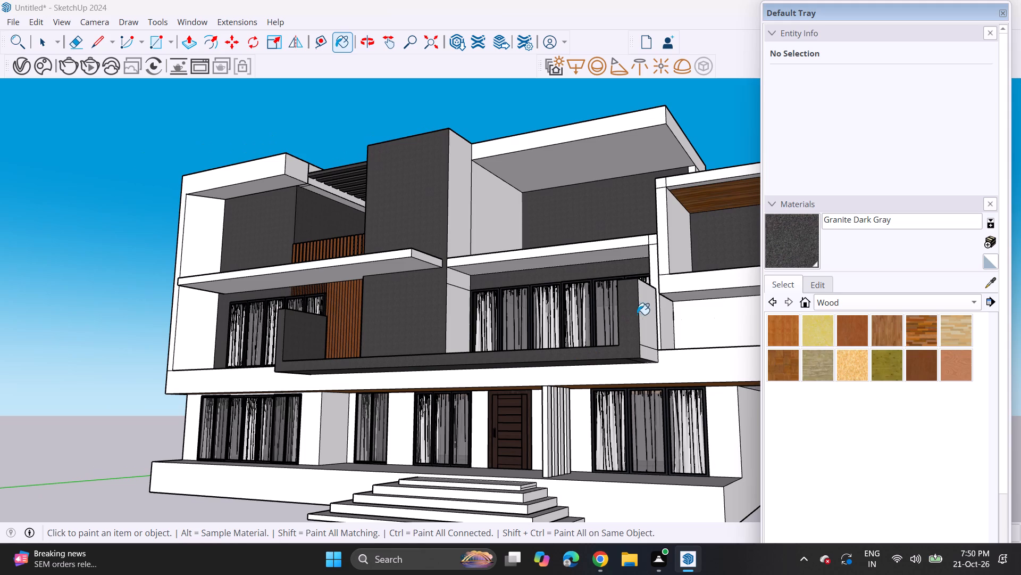
pyautogui.click(649, 318)
pyautogui.click(654, 352)
pyautogui.moveTo(154, 278); pyautogui.dragTo(391, 279, button='middle')
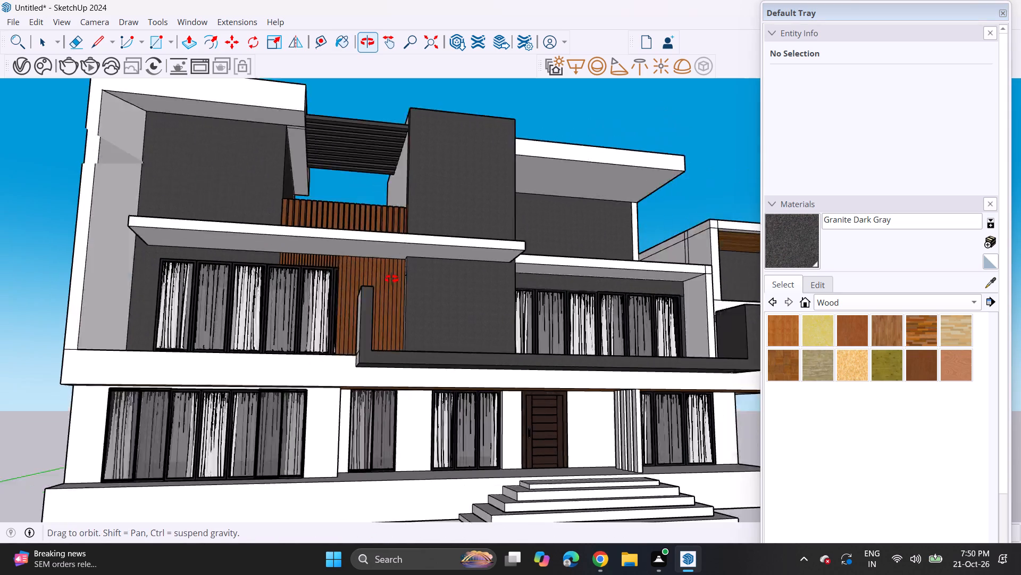
pyautogui.moveTo(391, 279); pyautogui.dragTo(514, 282, button='middle')
pyautogui.click(516, 312)
pyautogui.click(468, 311)
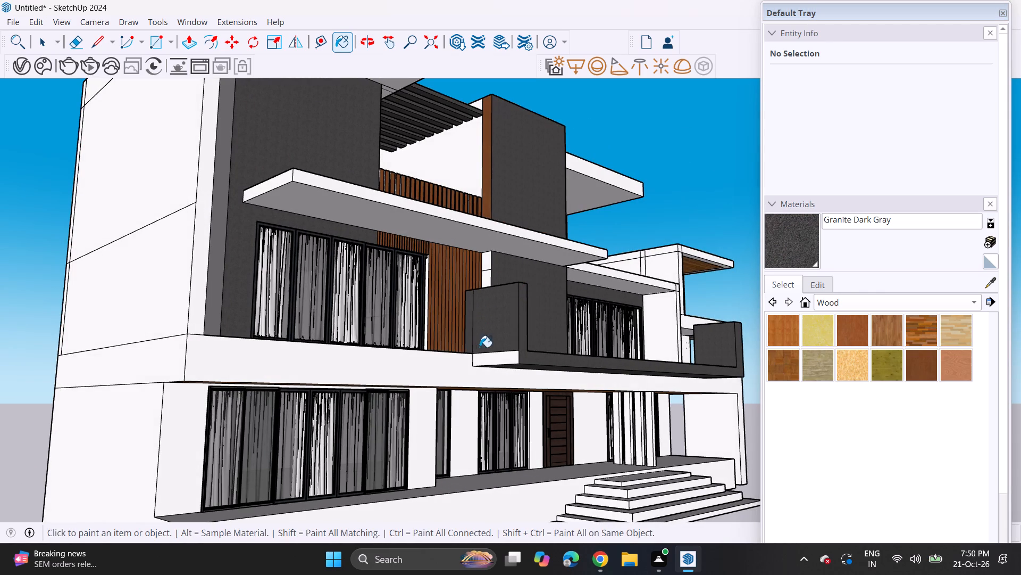
pyautogui.click(486, 357)
# Paint the white side faces of the central granite column below the long canopy with Granite Dark Gray.
pyautogui.moveTo(562, 342); pyautogui.dragTo(570, 400, button='middle')
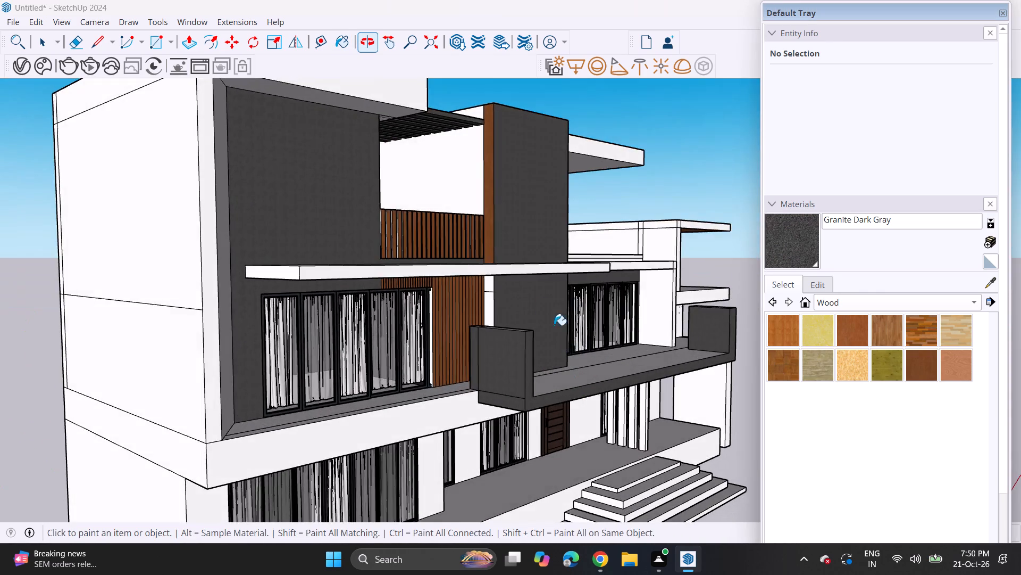
pyautogui.scroll(4, 525, 307)
pyautogui.click(478, 291)
pyautogui.click(477, 265)
# Paint the long canopy's front edge, underside, top and end faces with Granite Dark Gray.
pyautogui.moveTo(521, 281); pyautogui.dragTo(367, 228, button='middle')
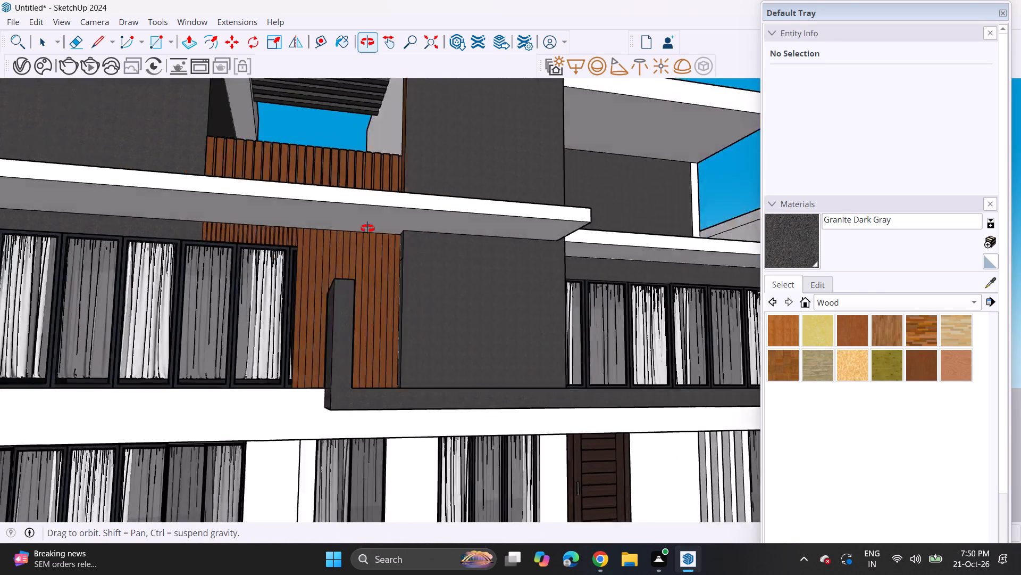
pyautogui.moveTo(367, 228); pyautogui.dragTo(300, 245, button='middle')
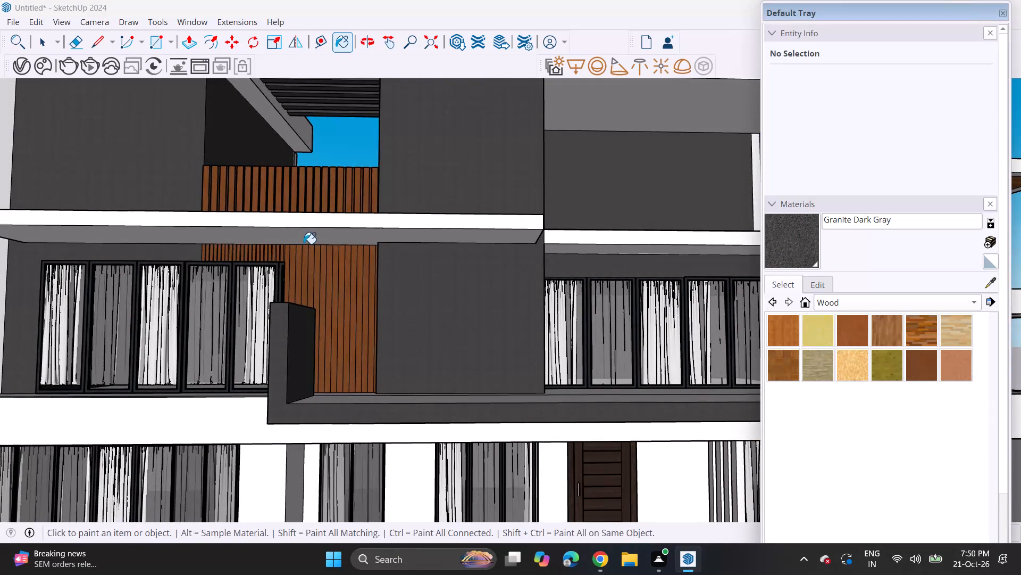
pyautogui.scroll(-4, 304, 241)
pyautogui.click(317, 226)
pyautogui.click(315, 237)
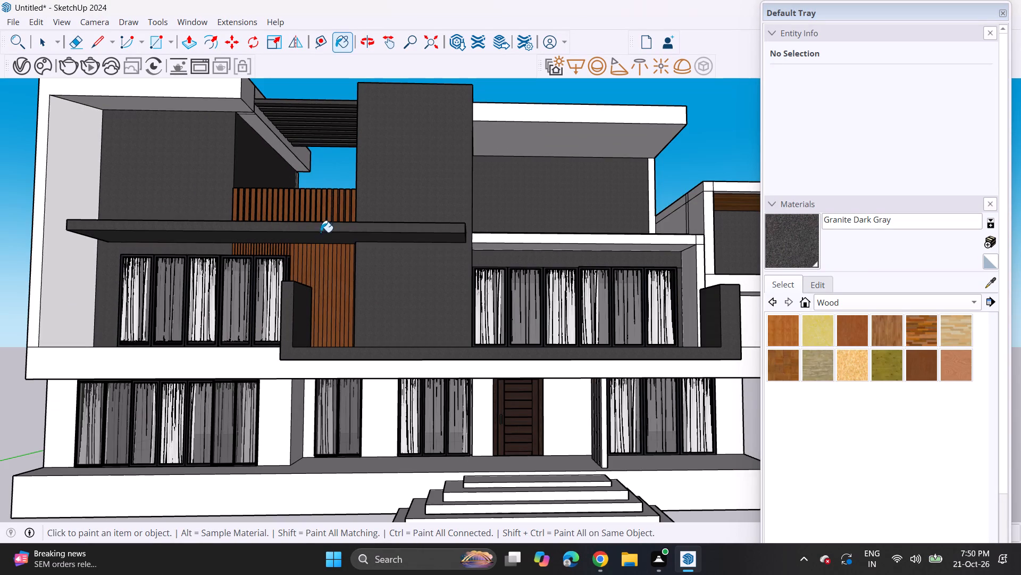
pyautogui.moveTo(443, 240); pyautogui.dragTo(420, 367, button='middle')
pyautogui.scroll(2, 388, 282)
pyautogui.click(388, 282)
pyautogui.keyDown('shift'); pyautogui.moveTo(365, 290); pyautogui.dragTo(606, 286, button='middle'); pyautogui.keyUp('shift')
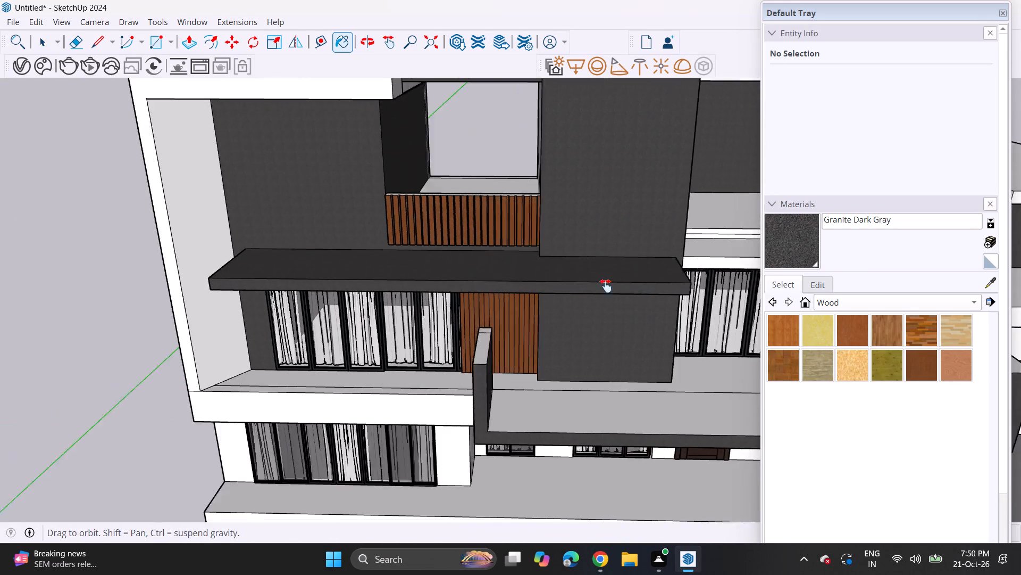
pyautogui.keyDown('shift'); pyautogui.moveTo(606, 286); pyautogui.dragTo(671, 285, button='middle'); pyautogui.keyUp('shift')
pyautogui.moveTo(287, 330); pyautogui.dragTo(587, 256, button='middle')
pyautogui.click(529, 237)
pyautogui.moveTo(659, 245); pyautogui.dragTo(543, 267, button='middle')
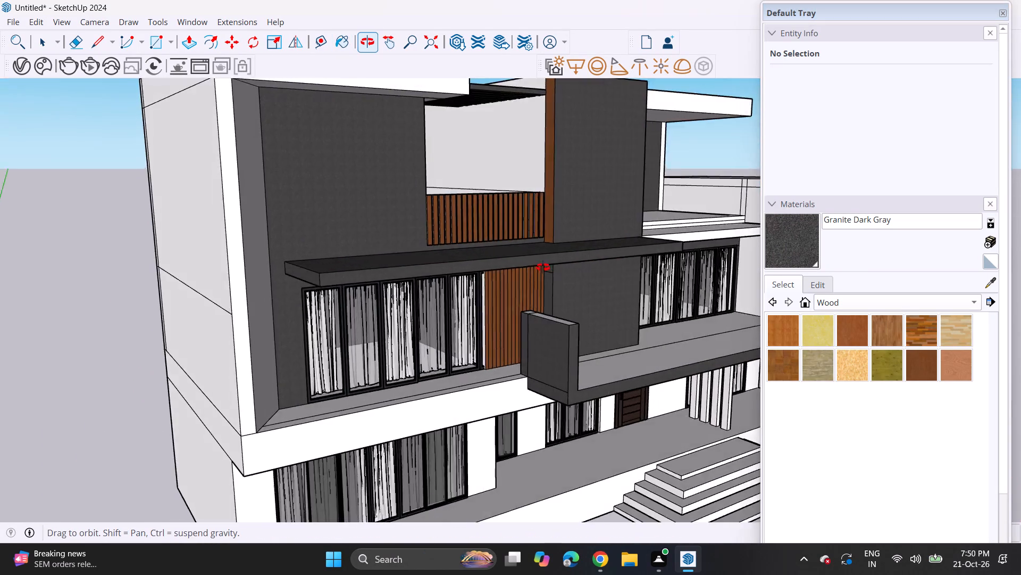
pyautogui.moveTo(543, 267); pyautogui.dragTo(98, 262, button='middle')
pyautogui.click(401, 245)
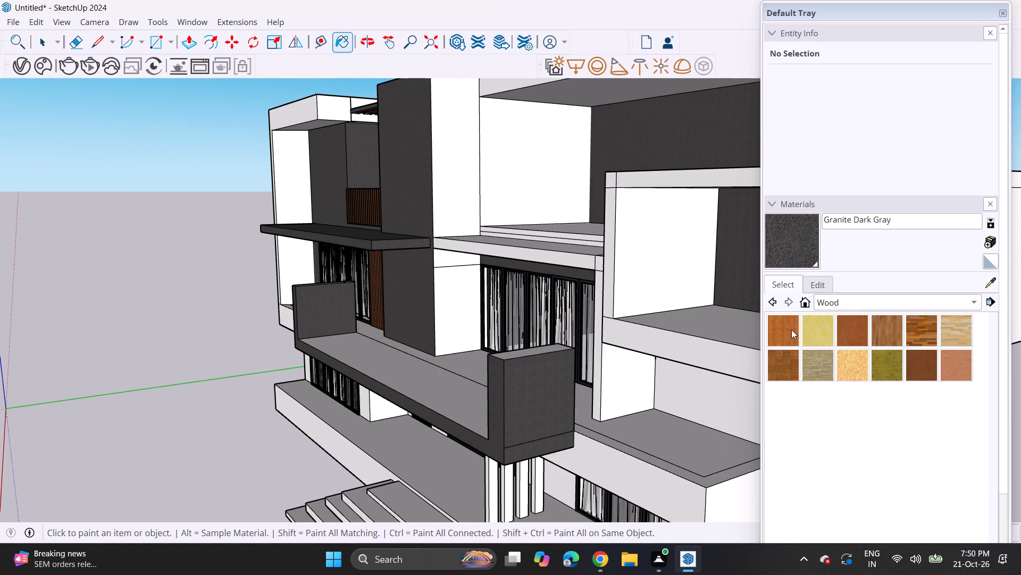
# Darken the Granite Dark Gray material by lowering its color brightness, and check the shade on the front elevation.
pyautogui.click(817, 279)
pyautogui.click(841, 388)
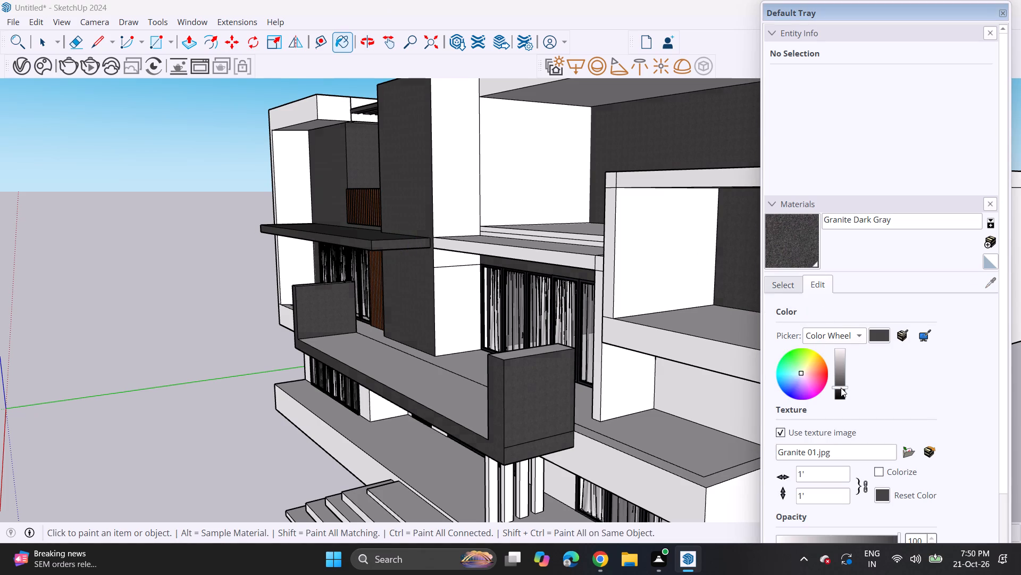
pyautogui.click(841, 388)
pyautogui.click(841, 390)
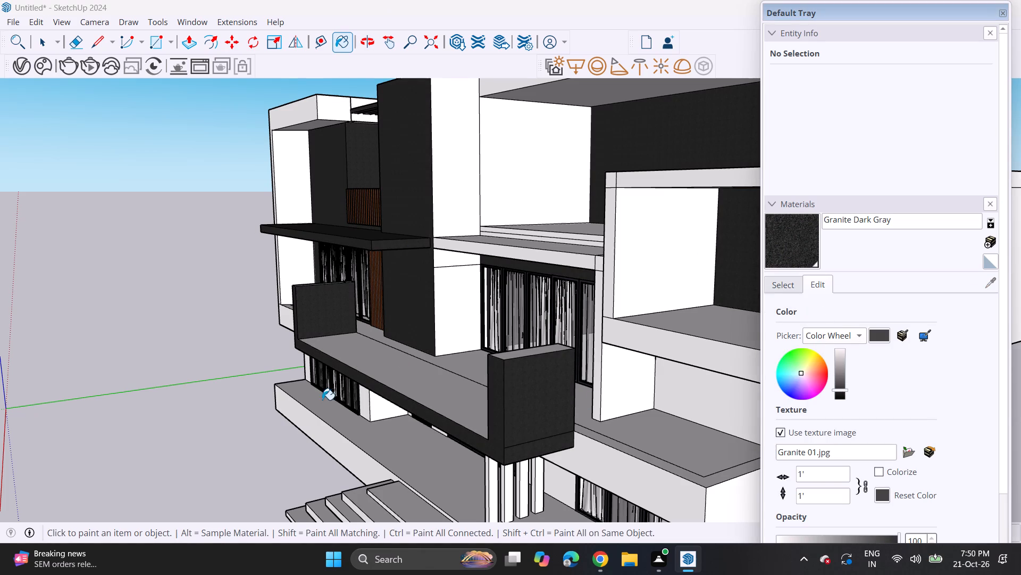
pyautogui.moveTo(322, 400); pyautogui.dragTo(719, 310, button='middle')
pyautogui.scroll(-4, 677, 287)
pyautogui.moveTo(649, 286); pyautogui.dragTo(488, 343, button='middle')
pyautogui.moveTo(484, 343); pyautogui.dragTo(396, 372, button='middle')
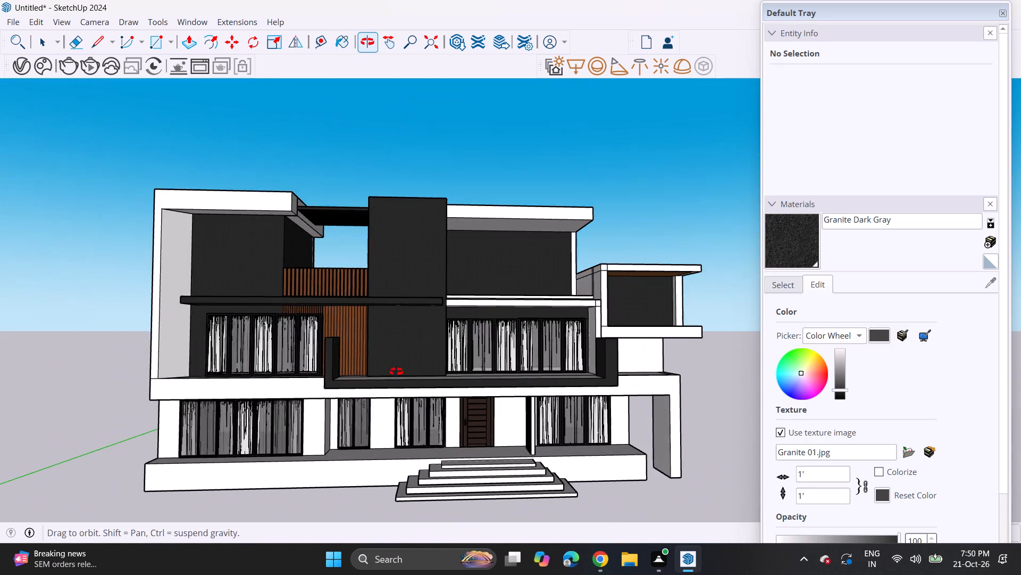
pyautogui.moveTo(396, 372); pyautogui.dragTo(381, 373, button='middle')
pyautogui.keyDown('shift'); pyautogui.moveTo(389, 371); pyautogui.dragTo(520, 355, button='middle'); pyautogui.keyUp('shift')
pyautogui.scroll(-1, 520, 355)
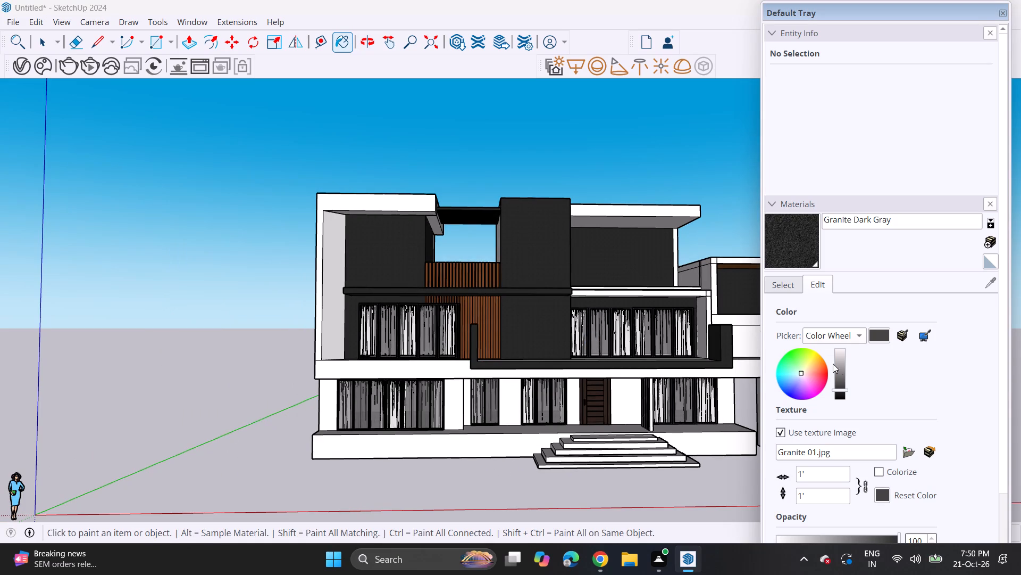
pyautogui.click(840, 380)
pyautogui.click(836, 390)
# Pick Color M07 from the Colors collection and paint the recessed top-floor wall beside the wood slats with it.
pyautogui.click(785, 278)
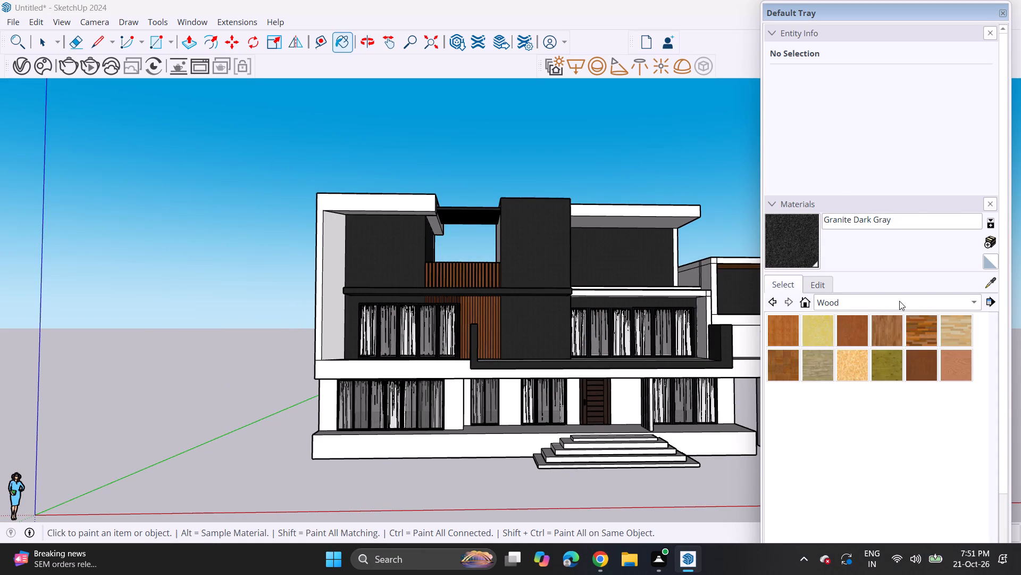
pyautogui.click(899, 301)
pyautogui.click(856, 161)
pyautogui.scroll(-20, 867, 395)
pyautogui.scroll(-3, 867, 395)
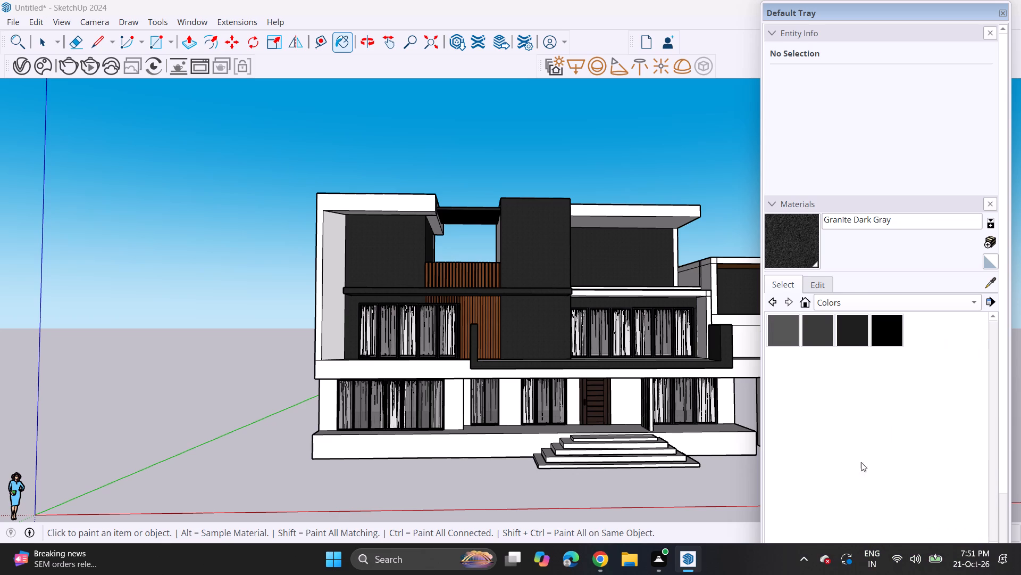
pyautogui.scroll(-6, 861, 462)
pyautogui.scroll(1, 858, 348)
pyautogui.click(818, 364)
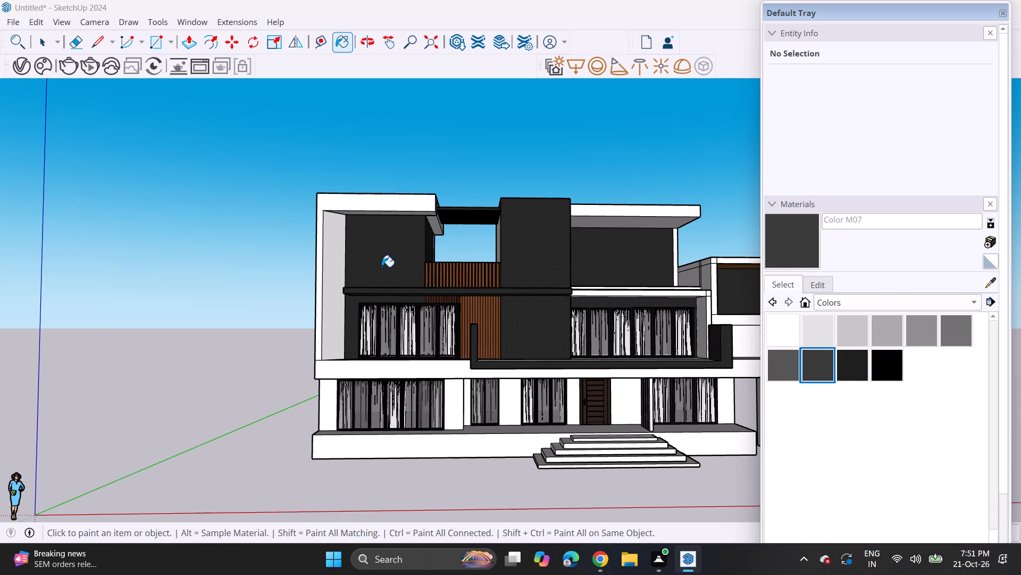
pyautogui.click(381, 268)
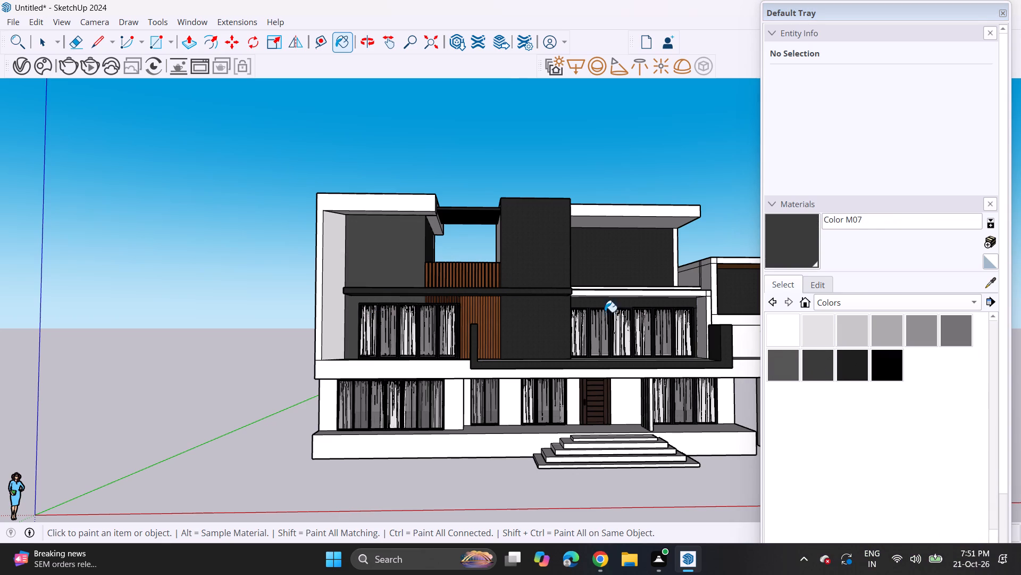
# Pick Color M08 from the Colors collection and paint the recessed top-floor wall beside the wood slats with it.
pyautogui.click(853, 358)
pyautogui.click(379, 249)
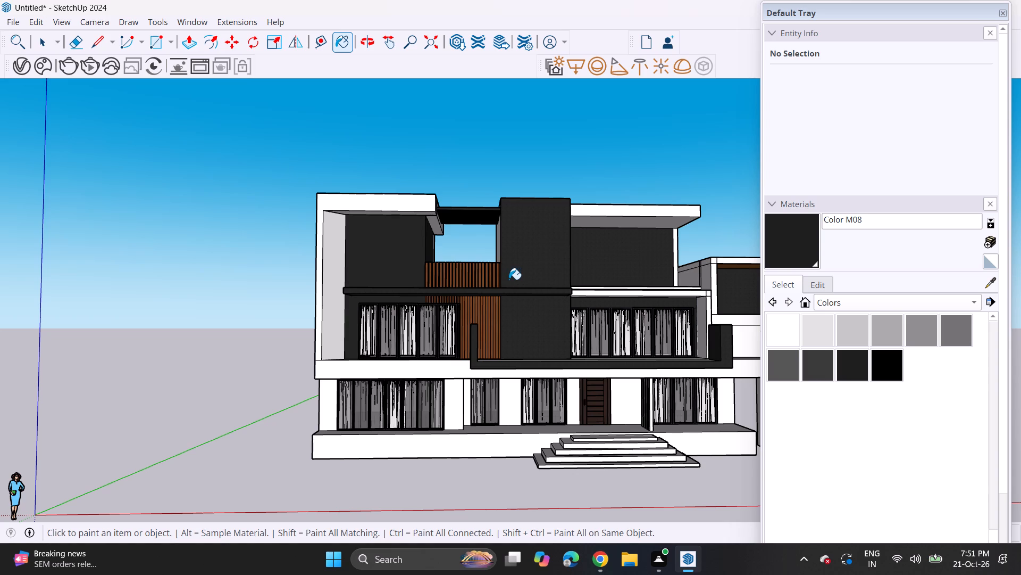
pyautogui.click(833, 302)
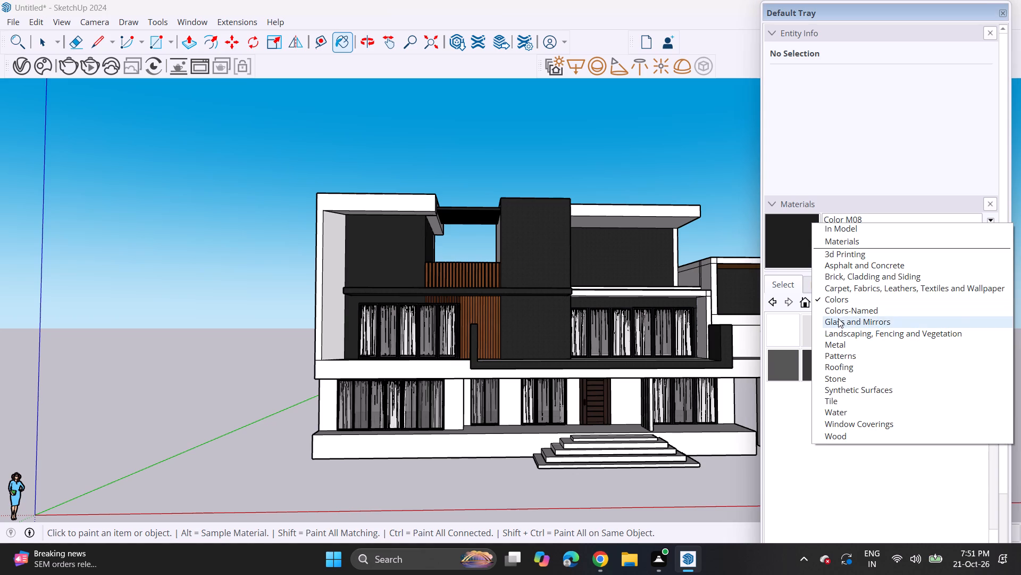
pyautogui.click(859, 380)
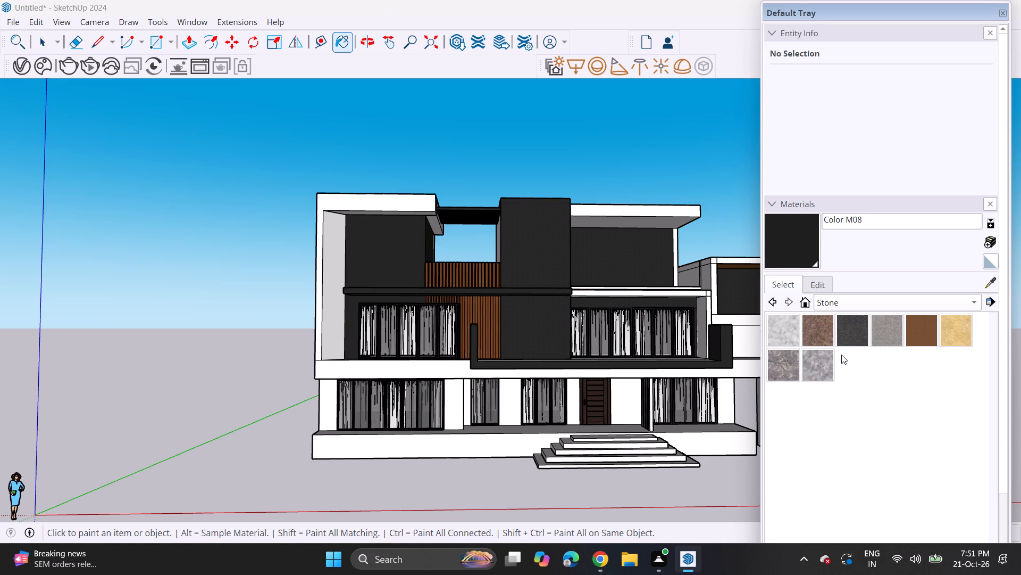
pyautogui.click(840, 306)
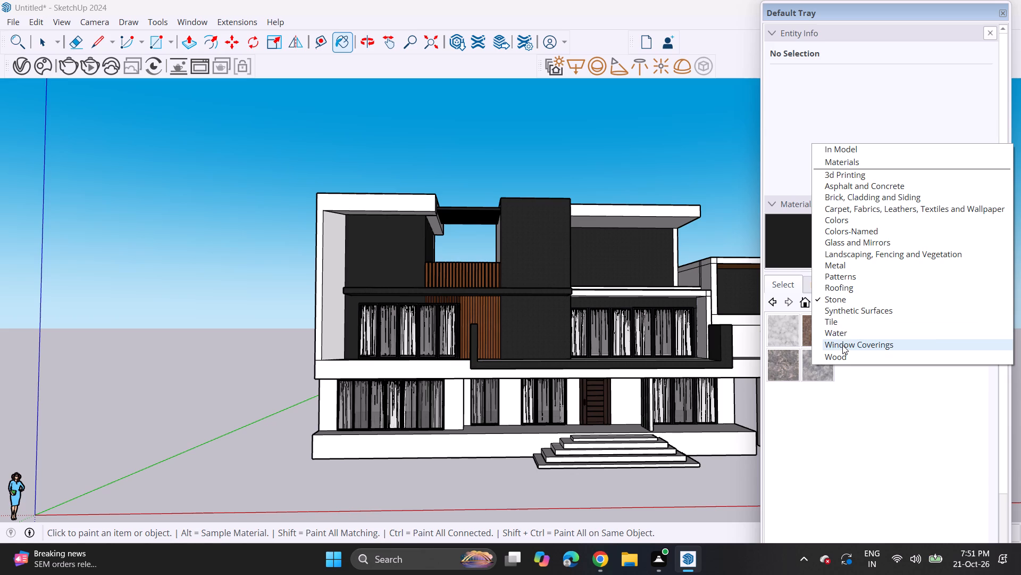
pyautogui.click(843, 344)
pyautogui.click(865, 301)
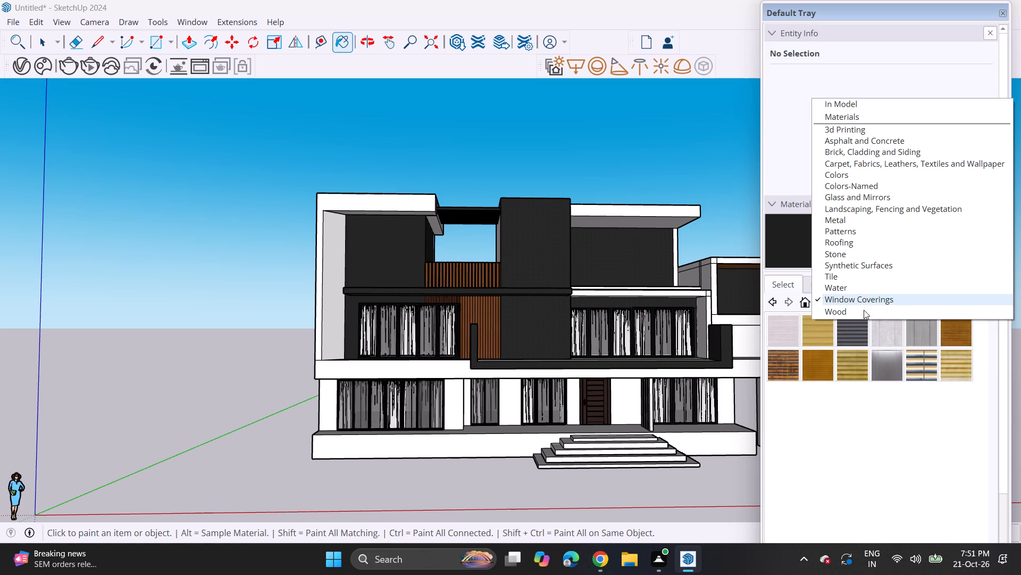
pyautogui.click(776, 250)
# Paint the central column's front faces, the long canopy's front edge and the remaining dark top-floor walls, including the side wing's, with Color M08.
pyautogui.click(534, 243)
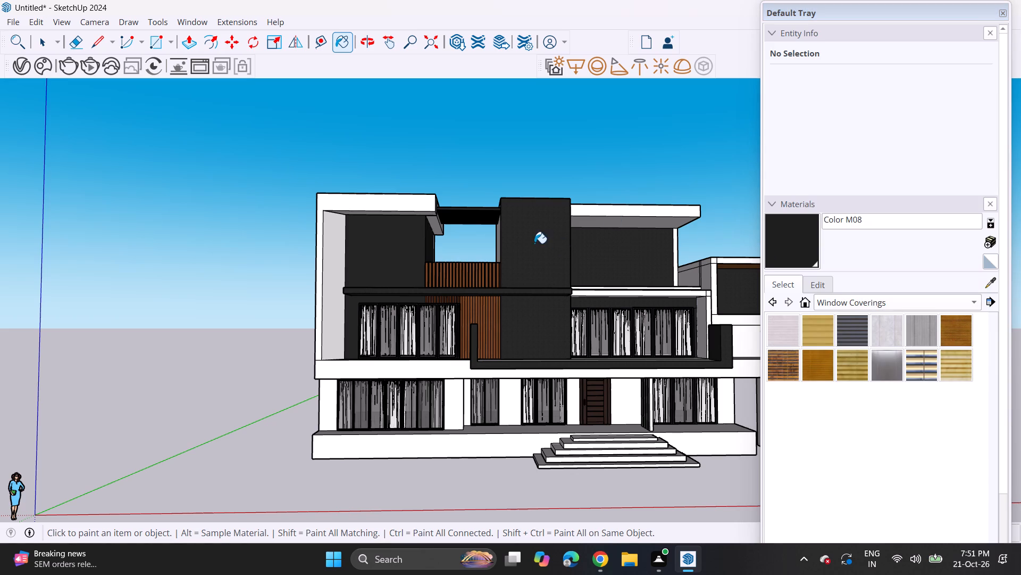
pyautogui.click(526, 317)
pyautogui.click(554, 291)
pyautogui.click(603, 257)
pyautogui.click(729, 293)
# Paint the end uprights of the first-floor balcony parapet and their outer side faces with Color M08.
pyautogui.click(719, 346)
pyautogui.click(729, 343)
pyautogui.click(473, 354)
pyautogui.moveTo(491, 346); pyautogui.dragTo(674, 339, button='middle')
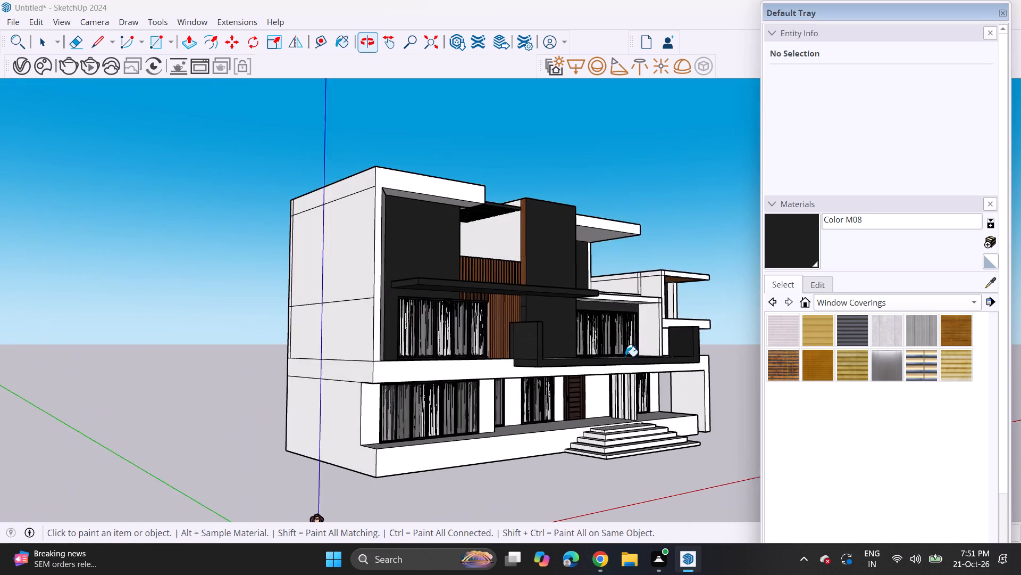
pyautogui.scroll(3, 562, 352)
pyautogui.click(516, 340)
pyautogui.click(490, 333)
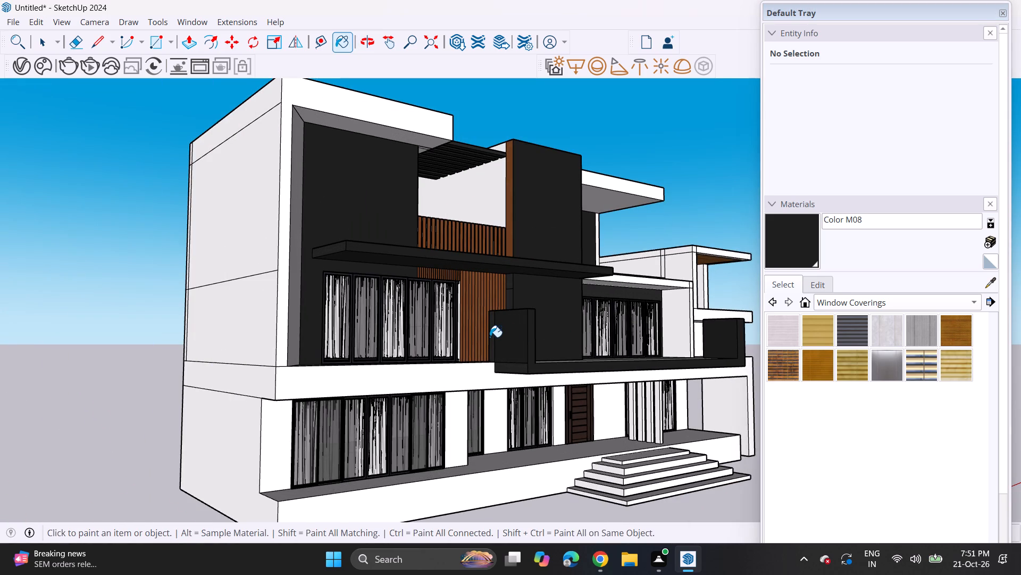
pyautogui.click(490, 337)
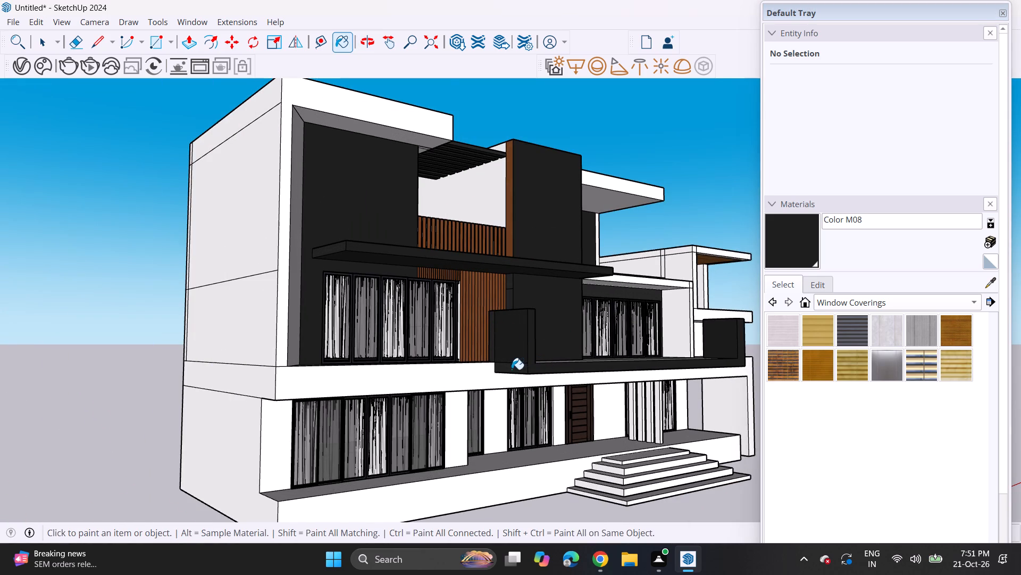
pyautogui.click(512, 369)
# Paint the balcony parapet's remaining front and far-end faces with Color M08.
pyautogui.scroll(1, 570, 359)
pyautogui.moveTo(565, 357); pyautogui.dragTo(227, 427, button='middle')
pyautogui.click(419, 374)
pyautogui.scroll(1, 456, 404)
pyautogui.moveTo(458, 402); pyautogui.dragTo(534, 344, button='middle')
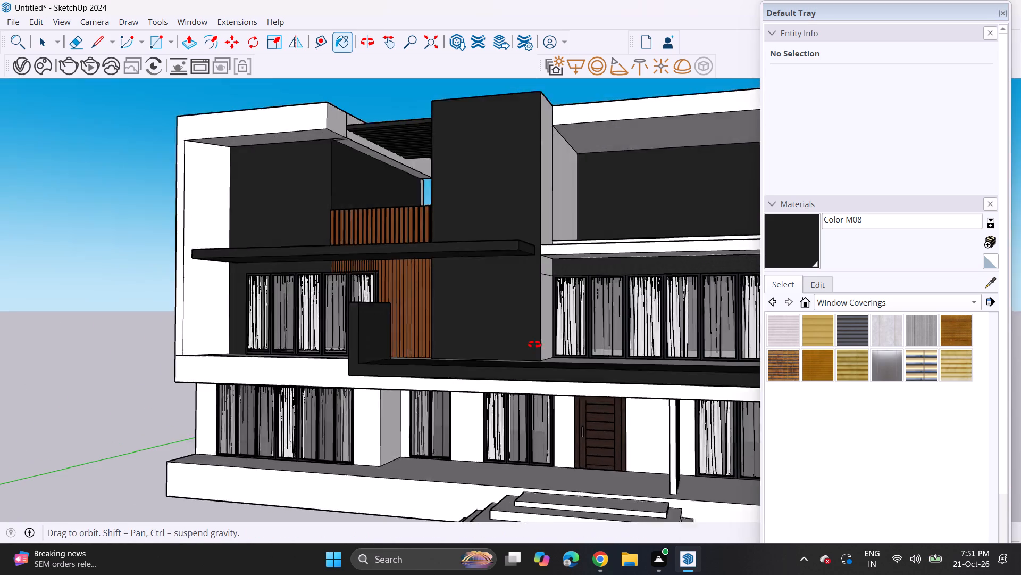
pyautogui.moveTo(534, 344); pyautogui.dragTo(547, 342, button='middle')
pyautogui.scroll(-3, 558, 330)
pyautogui.scroll(1, 835, 293)
pyautogui.scroll(3, 731, 336)
pyautogui.moveTo(743, 304); pyautogui.dragTo(724, 396, button='middle')
pyautogui.scroll(4, 732, 379)
pyautogui.click(731, 373)
# Paint the front slats of the roof pergola between the white frame and the central column with Color M08.
pyautogui.scroll(-4, 555, 399)
pyautogui.moveTo(505, 421); pyautogui.dragTo(548, 359, button='middle')
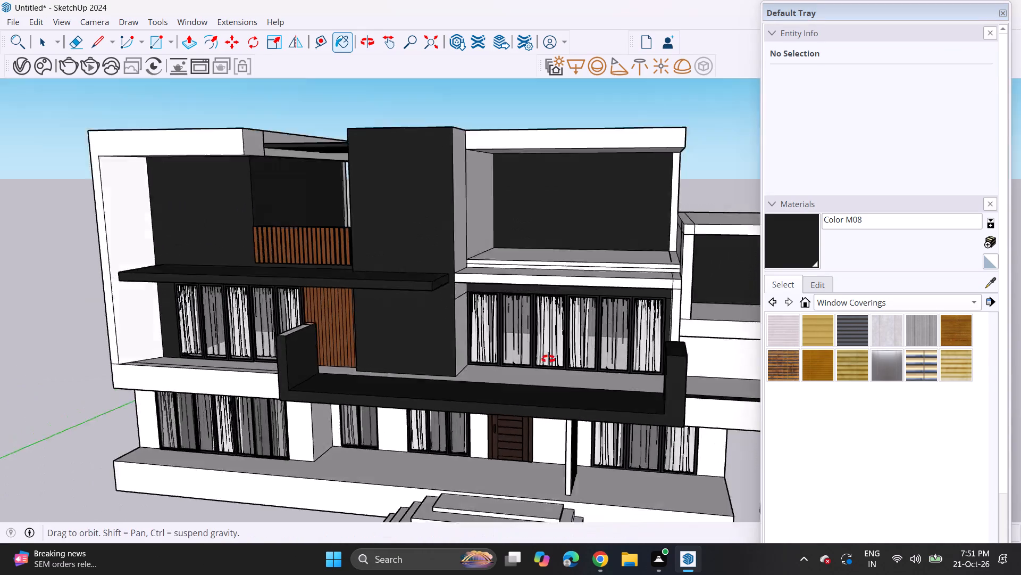
pyautogui.moveTo(548, 359); pyautogui.dragTo(554, 350, button='middle')
pyautogui.scroll(-4, 555, 336)
pyautogui.moveTo(544, 352); pyautogui.dragTo(566, 308, button='middle')
pyautogui.scroll(1, 566, 308)
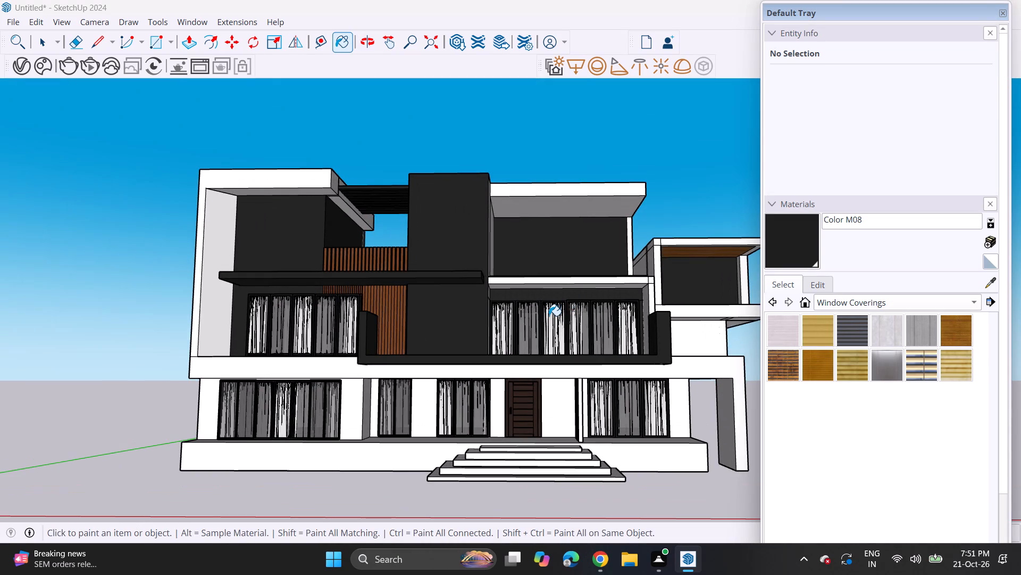
pyautogui.scroll(6, 429, 172)
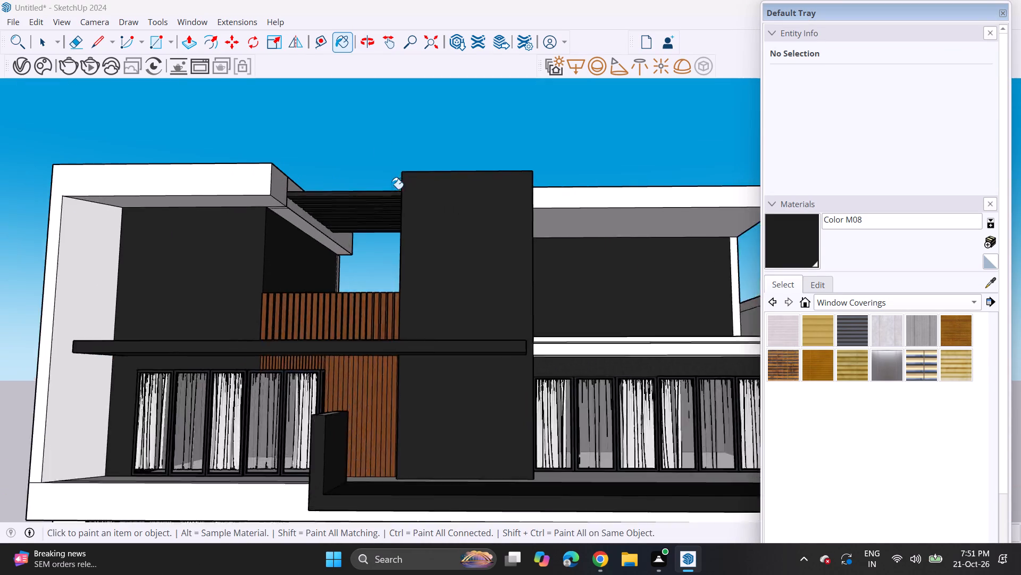
pyautogui.scroll(13, 391, 189)
pyautogui.click(355, 188)
pyautogui.moveTo(347, 200); pyautogui.dragTo(400, 161, button='middle')
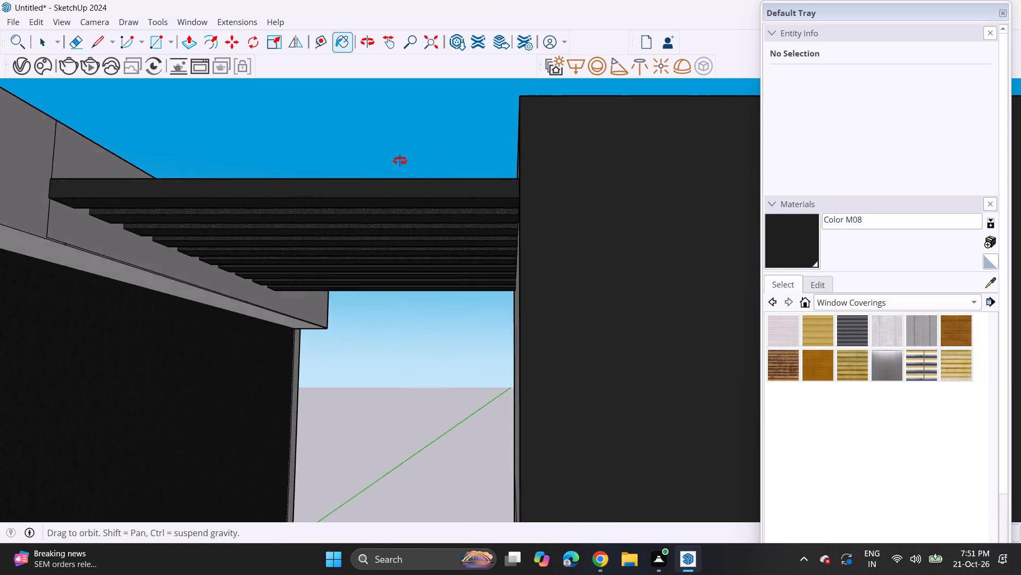
pyautogui.moveTo(400, 161); pyautogui.dragTo(406, 158, button='middle')
pyautogui.click(399, 174)
pyautogui.click(394, 189)
pyautogui.click(391, 200)
pyautogui.click(391, 206)
pyautogui.click(389, 212)
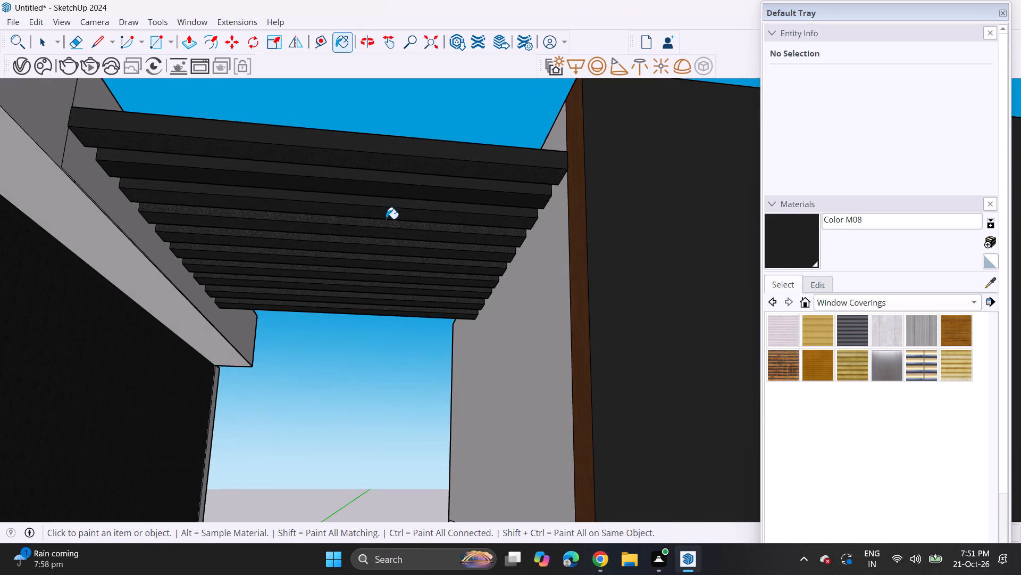
# Continue painting the pergola slats toward the rear of the opening with Color M08.
pyautogui.click(384, 225)
pyautogui.click(382, 235)
pyautogui.moveTo(379, 248); pyautogui.dragTo(378, 254)
pyautogui.click(375, 262)
pyautogui.moveTo(373, 274); pyautogui.dragTo(371, 282)
pyautogui.click(365, 292)
pyautogui.moveTo(363, 301); pyautogui.dragTo(361, 308)
pyautogui.click(359, 311)
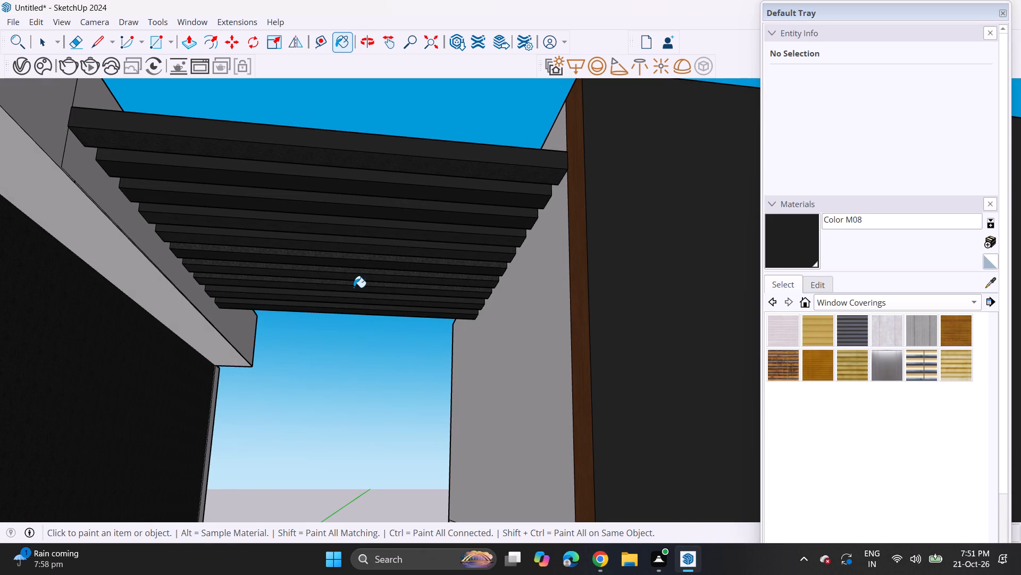
# Paint the pergola slat faces in the rear half that still have the granite texture with Color M08.
pyautogui.click(354, 287)
pyautogui.click(354, 283)
pyautogui.click(354, 274)
pyautogui.tripleClick(357, 267)
pyautogui.click(357, 268)
pyautogui.doubleClick(357, 272)
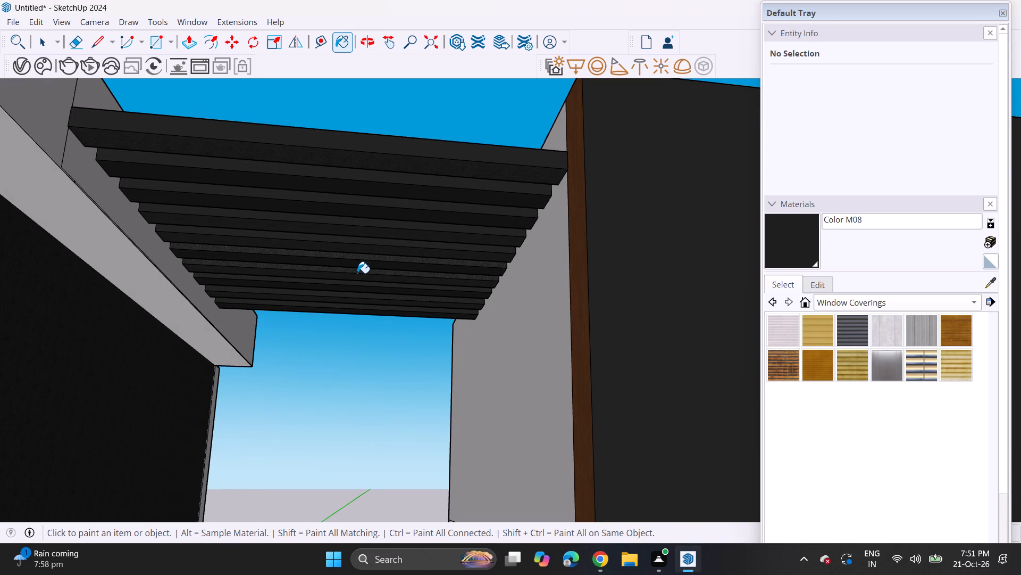
pyautogui.click(359, 268)
pyautogui.click(362, 256)
pyautogui.doubleClick(358, 265)
pyautogui.click(358, 270)
# Examine the pergola and the whole front elevation with the solid dark finish.
pyautogui.scroll(-4, 395, 210)
pyautogui.moveTo(395, 216); pyautogui.dragTo(370, 268, button='middle')
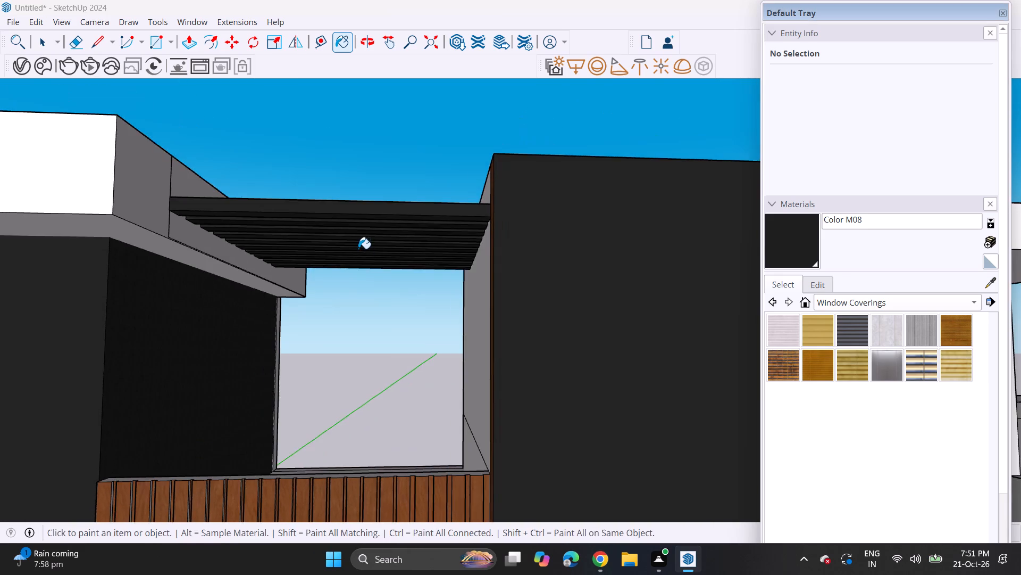
pyautogui.scroll(-11, 358, 249)
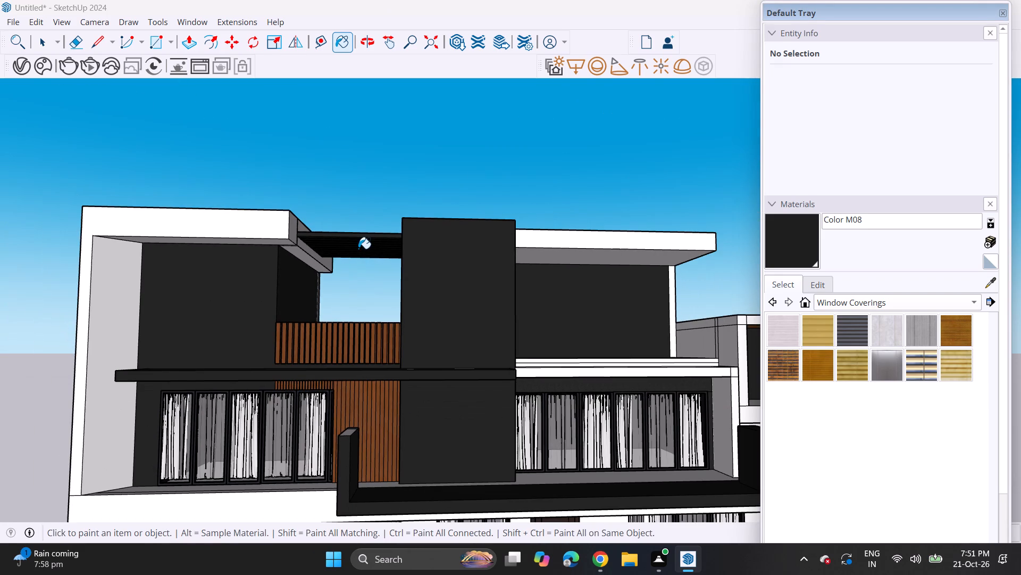
pyautogui.scroll(-2, 349, 251)
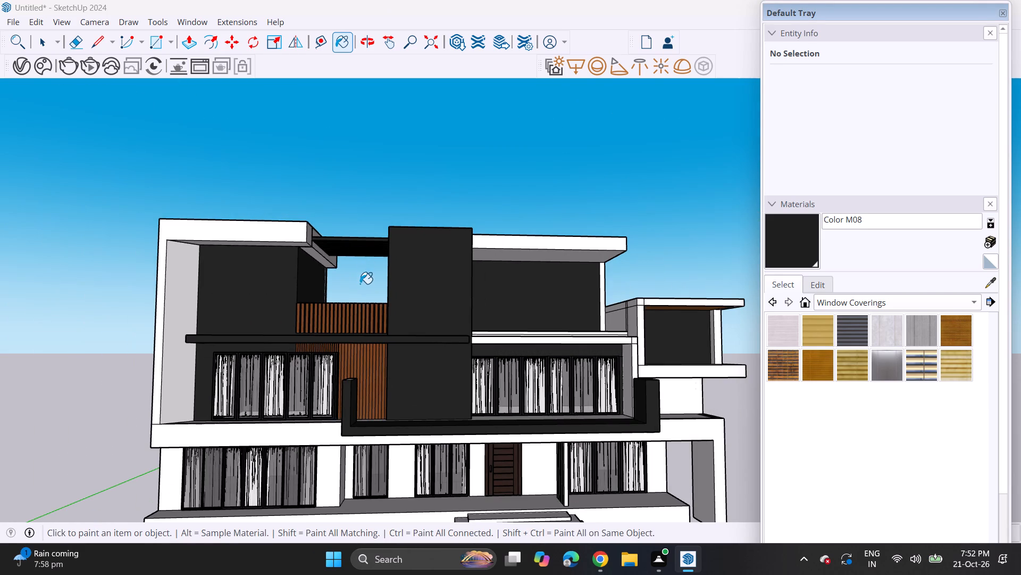
pyautogui.keyDown('shift'); pyautogui.moveTo(375, 275); pyautogui.dragTo(399, 224, button='middle'); pyautogui.keyUp('shift')
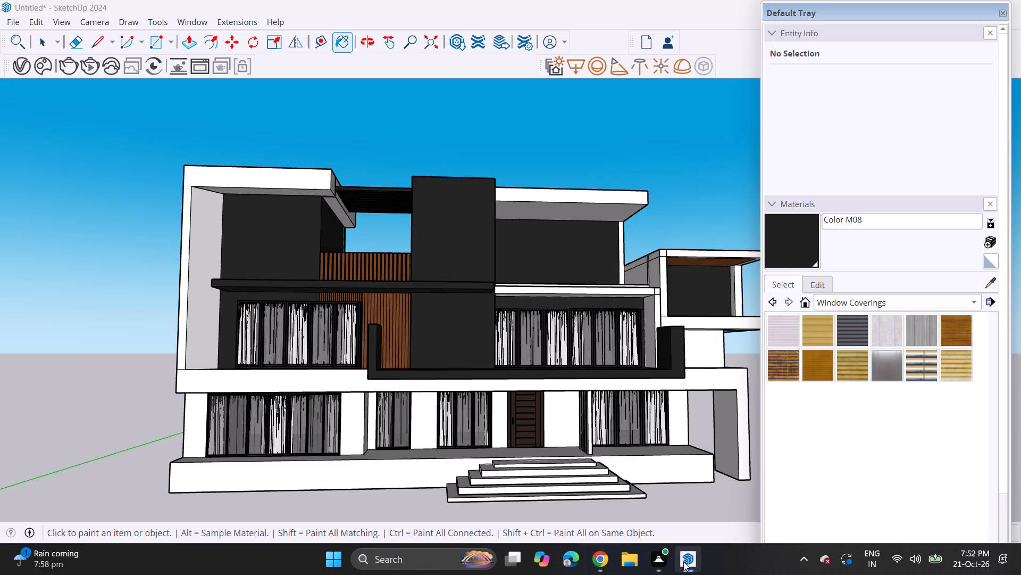
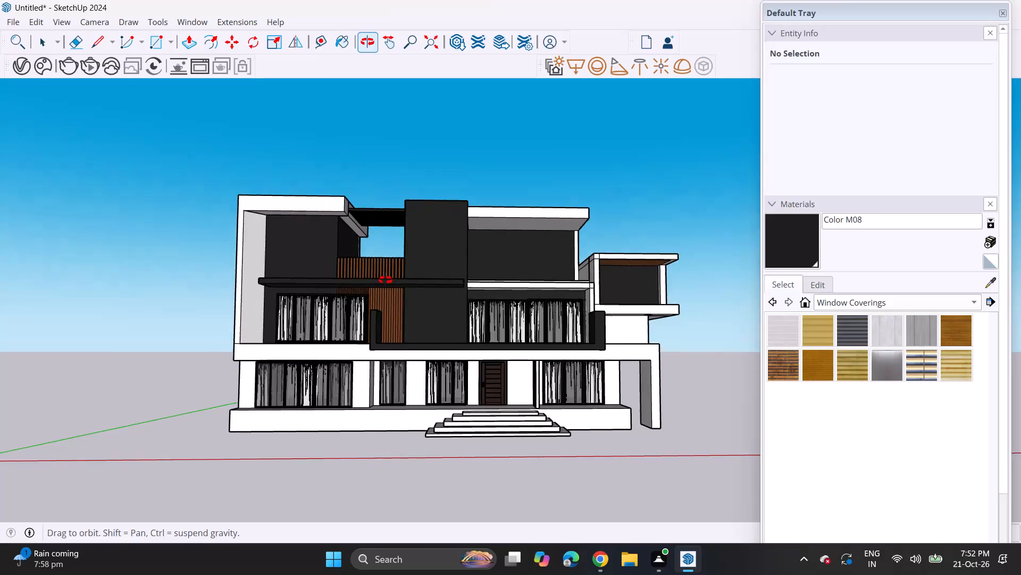
# Push/Pull the villa's left upper side wall outward and repeat the offset on the wall sections above and below it.
pyautogui.scroll(2, 540, 322)
pyautogui.moveTo(537, 324); pyautogui.dragTo(340, 365, button='middle')
pyautogui.scroll(3, 202, 308)
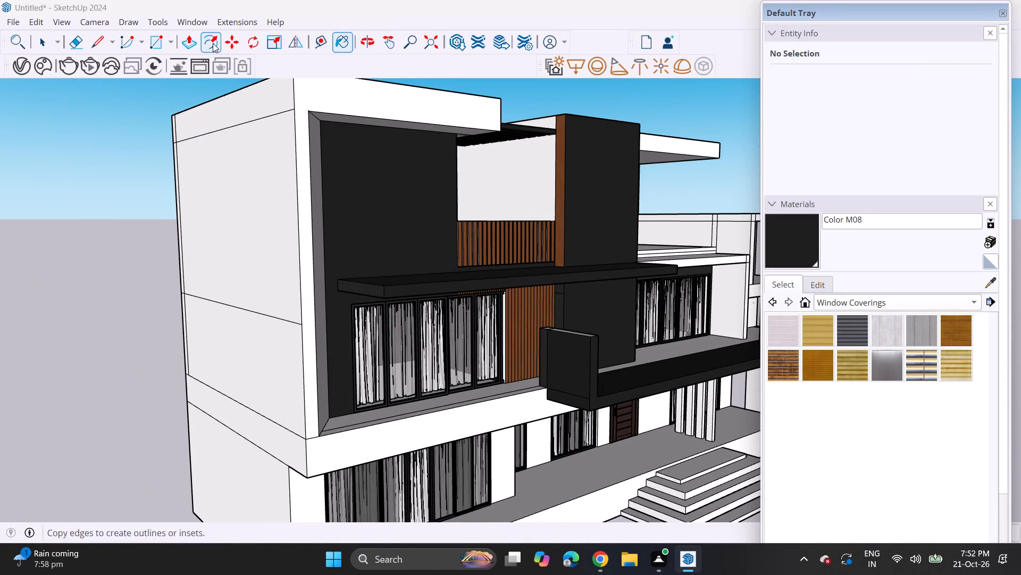
pyautogui.click(196, 42)
pyautogui.click(275, 225)
pyautogui.click(258, 229)
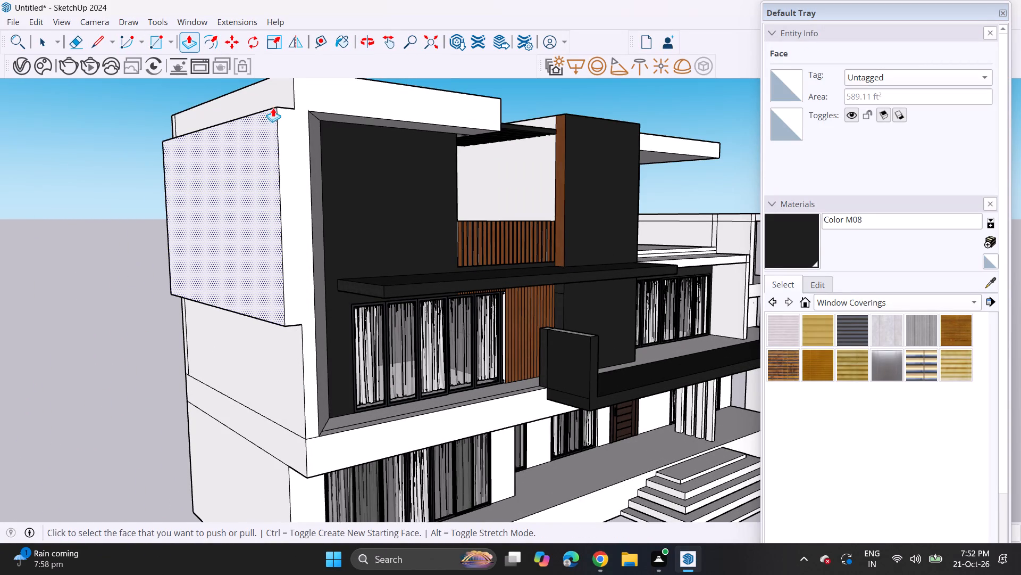
pyautogui.doubleClick(274, 94)
pyautogui.doubleClick(286, 359)
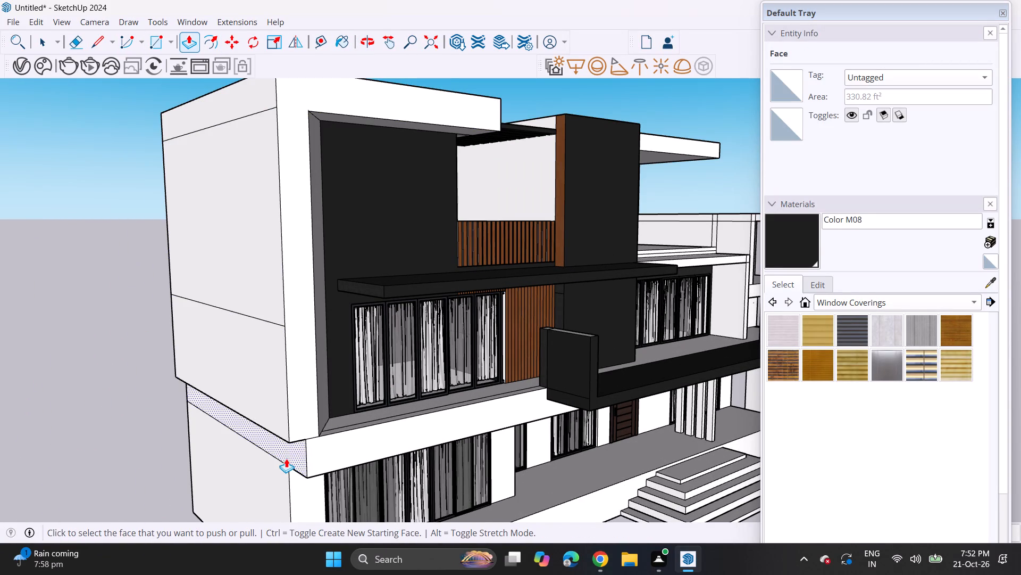
pyautogui.doubleClick(286, 458)
pyautogui.doubleClick(247, 499)
# Paint the ground-floor front walls around the left and middle windows and beside the entrance door with Color M08.
pyautogui.moveTo(498, 447); pyautogui.dragTo(356, 384, button='middle')
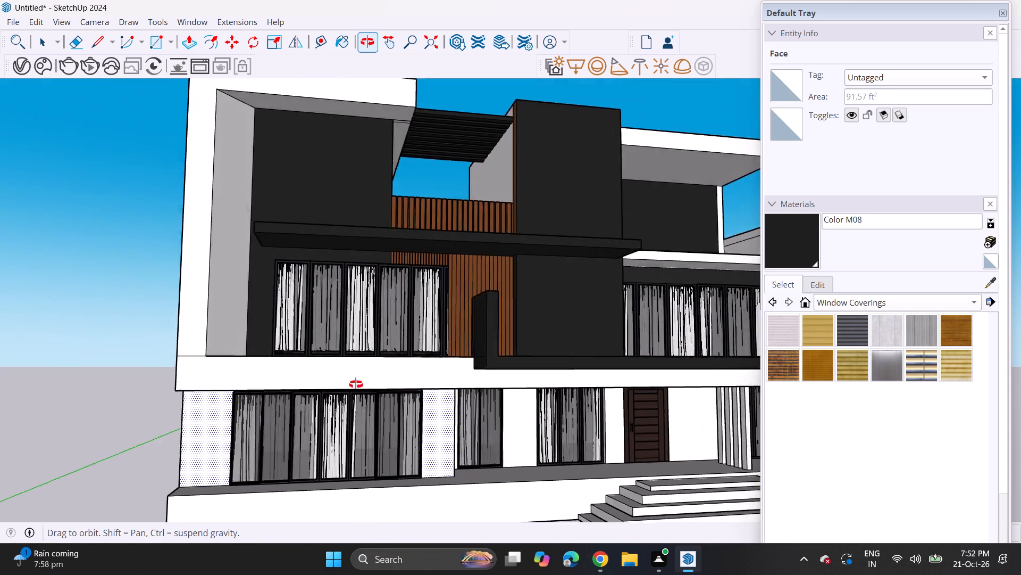
pyautogui.moveTo(356, 384); pyautogui.dragTo(328, 382, button='middle')
pyautogui.scroll(-5, 321, 366)
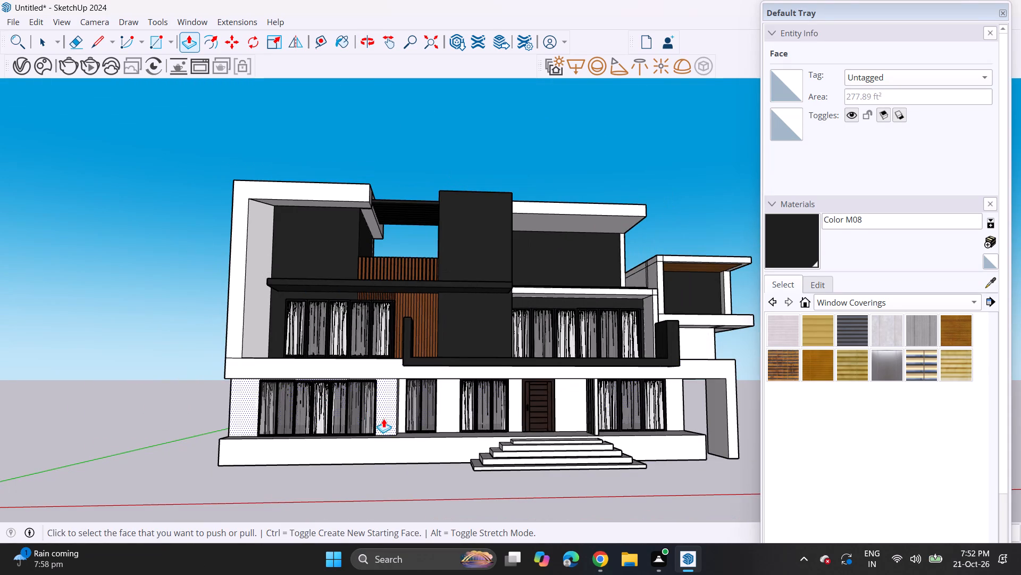
pyautogui.click(805, 233)
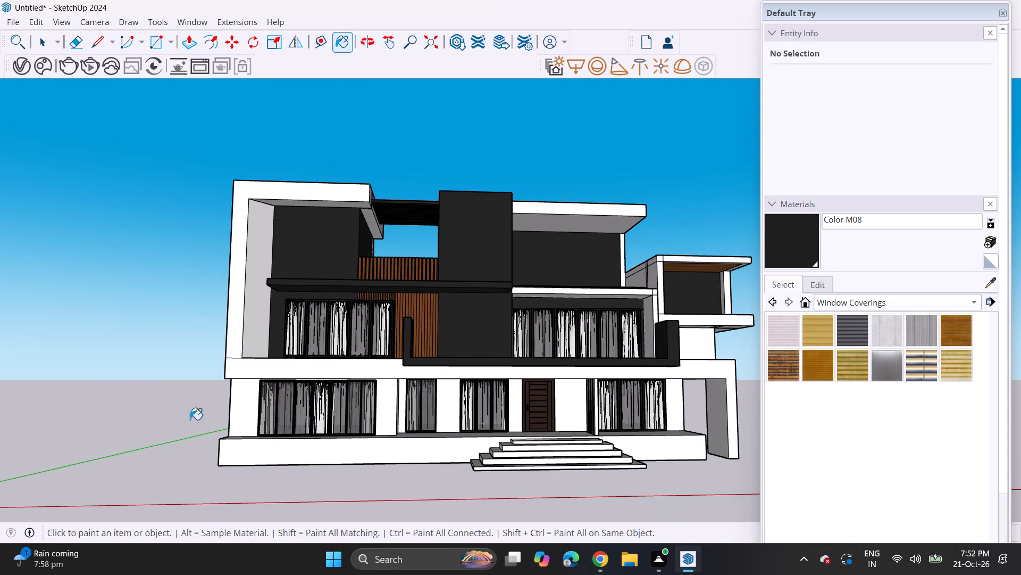
pyautogui.click(233, 403)
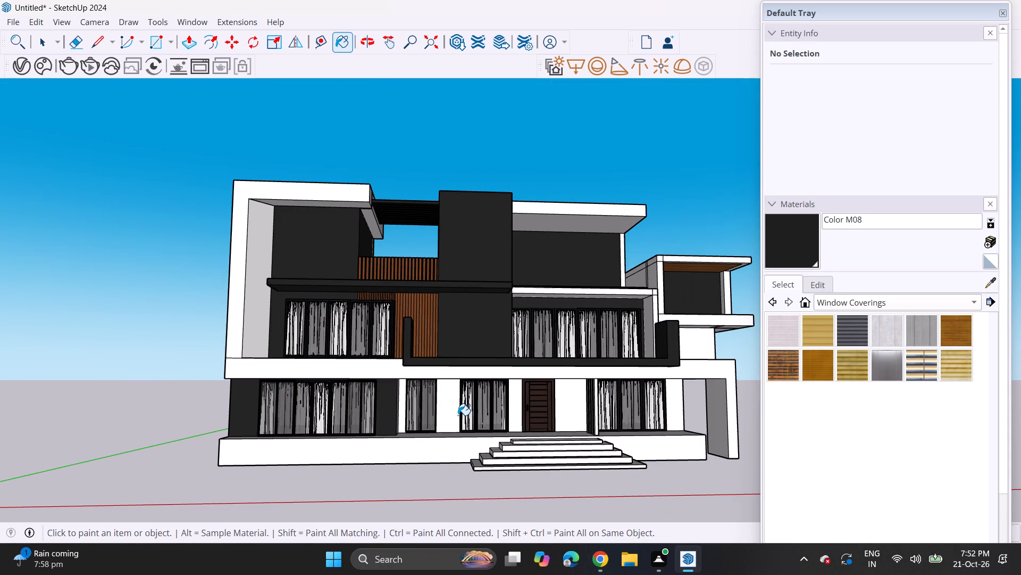
pyautogui.click(437, 401)
pyautogui.click(445, 407)
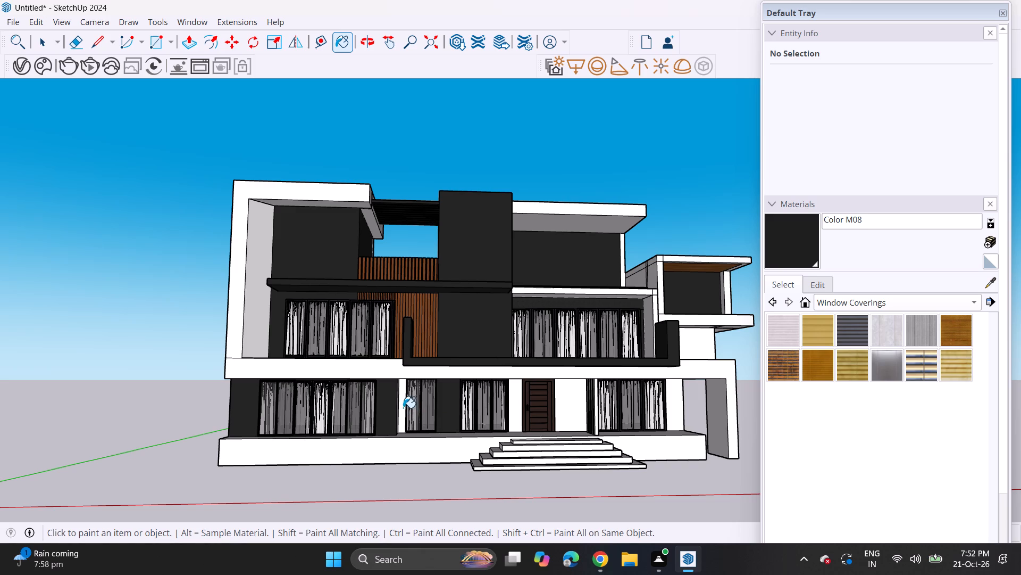
pyautogui.click(405, 409)
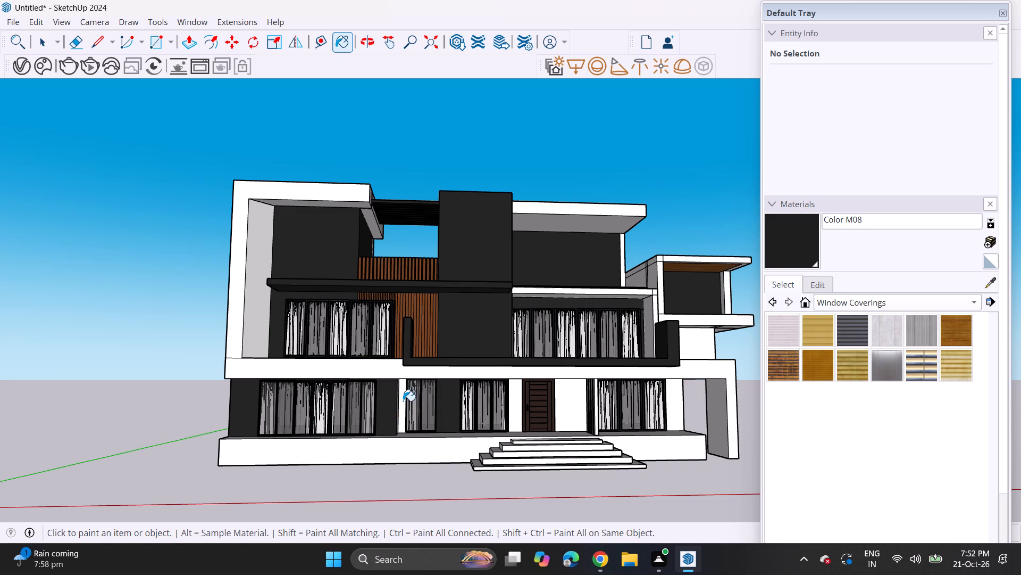
pyautogui.click(403, 401)
pyautogui.click(563, 408)
# Paint the remaining ground-floor walls near the door and right window, and the wall under the side box, with Color M08.
pyautogui.moveTo(583, 409); pyautogui.dragTo(546, 400, button='middle')
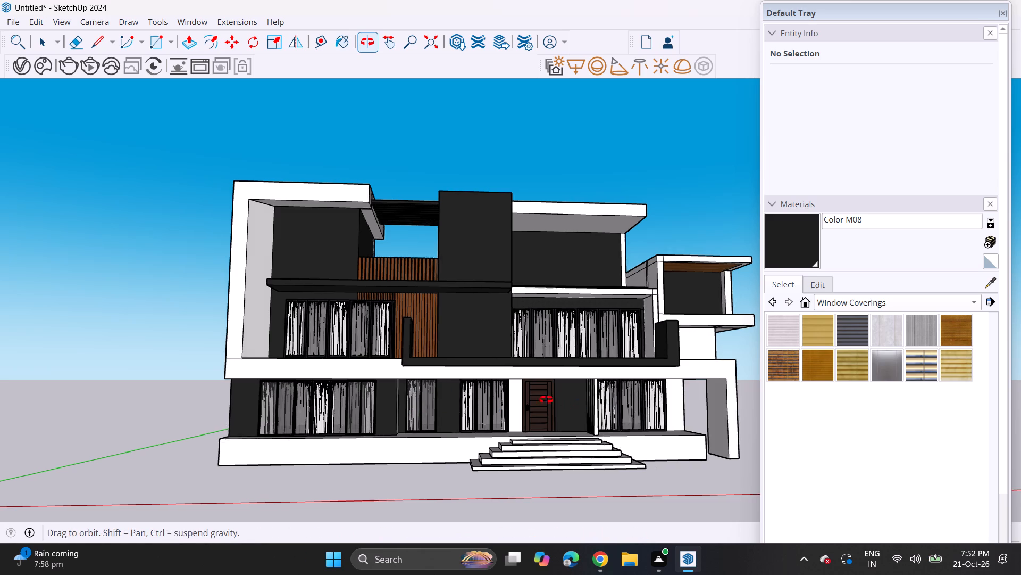
pyautogui.moveTo(546, 400); pyautogui.dragTo(538, 393, button='middle')
pyautogui.scroll(4, 513, 392)
pyautogui.click(510, 392)
pyautogui.scroll(-3, 604, 410)
pyautogui.scroll(2, 639, 413)
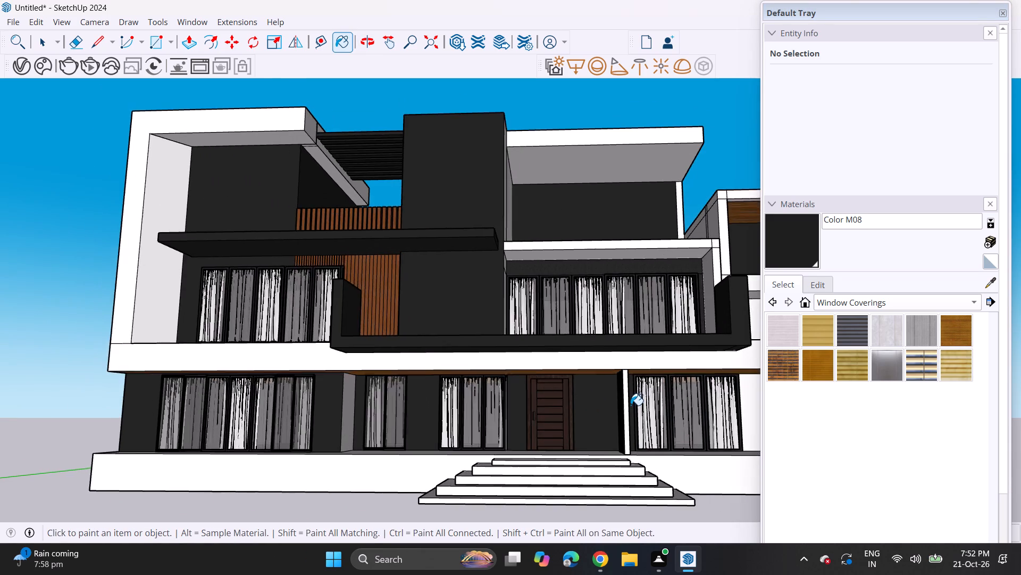
pyautogui.scroll(4, 631, 405)
pyautogui.moveTo(678, 406); pyautogui.dragTo(487, 423, button='middle')
pyautogui.click(603, 425)
pyautogui.scroll(-10, 596, 409)
pyautogui.keyDown('shift'); pyautogui.moveTo(505, 409); pyautogui.dragTo(515, 412, button='middle'); pyautogui.keyUp('shift')
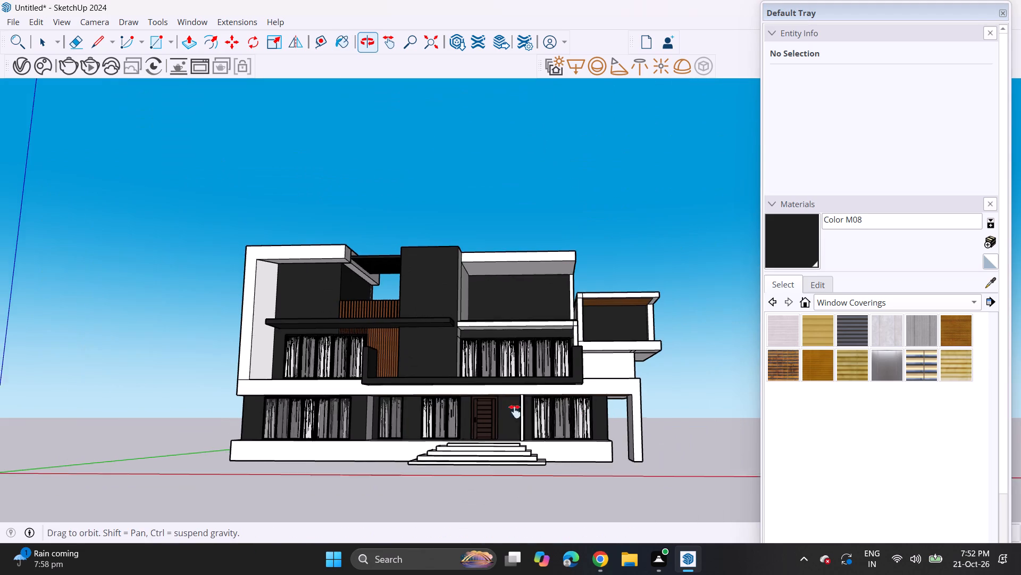
pyautogui.keyDown('shift'); pyautogui.moveTo(515, 412); pyautogui.dragTo(563, 415, button='middle'); pyautogui.keyUp('shift')
pyautogui.moveTo(568, 416); pyautogui.dragTo(601, 429, button='middle')
pyautogui.moveTo(601, 429); pyautogui.dragTo(568, 414, button='middle')
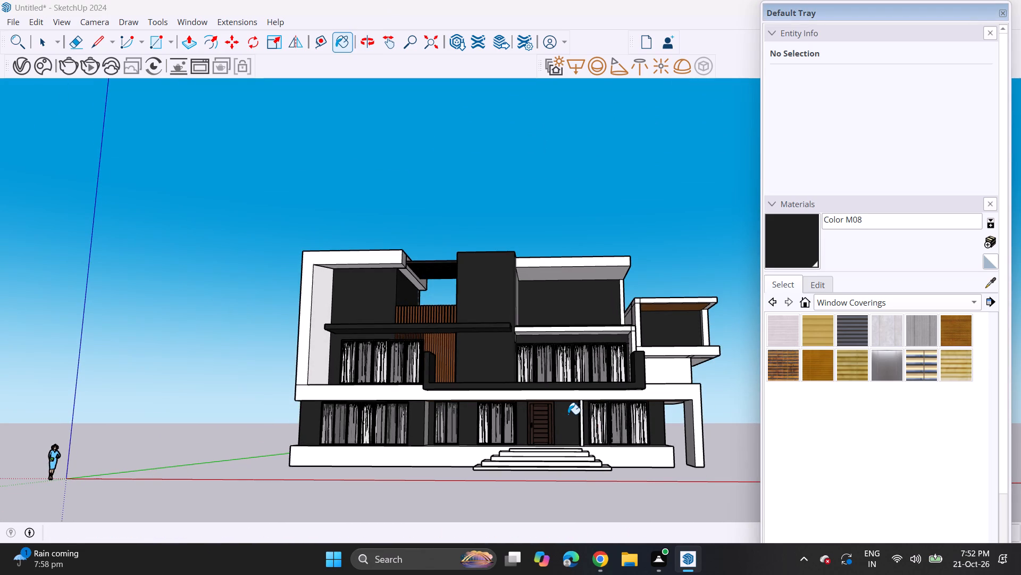
pyautogui.click(657, 366)
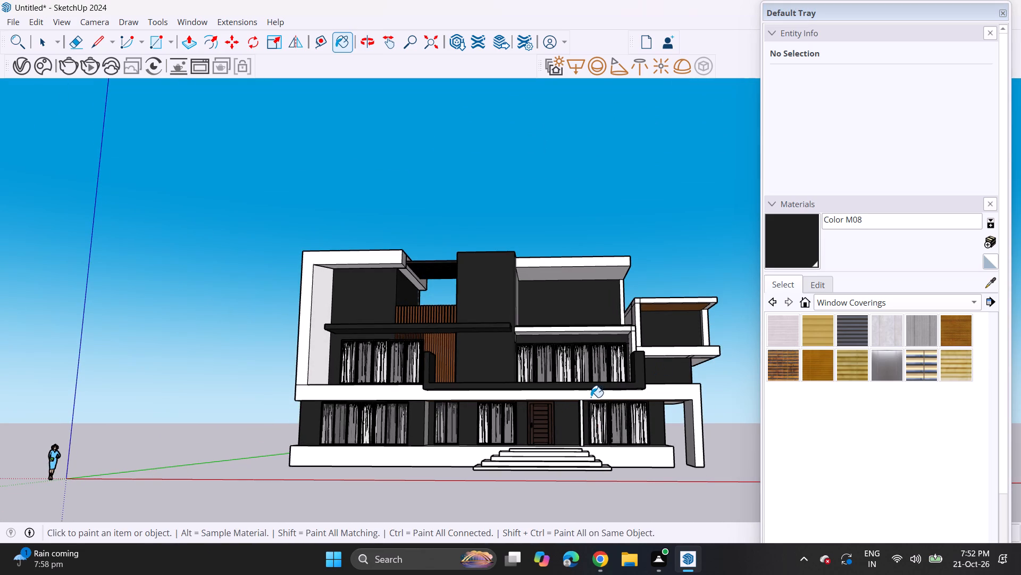
# Pick Color D01 from the Colors collection and paint the front and inner faces of the left upper frame.
pyautogui.click(882, 305)
pyautogui.click(859, 173)
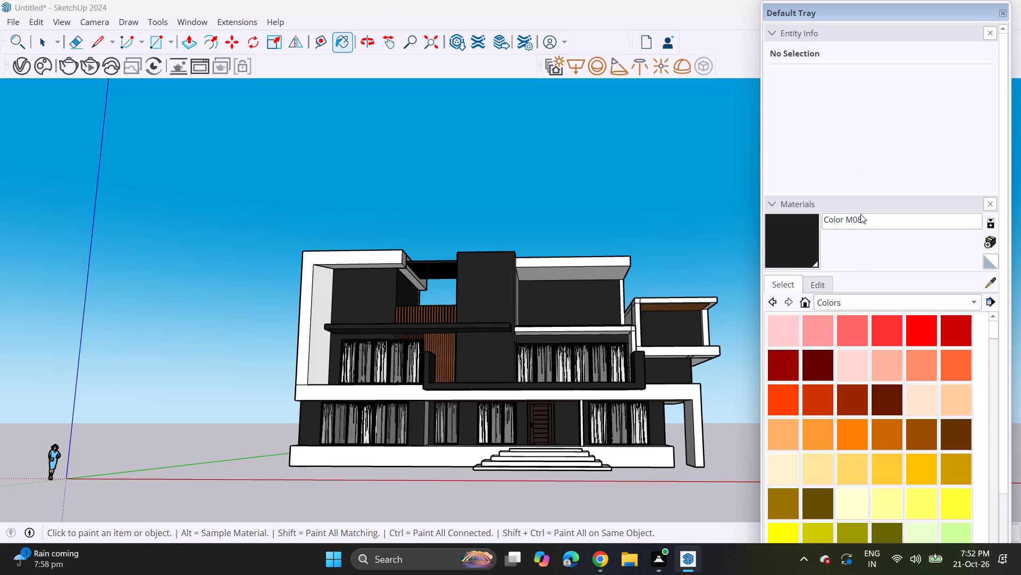
pyautogui.click(919, 404)
pyautogui.click(788, 452)
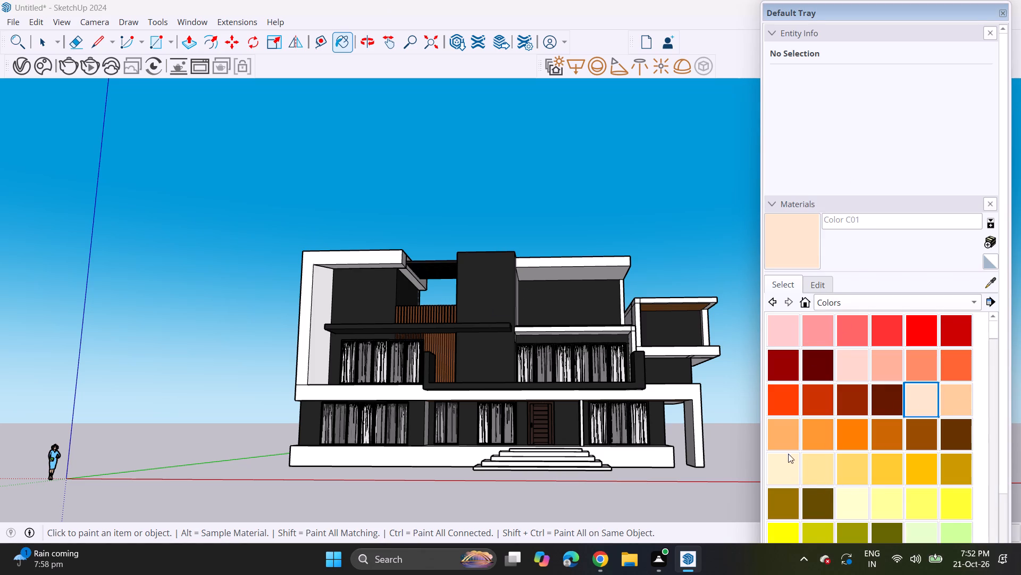
pyautogui.click(788, 469)
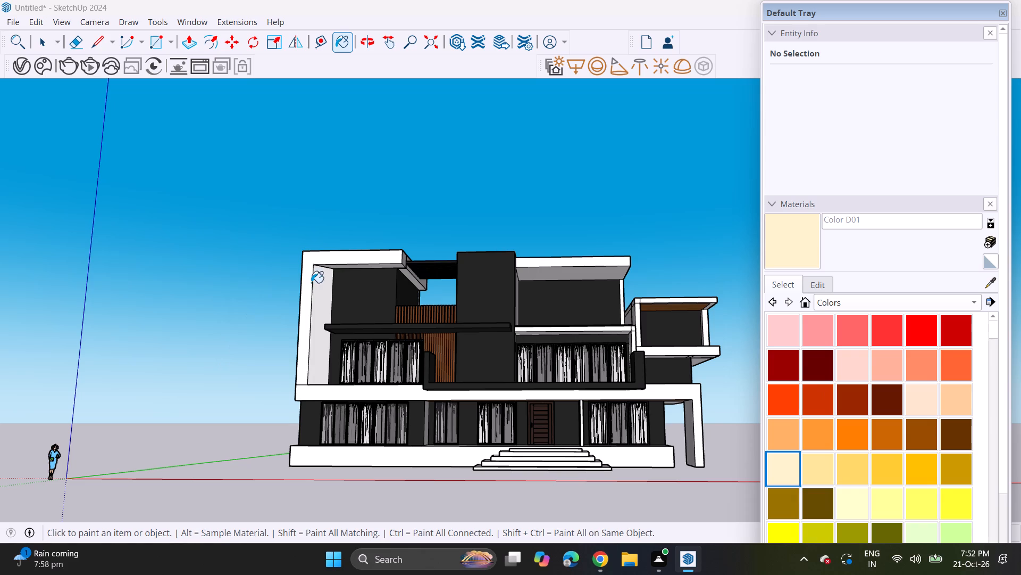
pyautogui.click(299, 284)
pyautogui.click(316, 284)
pyautogui.click(324, 259)
pyautogui.click(303, 272)
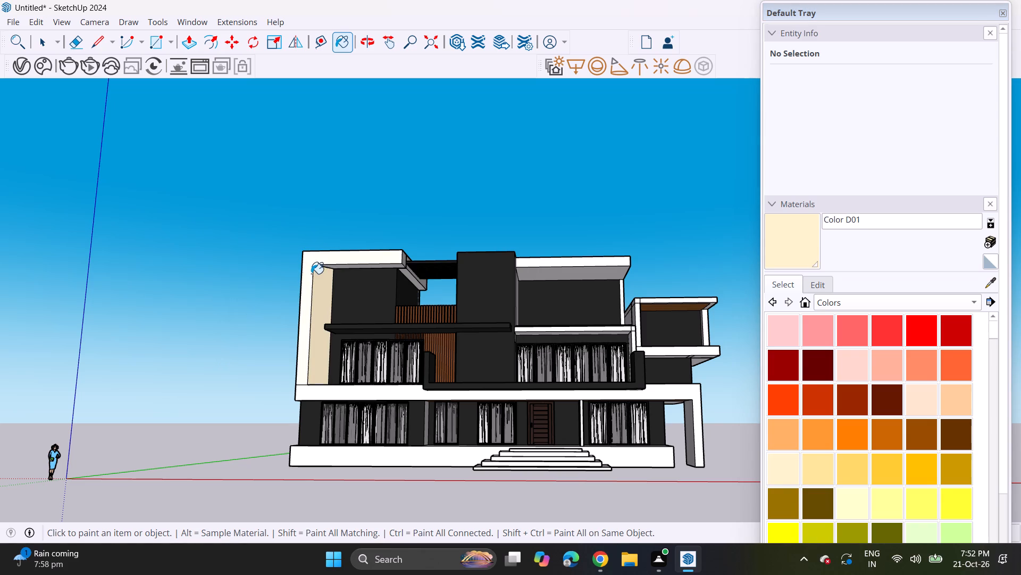
pyautogui.click(311, 278)
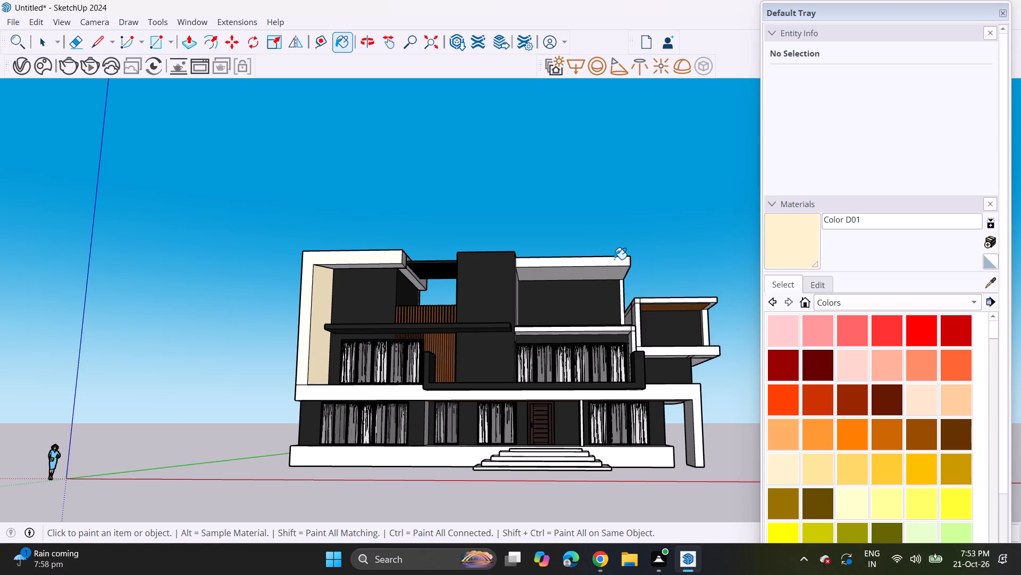
# Paint the roof slab over the right terrace, the frame's end beside the pergola, and the first-floor slab band with Color D01.
pyautogui.click(614, 259)
pyautogui.click(612, 272)
pyautogui.click(404, 272)
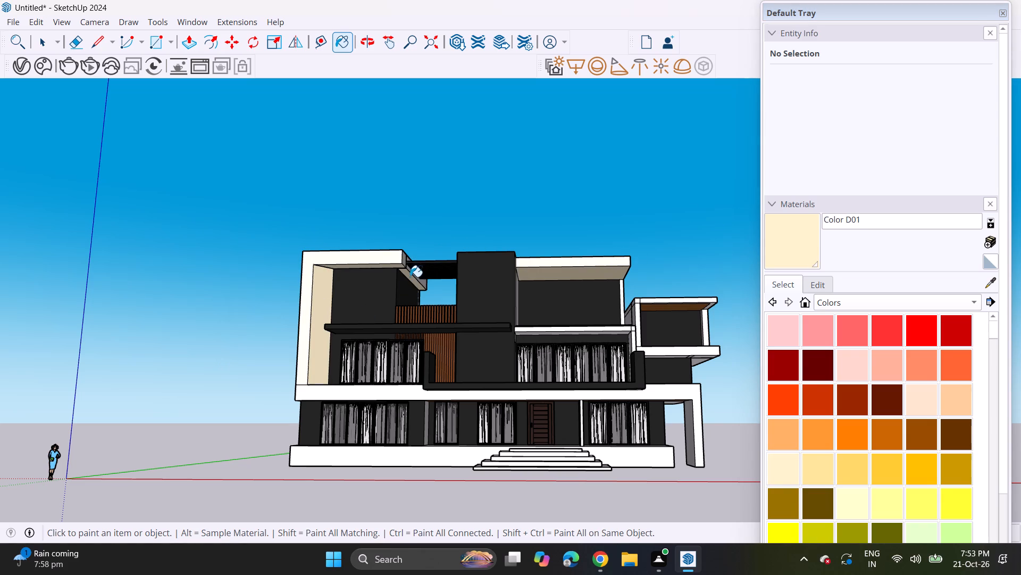
pyautogui.click(403, 259)
pyautogui.click(412, 274)
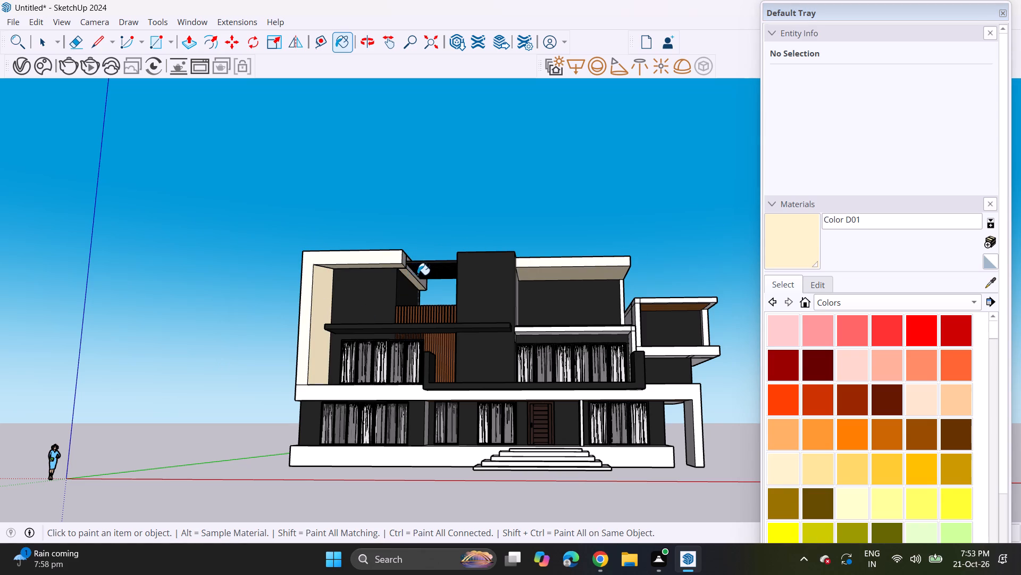
pyautogui.click(423, 281)
pyautogui.click(403, 261)
pyautogui.click(382, 392)
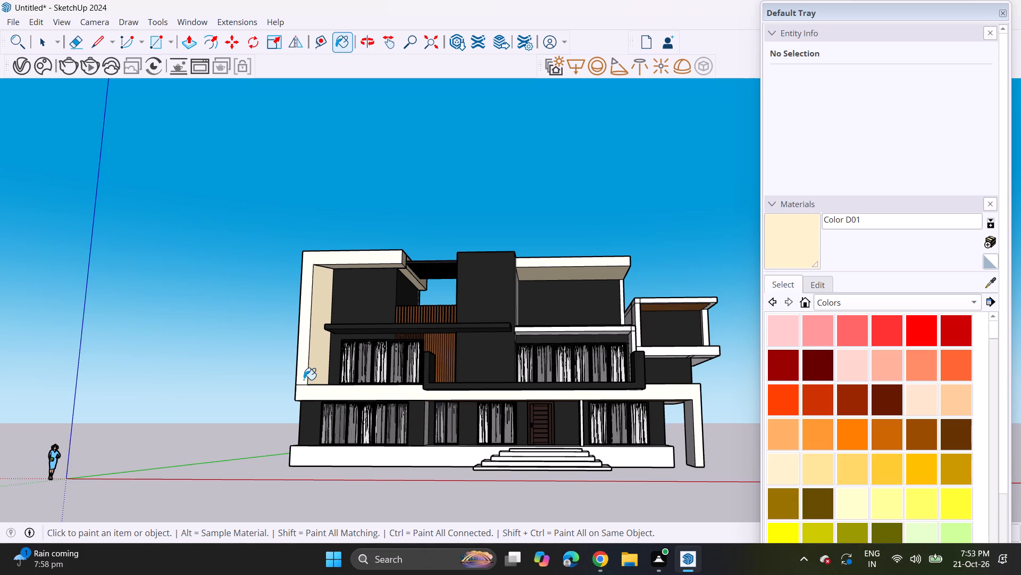
pyautogui.click(304, 380)
# Paint the right side box's projecting floor slab, underside, end post and roof frame with Color D01.
pyautogui.click(696, 356)
pyautogui.click(694, 352)
pyautogui.moveTo(710, 356); pyautogui.dragTo(704, 318, button='middle')
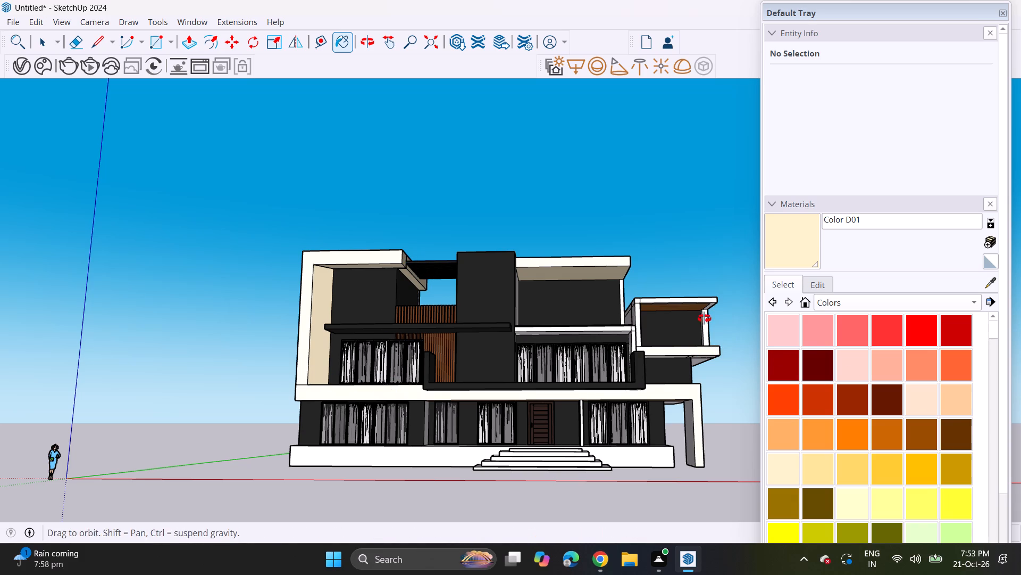
pyautogui.moveTo(704, 318); pyautogui.dragTo(704, 300, button='middle')
pyautogui.scroll(4, 701, 346)
pyautogui.click(702, 353)
pyautogui.click(704, 366)
pyautogui.click(679, 350)
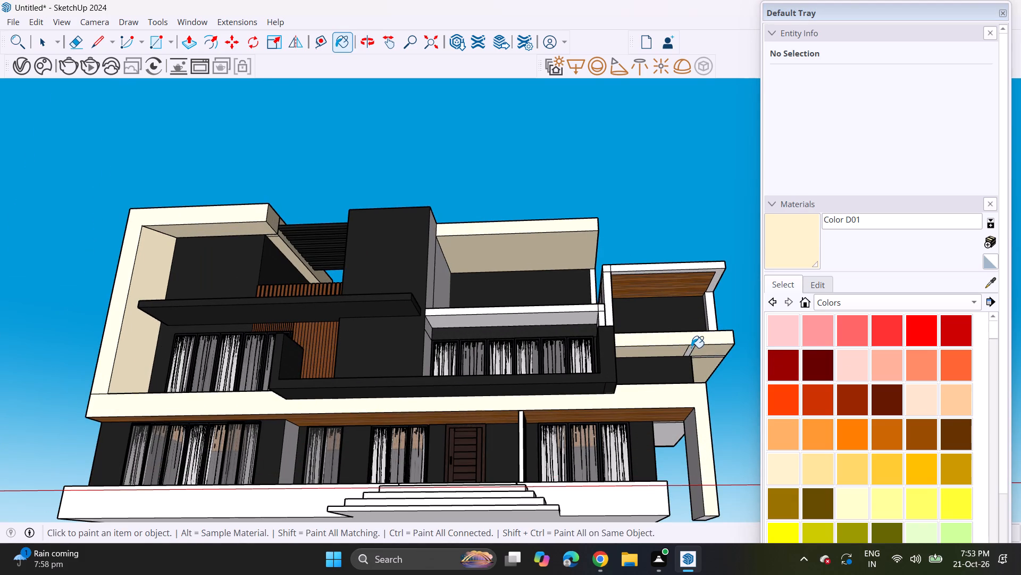
pyautogui.click(691, 348)
pyautogui.click(712, 317)
pyautogui.click(718, 280)
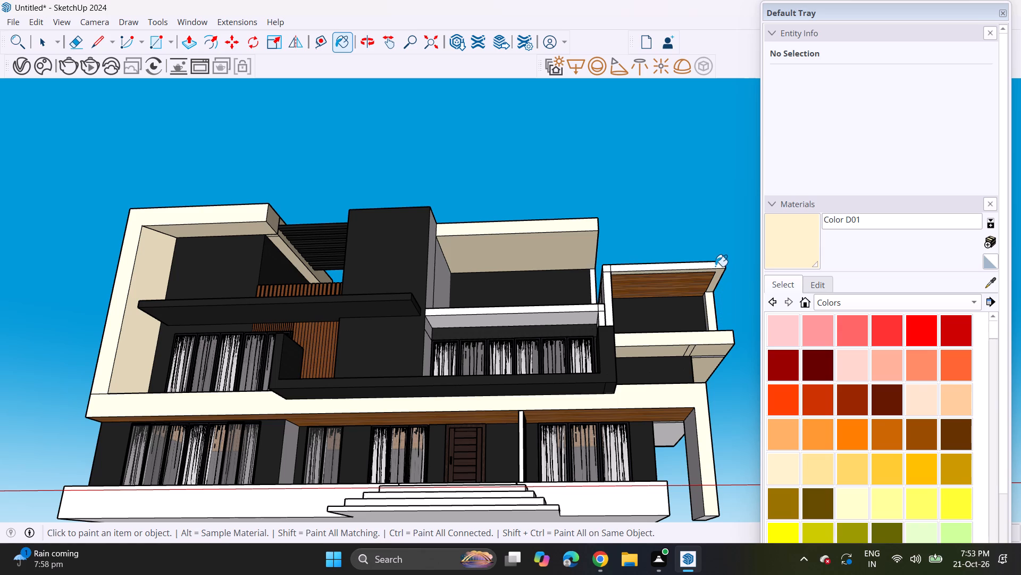
pyautogui.click(715, 266)
pyautogui.click(607, 285)
# Paint the slab above the right first-floor windows and the right side faces of the dark column with Color D01.
pyautogui.click(584, 308)
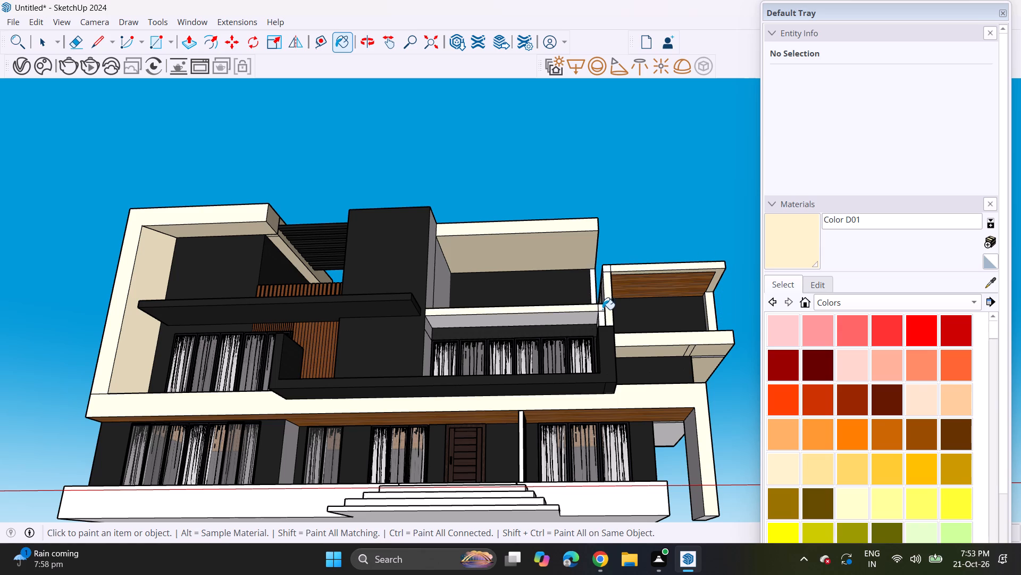
pyautogui.click(602, 309)
pyautogui.click(606, 314)
pyautogui.click(601, 317)
pyautogui.click(583, 319)
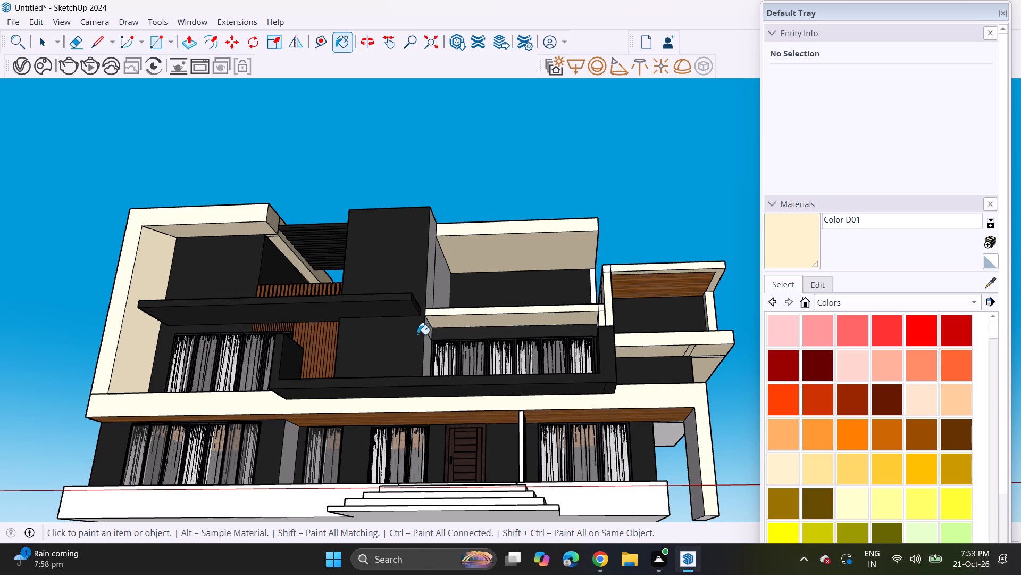
pyautogui.click(428, 350)
pyautogui.click(429, 335)
pyautogui.click(432, 290)
pyautogui.click(439, 284)
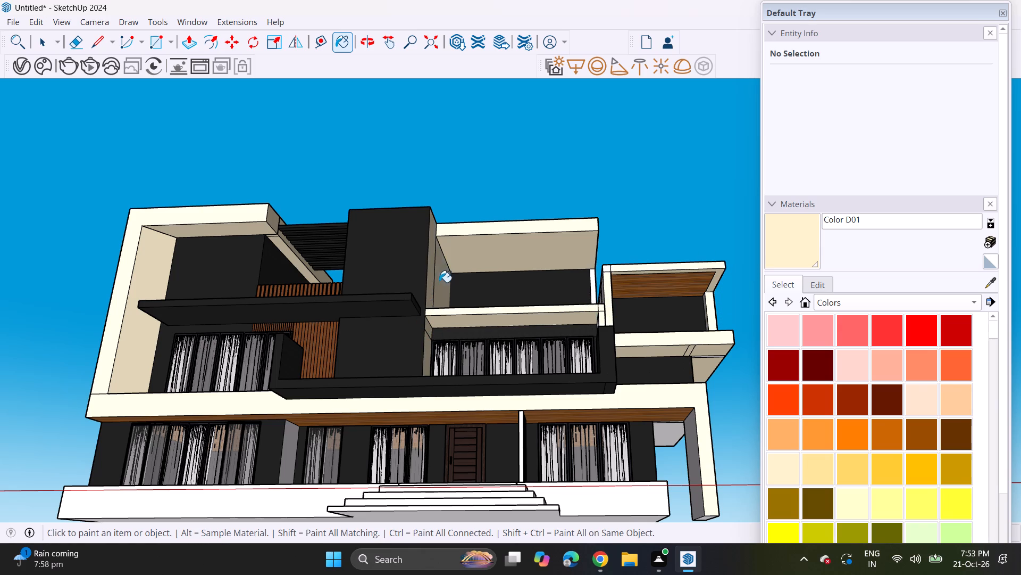
# Paint the vertical fins between the entrance door and the right ground-floor window with Color D01.
pyautogui.scroll(-3, 409, 361)
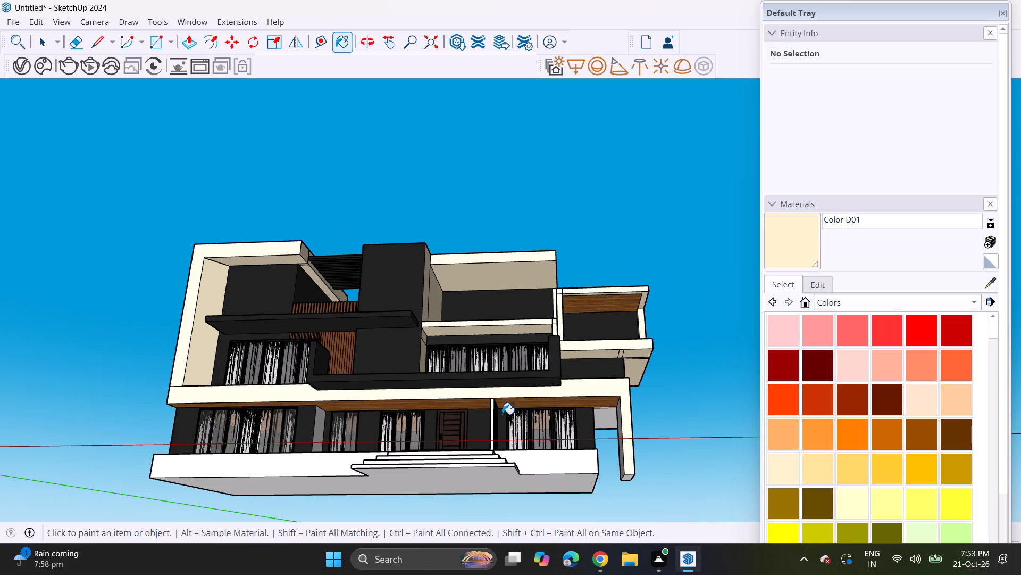
pyautogui.moveTo(551, 307); pyautogui.dragTo(579, 381, button='middle')
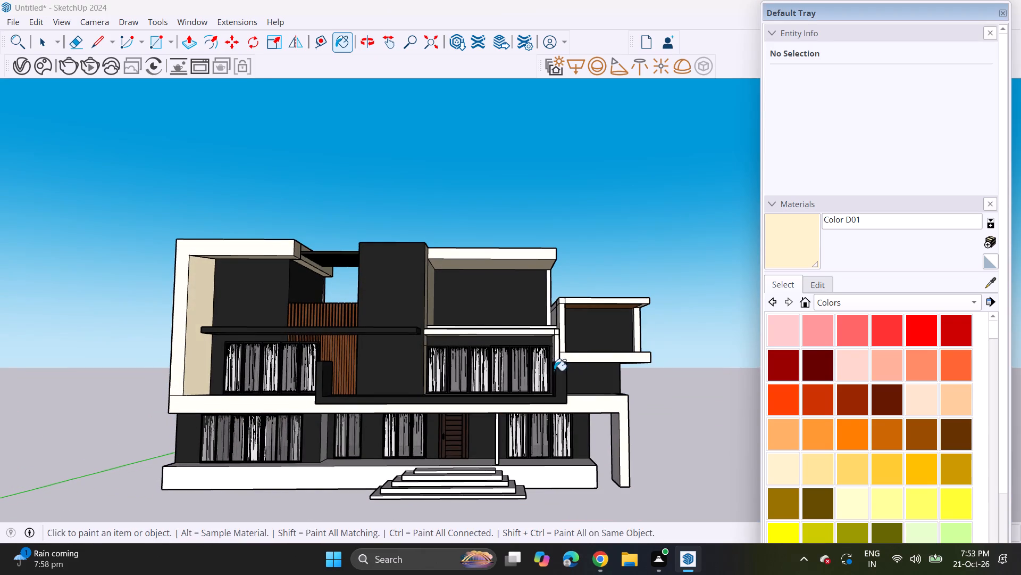
pyautogui.scroll(3, 512, 391)
pyautogui.click(512, 414)
# Push/Pull the underside of the plinth and entrance steps slightly downward to form a thin base layer.
pyautogui.scroll(-3, 512, 414)
pyautogui.keyDown('shift'); pyautogui.moveTo(463, 405); pyautogui.dragTo(565, 405, button='middle'); pyautogui.keyUp('shift')
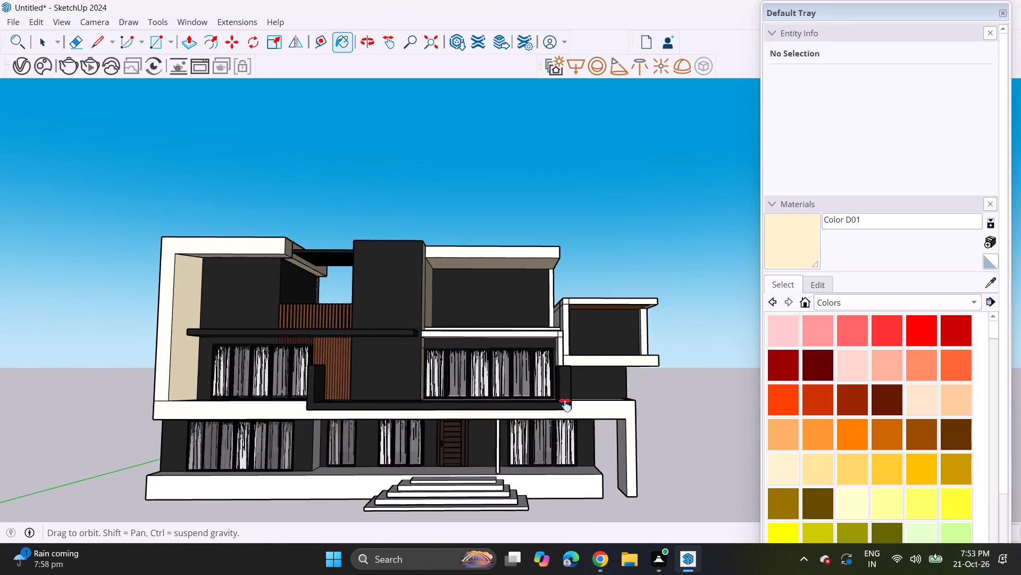
pyautogui.keyDown('shift'); pyautogui.moveTo(565, 405); pyautogui.dragTo(612, 394, button='middle'); pyautogui.keyUp('shift')
pyautogui.moveTo(610, 392); pyautogui.dragTo(590, 388, button='middle')
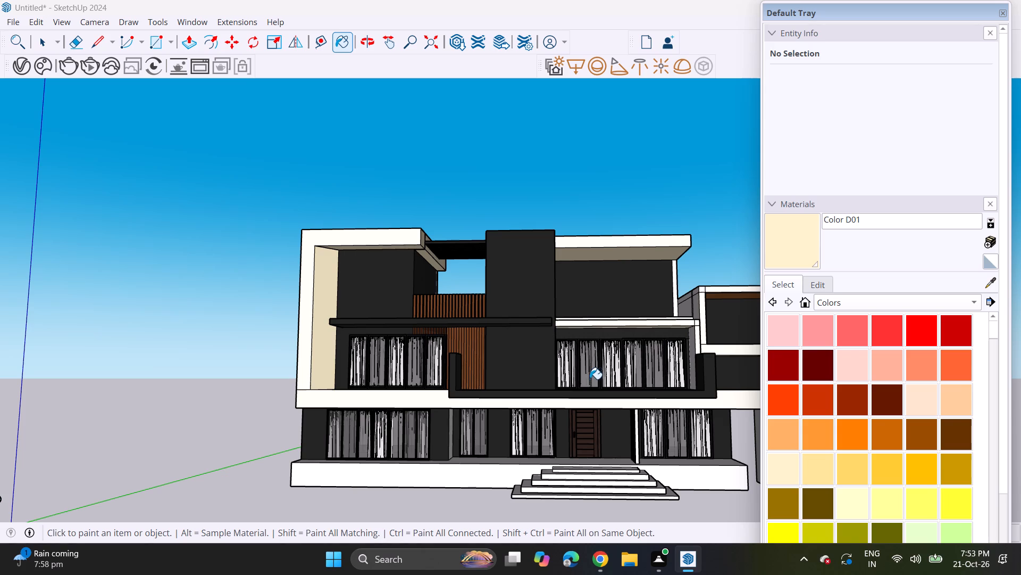
pyautogui.moveTo(533, 470); pyautogui.dragTo(561, 387, button='middle')
pyautogui.moveTo(512, 402); pyautogui.dragTo(554, 441, button='middle')
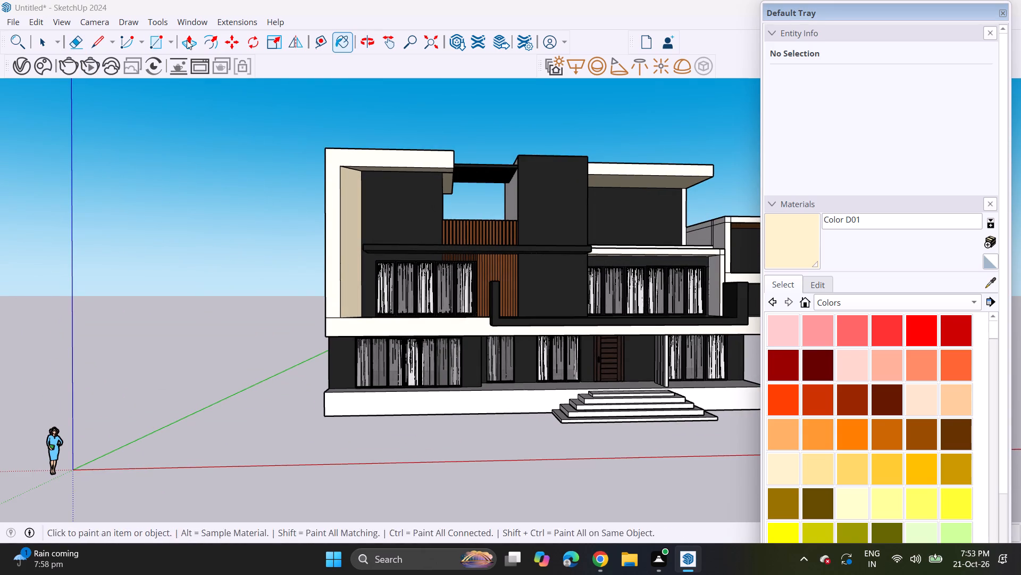
pyautogui.click(187, 40)
pyautogui.moveTo(541, 343); pyautogui.dragTo(570, 388, button='middle')
pyautogui.scroll(4, 575, 415)
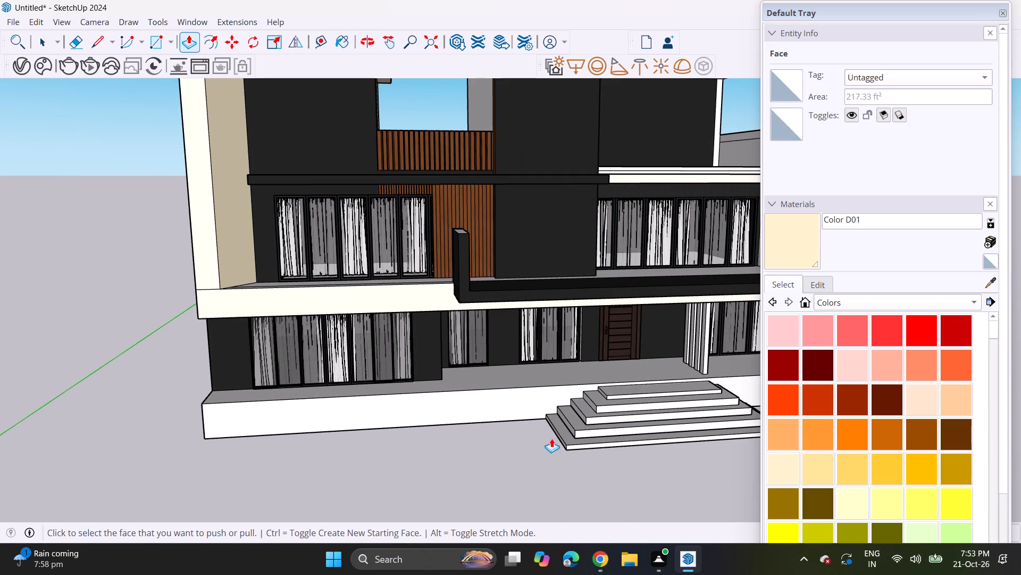
pyautogui.moveTo(584, 446); pyautogui.dragTo(581, 317, button='middle')
pyautogui.click(580, 371)
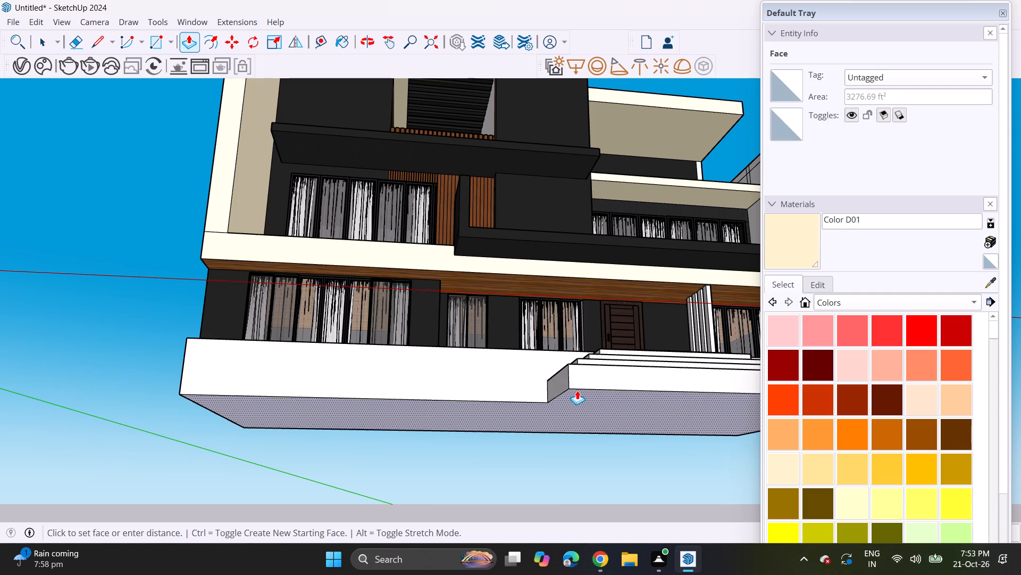
pyautogui.click(582, 378)
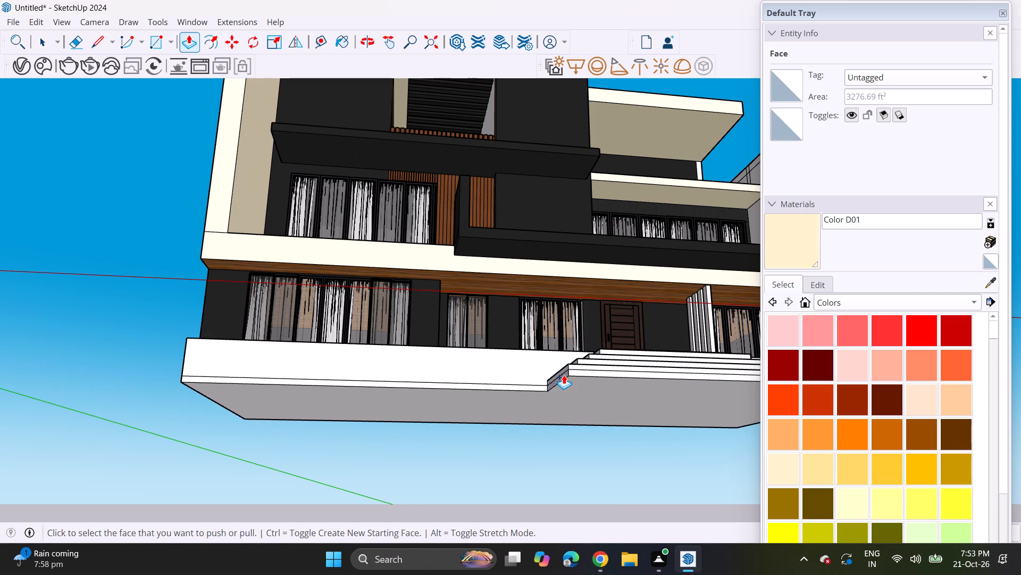
# Pull the thin base layer's front faces beside and below the entrance steps forward, extending both stretches into a paved apron.
pyautogui.click(564, 375)
pyautogui.moveTo(466, 389); pyautogui.dragTo(440, 495, button='middle')
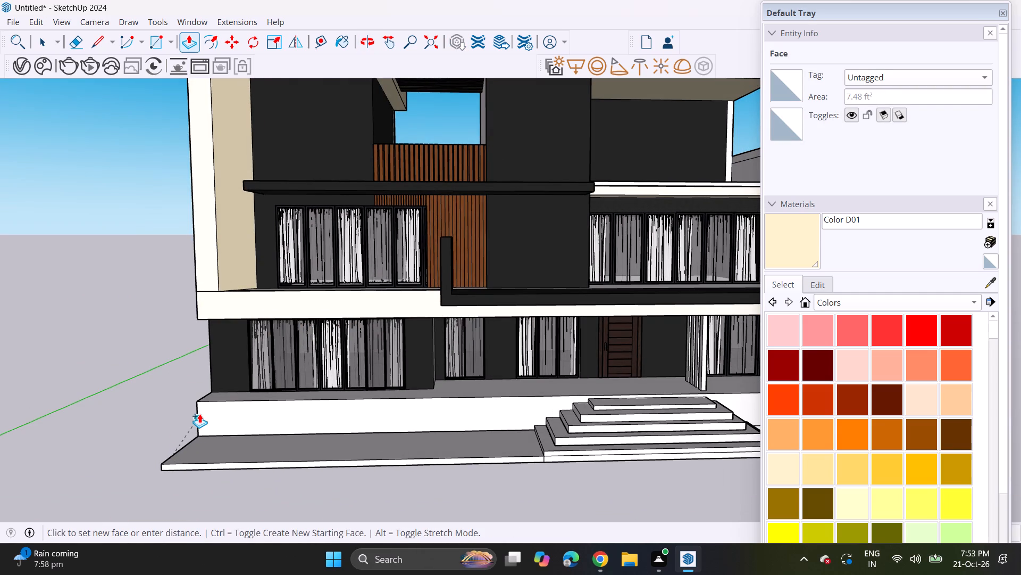
pyautogui.click(199, 414)
pyautogui.scroll(-4, 282, 414)
pyautogui.moveTo(468, 437); pyautogui.dragTo(364, 400, button='middle')
pyautogui.keyDown('shift'); pyautogui.scroll(1, 395, 412); pyautogui.keyUp('shift')
pyautogui.moveTo(455, 401); pyautogui.dragTo(422, 412, button='middle')
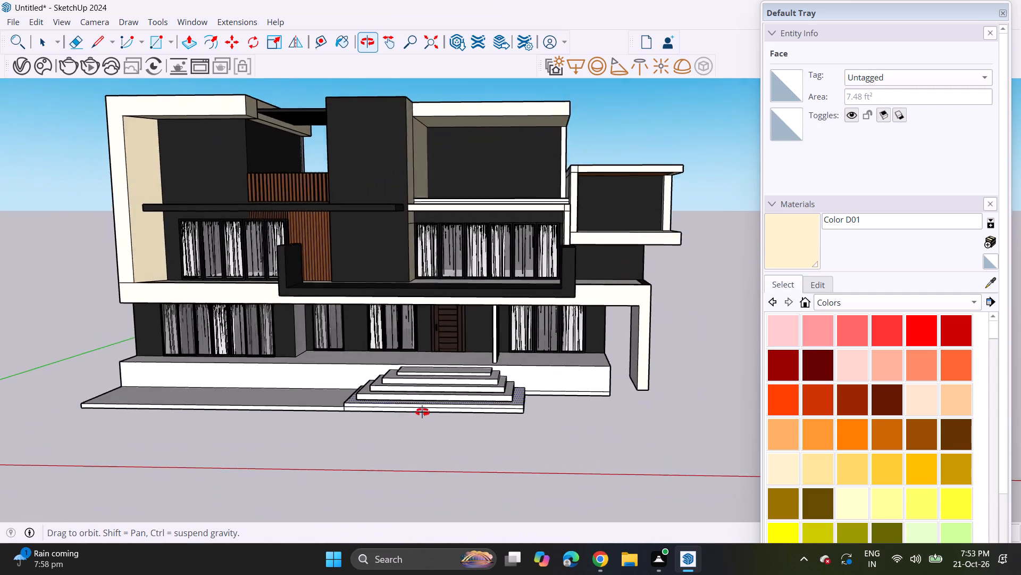
pyautogui.moveTo(422, 412); pyautogui.dragTo(261, 443, button='middle')
pyautogui.scroll(4, 355, 461)
pyautogui.click(459, 391)
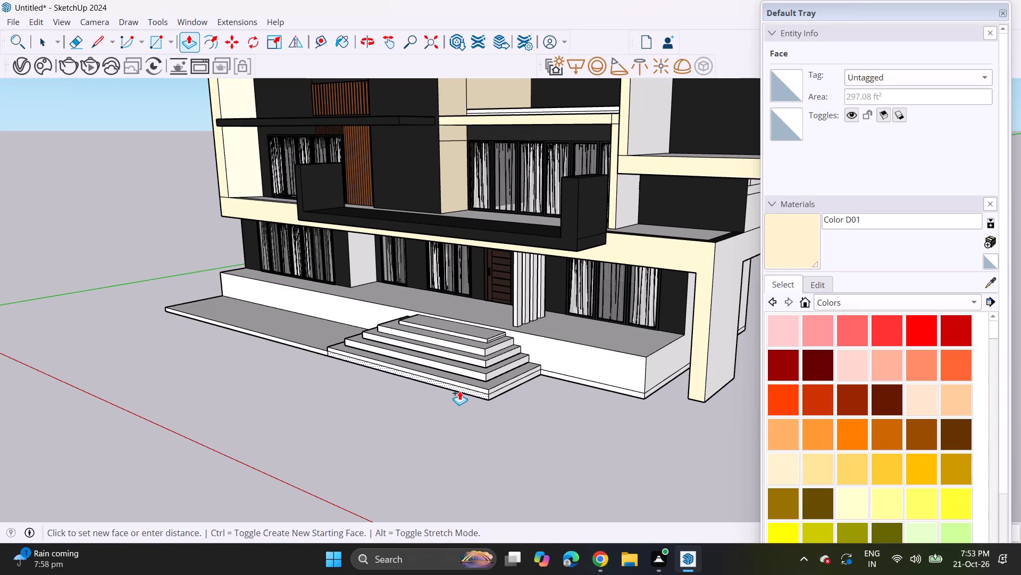
pyautogui.click(384, 426)
pyautogui.doubleClick(289, 343)
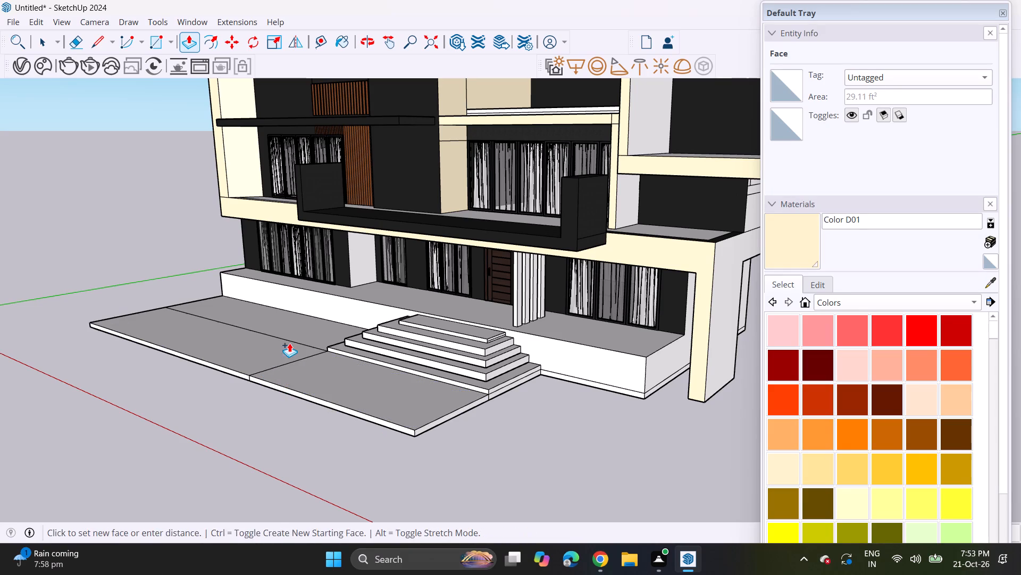
# Extend the base apron from the side of the entrance steps to the plinth's right end and repeat this on the front section.
pyautogui.click(510, 390)
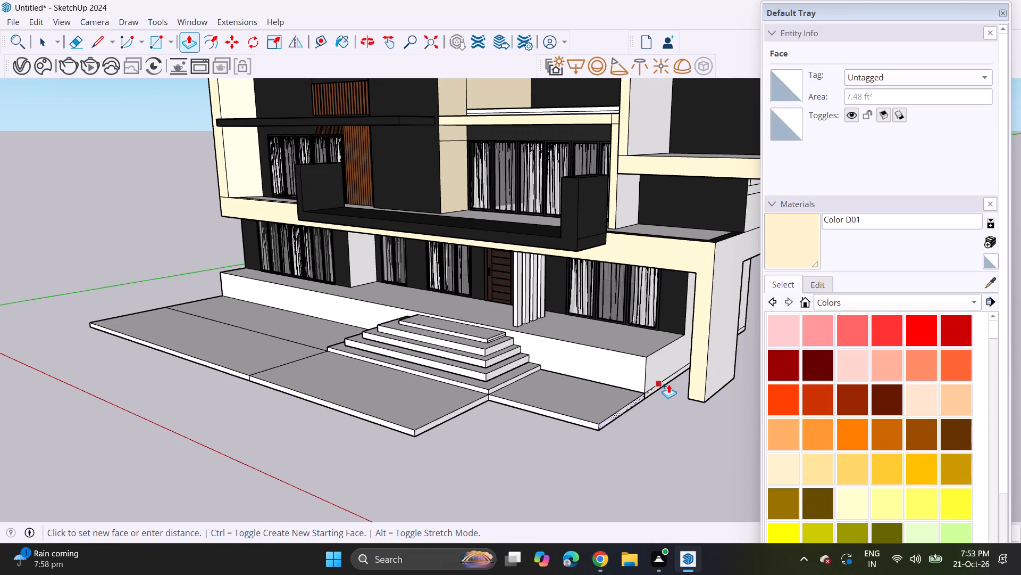
pyautogui.click(670, 384)
pyautogui.doubleClick(460, 415)
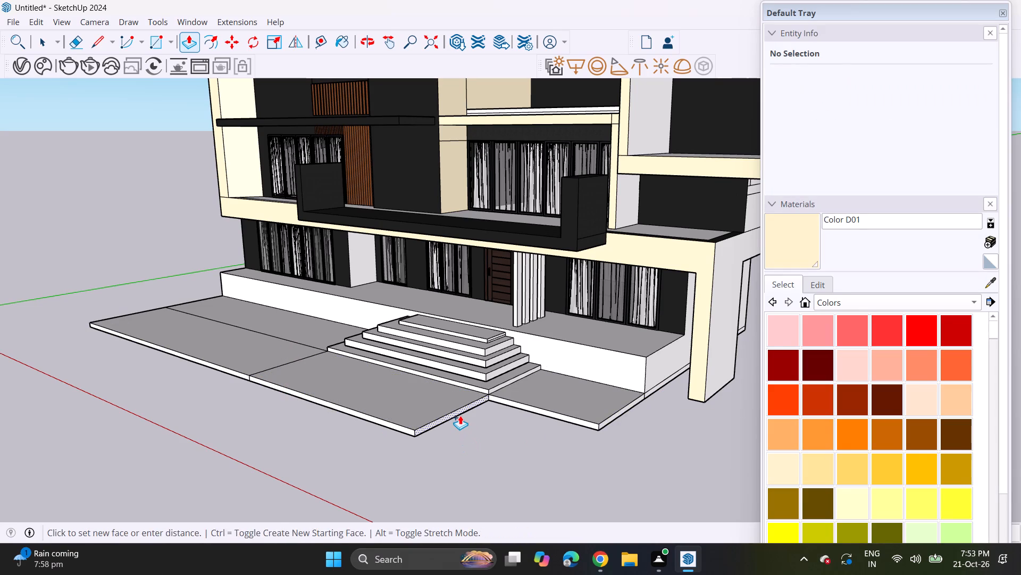
# Erase the seam lines dividing the apron's top surface so it becomes one continuous face around the entrance steps.
pyautogui.click(74, 43)
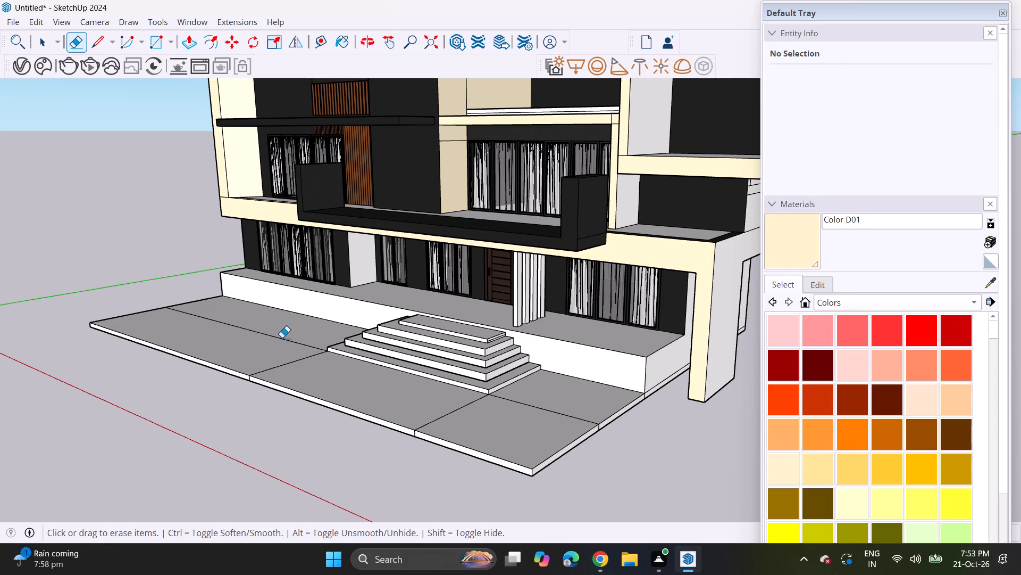
pyautogui.moveTo(278, 333); pyautogui.dragTo(281, 365)
pyautogui.moveTo(281, 363); pyautogui.dragTo(307, 380)
pyautogui.moveTo(414, 406); pyautogui.dragTo(445, 414)
pyautogui.moveTo(528, 407); pyautogui.dragTo(545, 405)
pyautogui.click(545, 405)
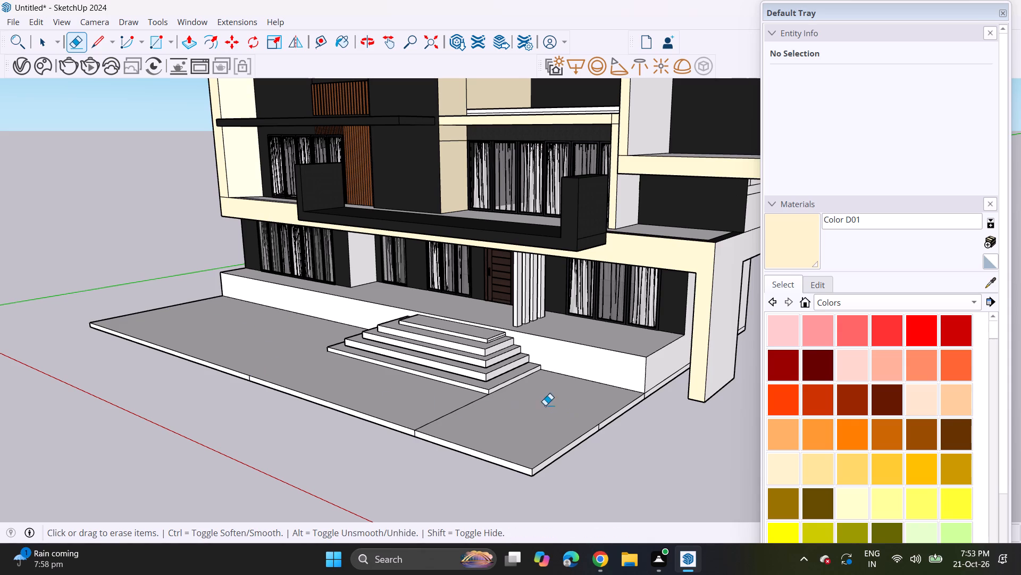
pyautogui.moveTo(545, 405); pyautogui.dragTo(530, 408)
pyautogui.moveTo(460, 412); pyautogui.dragTo(437, 397)
# Inspect the front elevation with its extended base apron and examine the end post of the upper right terrace.
pyautogui.moveTo(311, 390); pyautogui.dragTo(570, 383, button='middle')
pyautogui.moveTo(548, 371); pyautogui.dragTo(672, 415, button='middle')
pyautogui.moveTo(649, 410); pyautogui.dragTo(525, 351, button='middle')
pyautogui.scroll(-4, 477, 307)
pyautogui.moveTo(463, 338); pyautogui.dragTo(468, 438, button='middle')
pyautogui.moveTo(480, 435); pyautogui.dragTo(551, 422, button='middle')
pyautogui.moveTo(518, 412); pyautogui.dragTo(451, 387, button='middle')
pyautogui.moveTo(439, 379); pyautogui.dragTo(432, 379, button='middle')
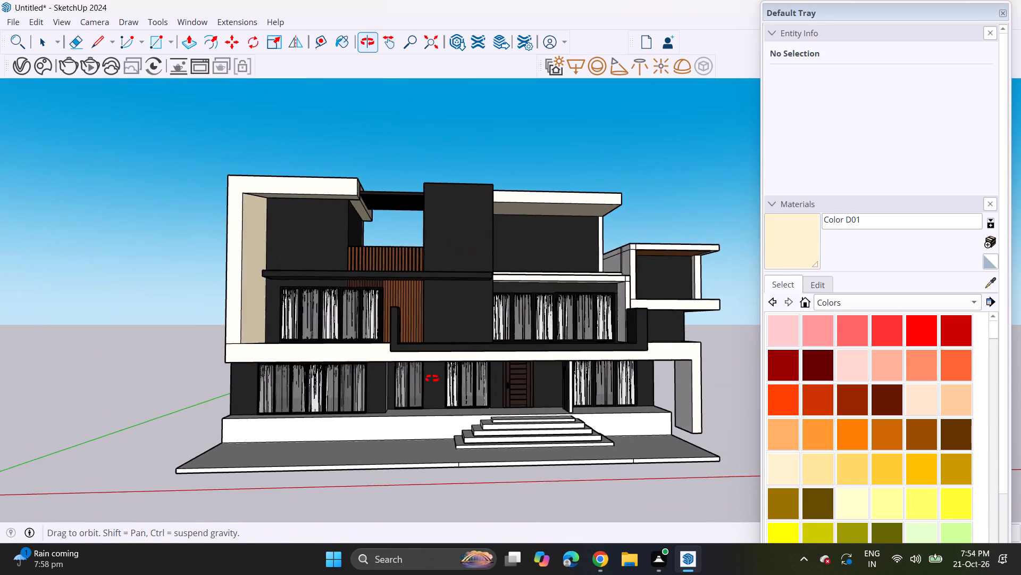
pyautogui.moveTo(432, 379); pyautogui.dragTo(429, 376, button='middle')
pyautogui.scroll(14, 612, 237)
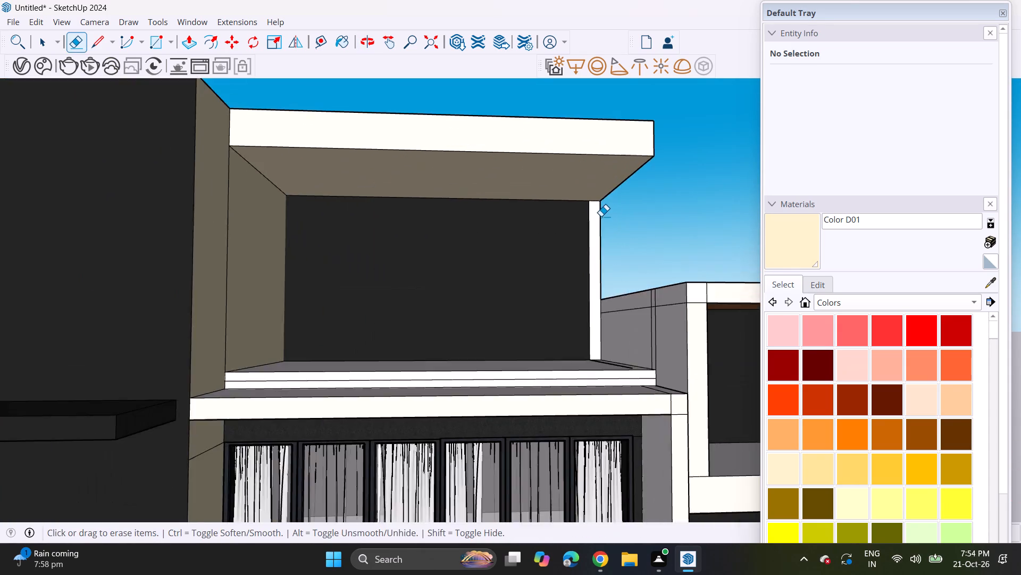
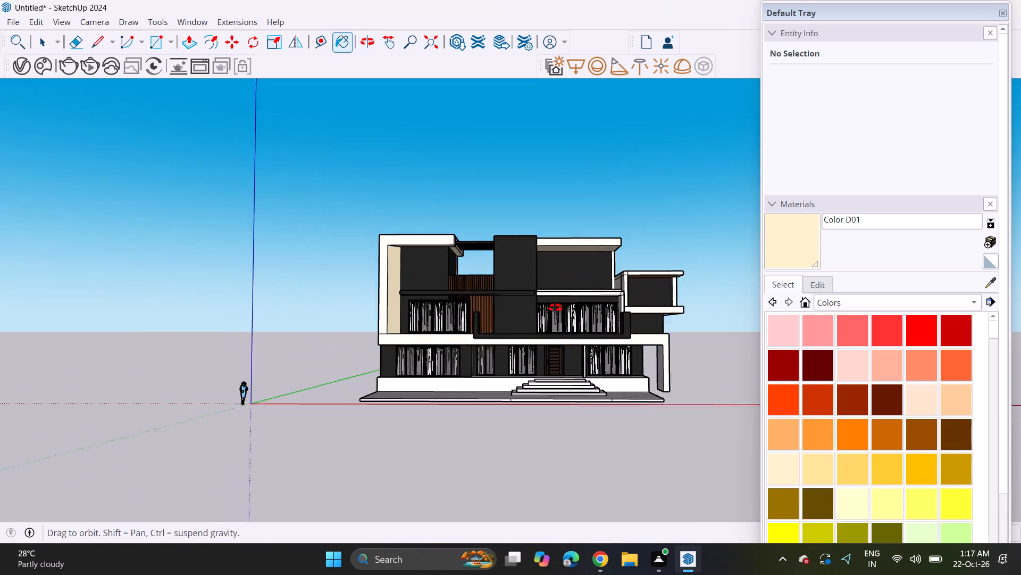
# Sample Color M08 from the villa's central dark wall and lighten the material to a softer charcoal grey.
pyautogui.moveTo(555, 308); pyautogui.dragTo(555, 312, button='middle')
pyautogui.scroll(3, 813, 322)
pyautogui.click(813, 281)
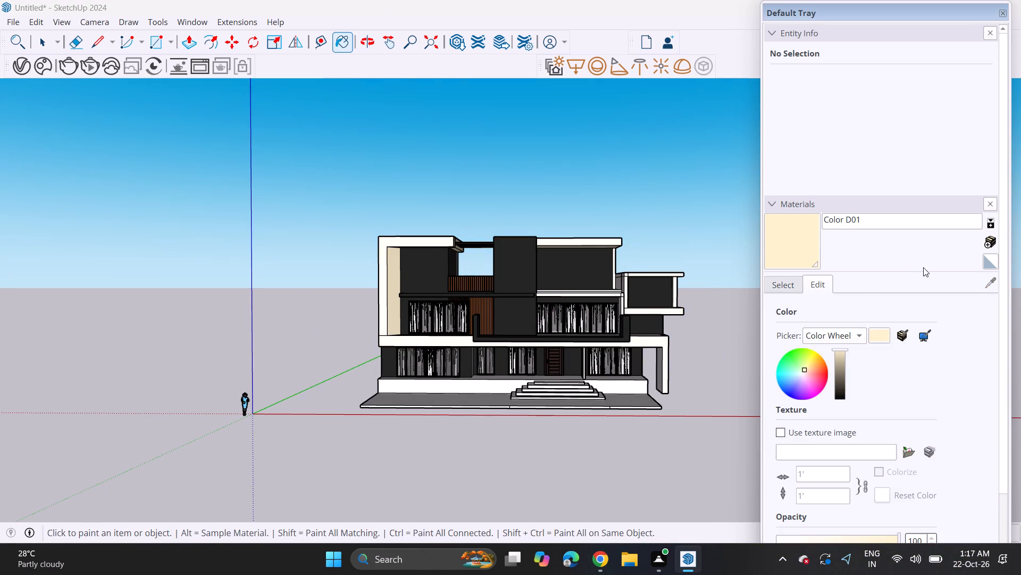
pyautogui.click(769, 279)
pyautogui.moveTo(990, 289); pyautogui.dragTo(987, 282)
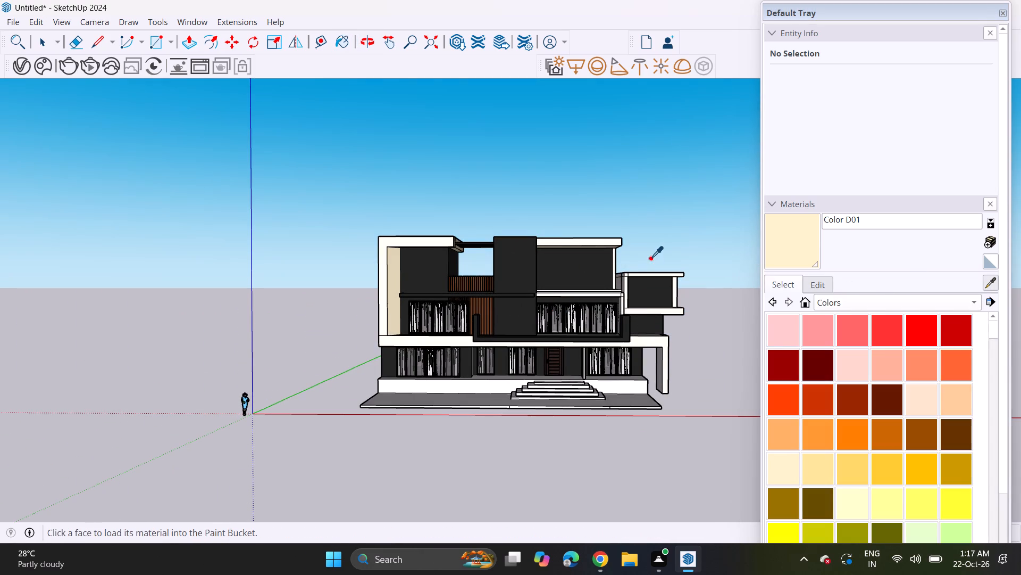
pyautogui.click(517, 260)
pyautogui.click(811, 292)
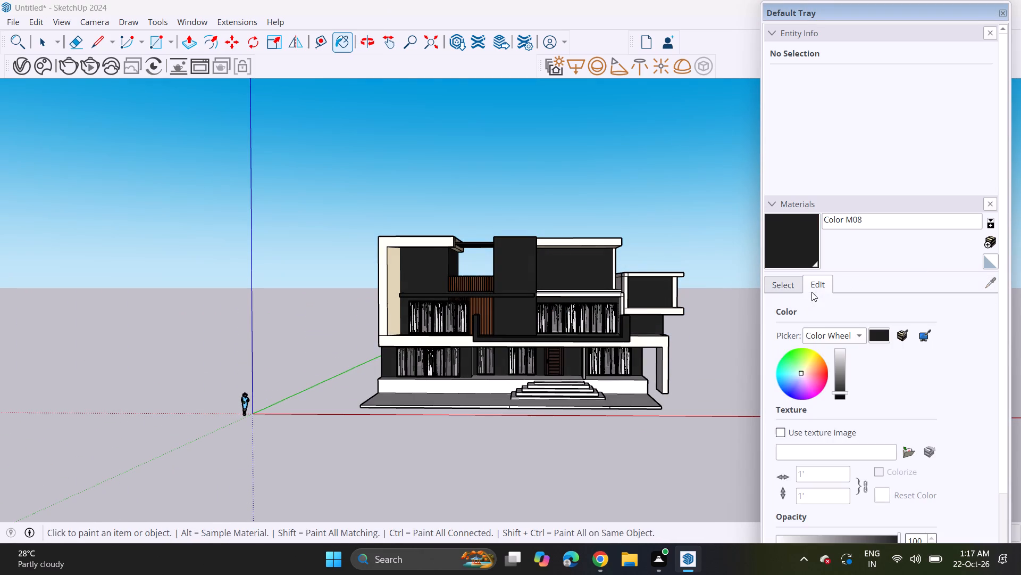
pyautogui.doubleClick(842, 387)
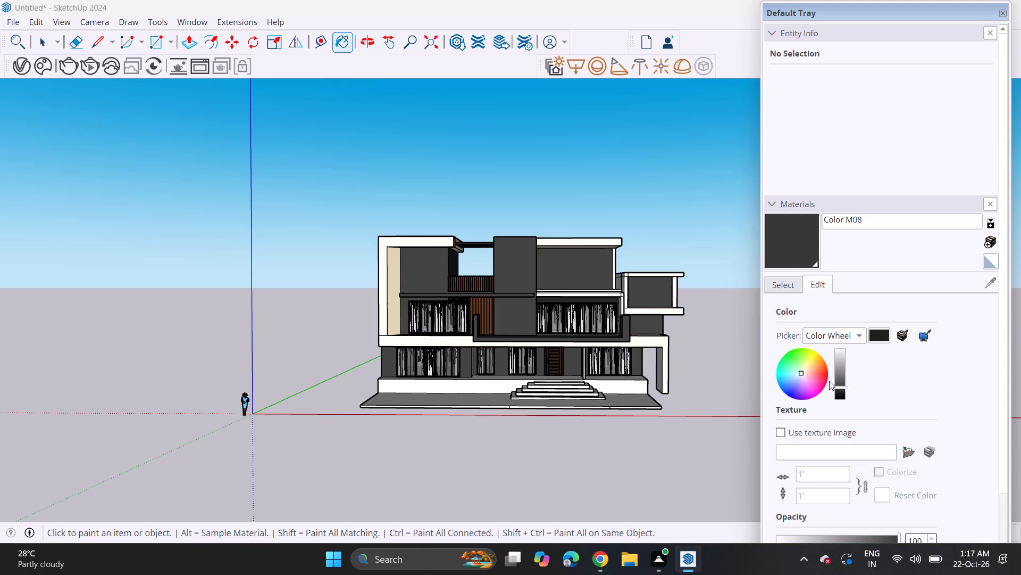
pyautogui.press('space')
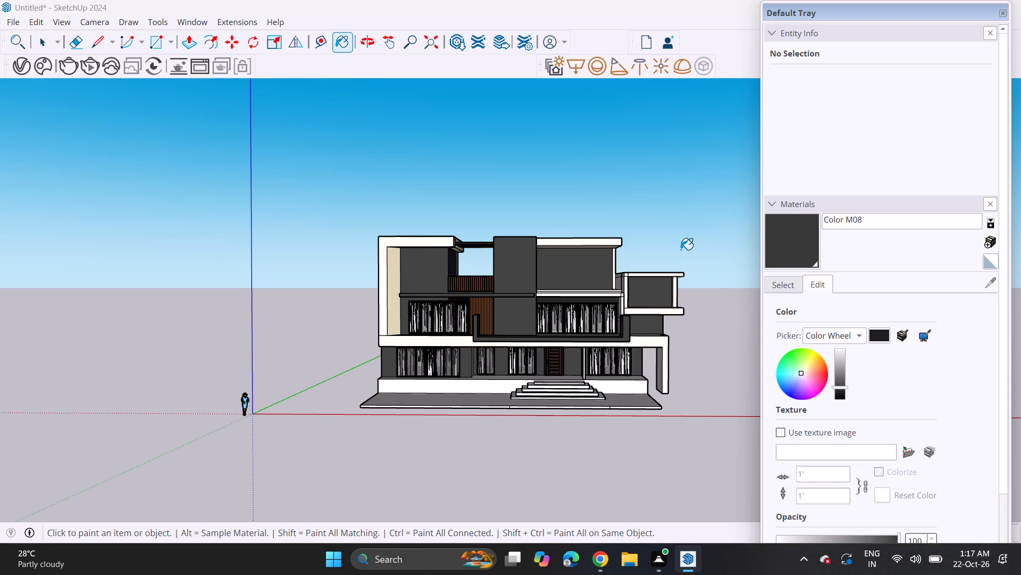
pyautogui.click(681, 250)
pyautogui.press('space')
pyautogui.click(683, 243)
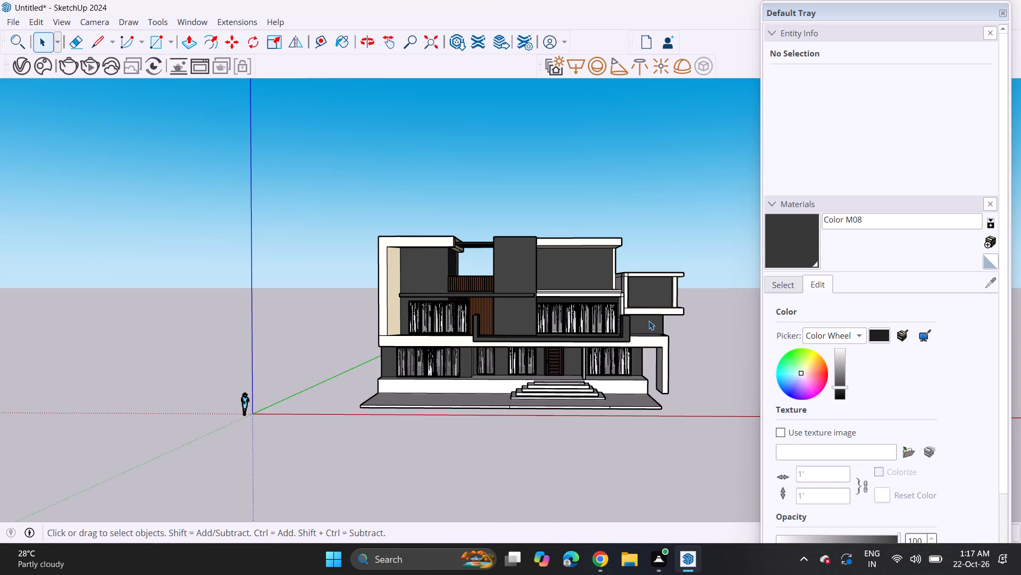
# Import the Pot+Plant component and place it on the first-floor terrace, beside the dark end parapet near the wood-slat wall.
pyautogui.scroll(4, 628, 351)
pyautogui.moveTo(597, 364); pyautogui.dragTo(676, 365, button='middle')
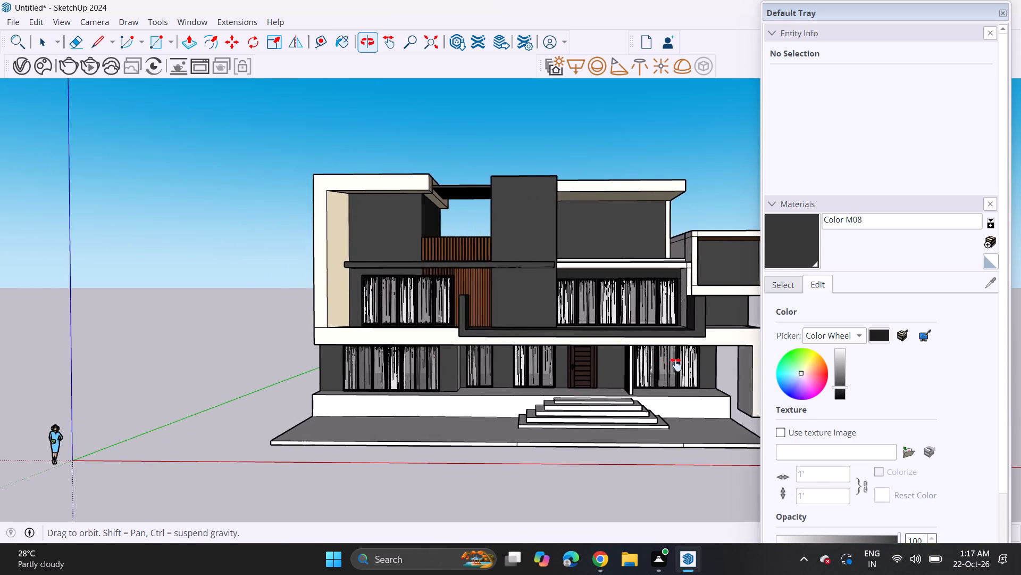
pyautogui.moveTo(676, 365); pyautogui.dragTo(649, 373, button='middle')
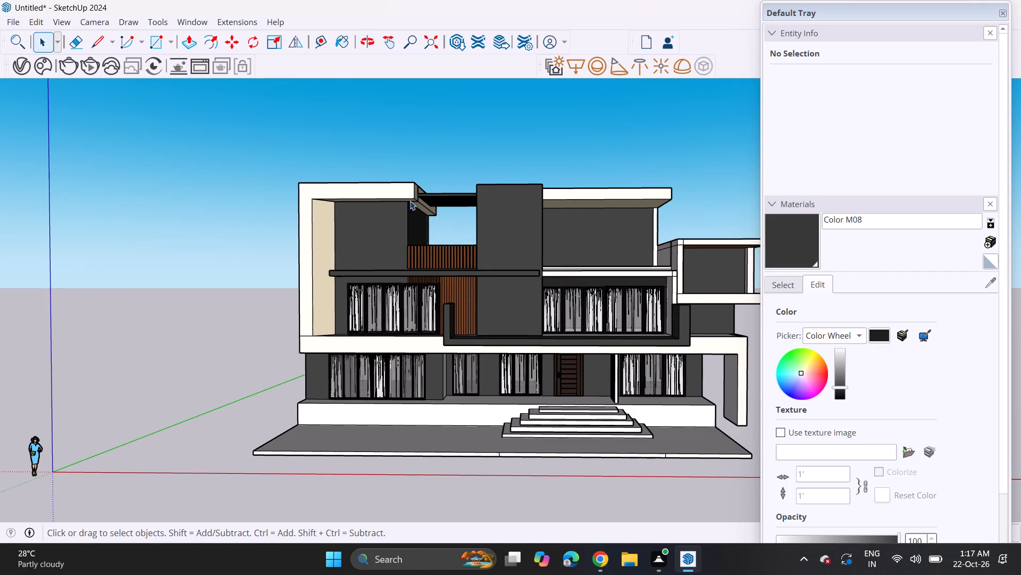
pyautogui.click(5, 24)
pyautogui.click(80, 212)
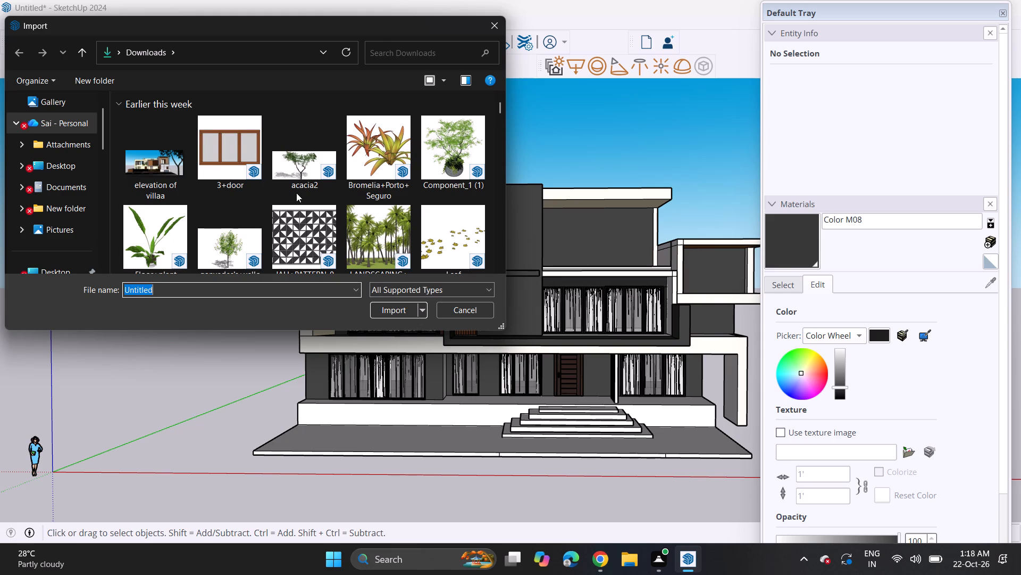
pyautogui.scroll(-3, 299, 194)
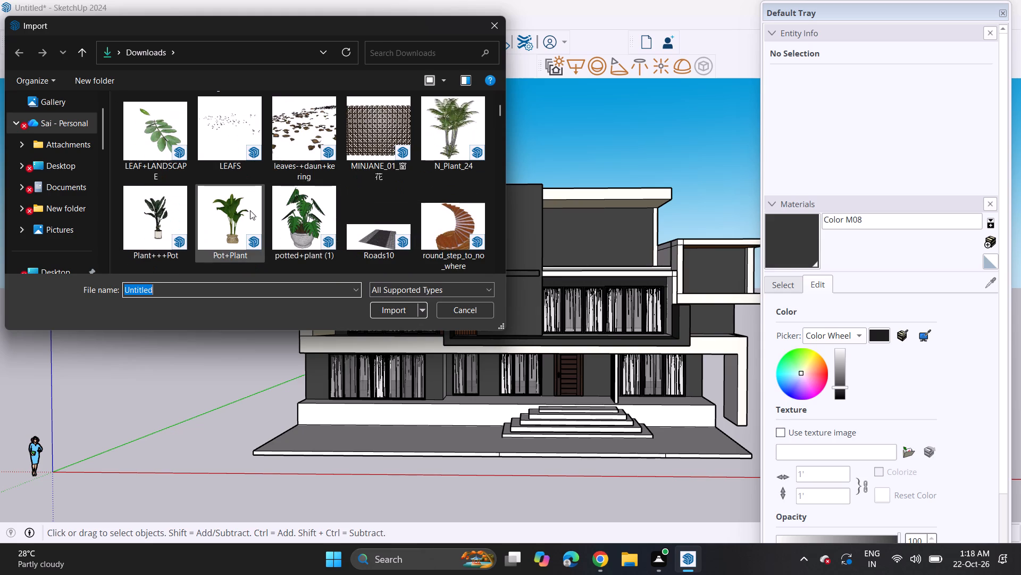
pyautogui.click(247, 212)
pyautogui.click(397, 315)
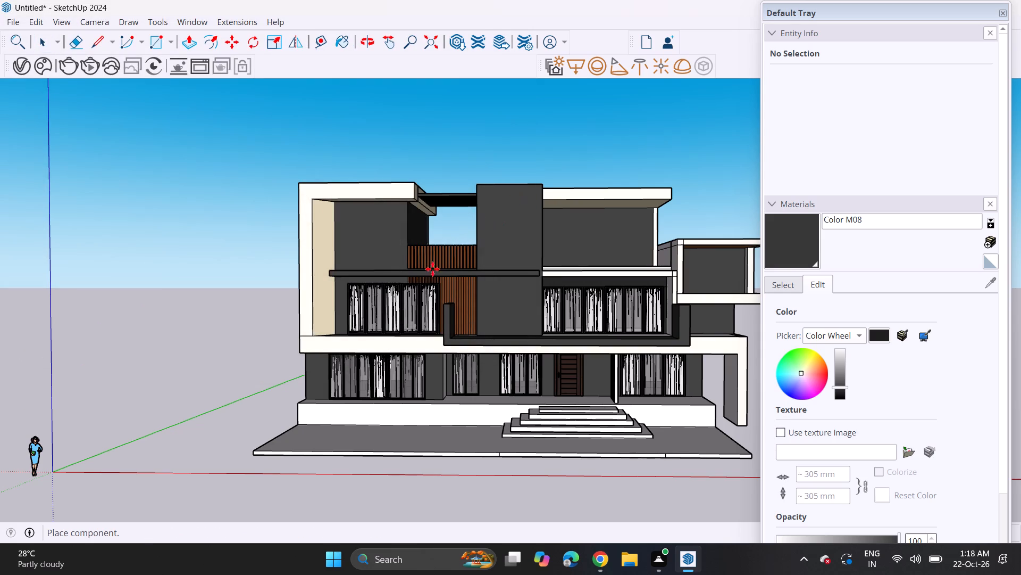
pyautogui.scroll(4, 408, 225)
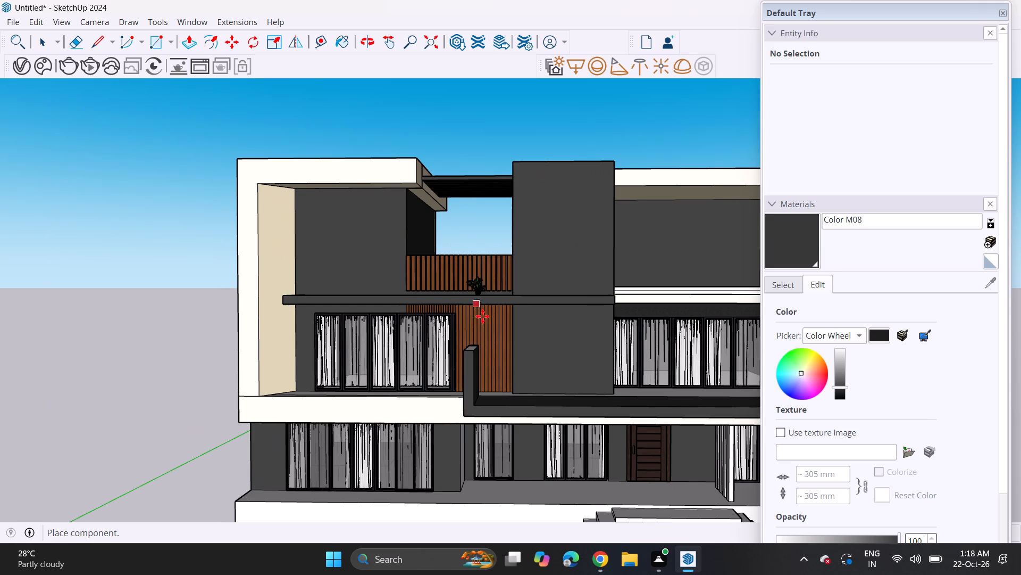
pyautogui.scroll(3, 506, 354)
pyautogui.moveTo(489, 368); pyautogui.dragTo(468, 436, button='middle')
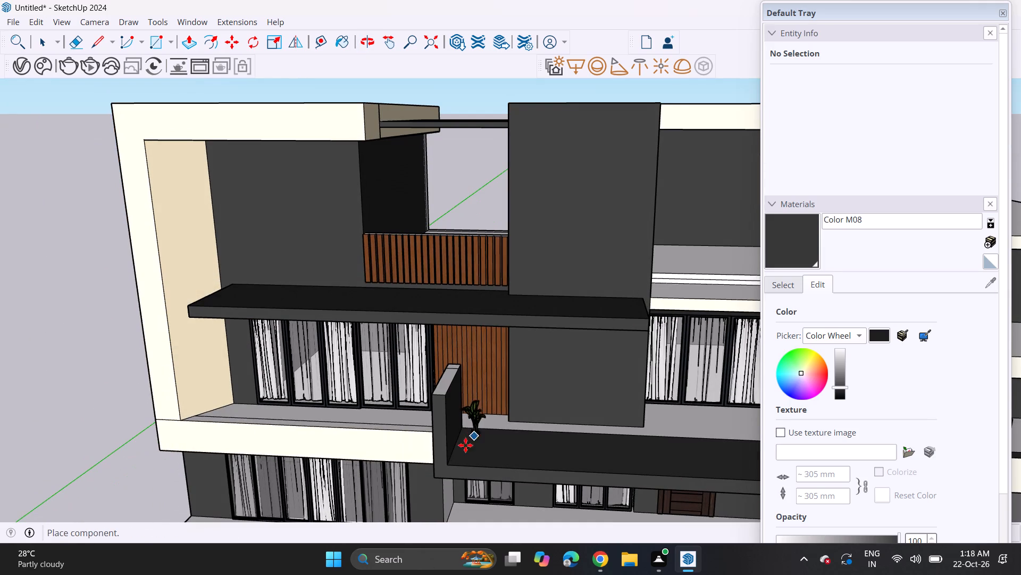
pyautogui.click(468, 444)
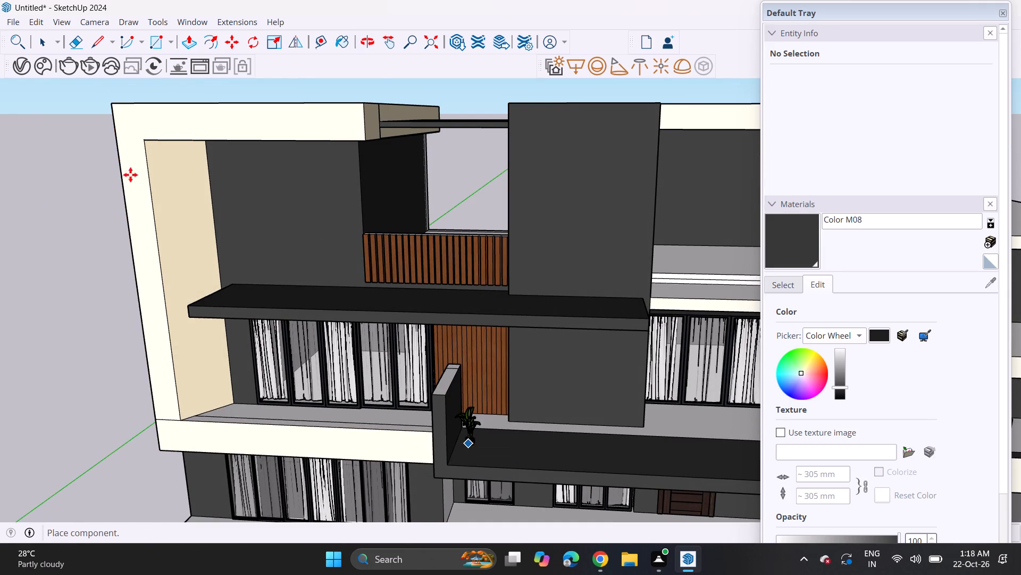
# Import the Plant+++Pot component and position it on the terrace floor beside the first potted plant.
pyautogui.click(15, 23)
pyautogui.click(56, 213)
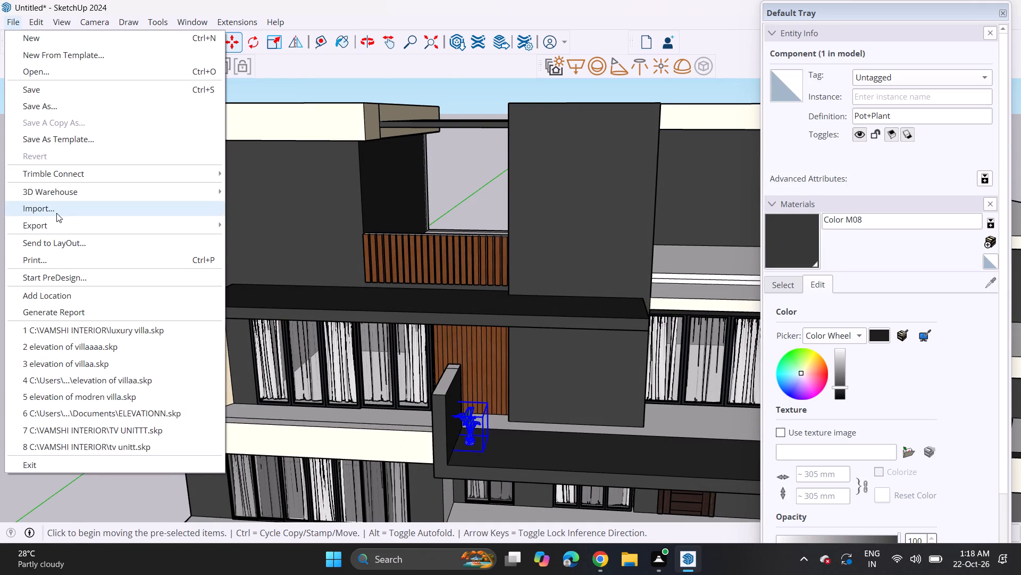
pyautogui.scroll(-1, 390, 227)
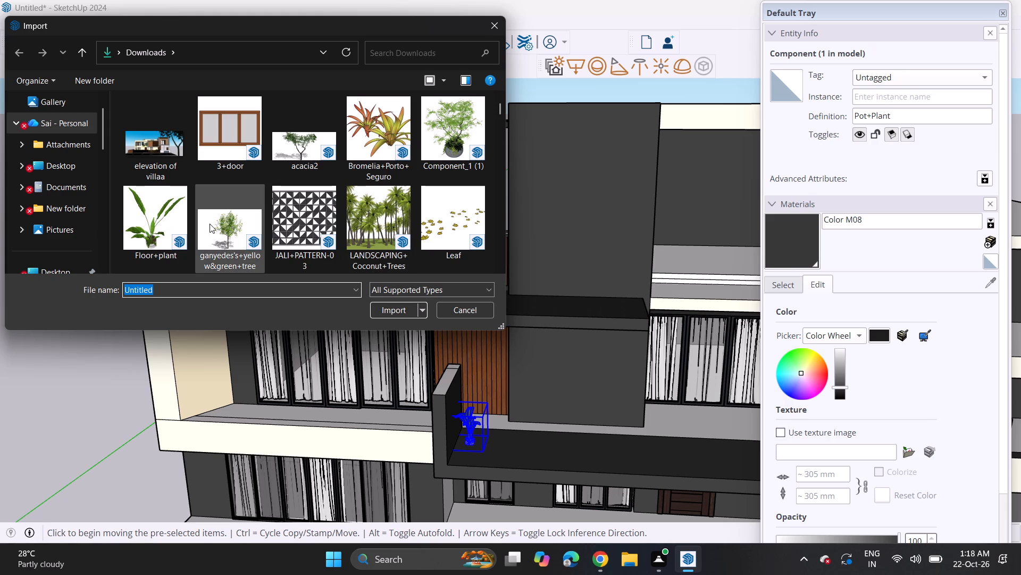
pyautogui.scroll(-1, 342, 191)
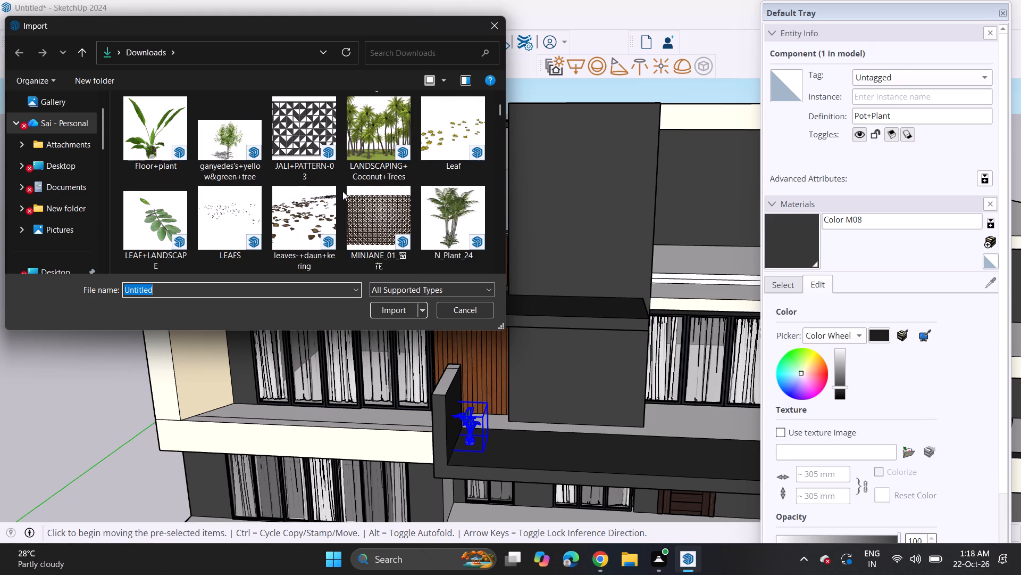
pyautogui.scroll(-2, 312, 207)
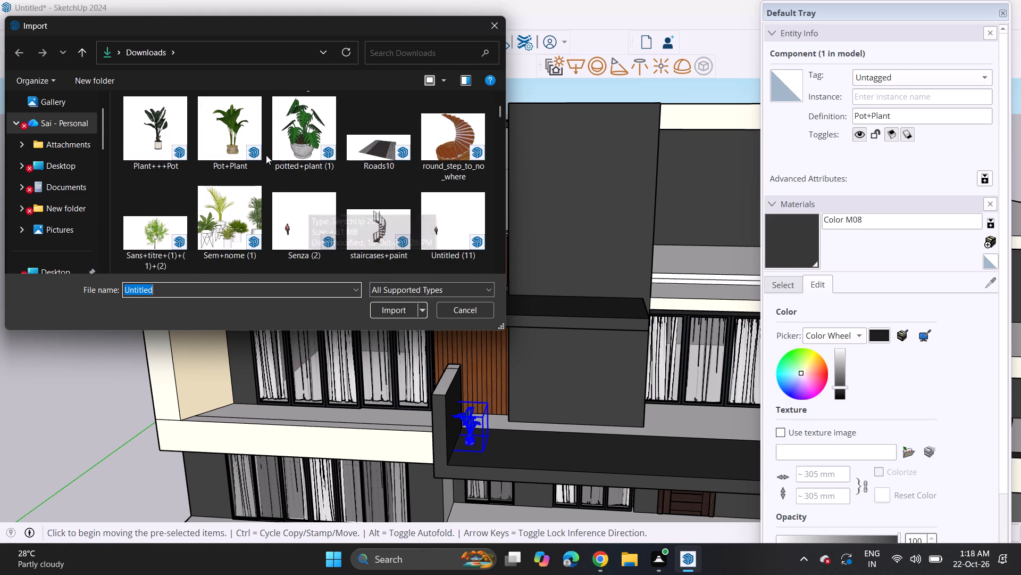
pyautogui.click(169, 134)
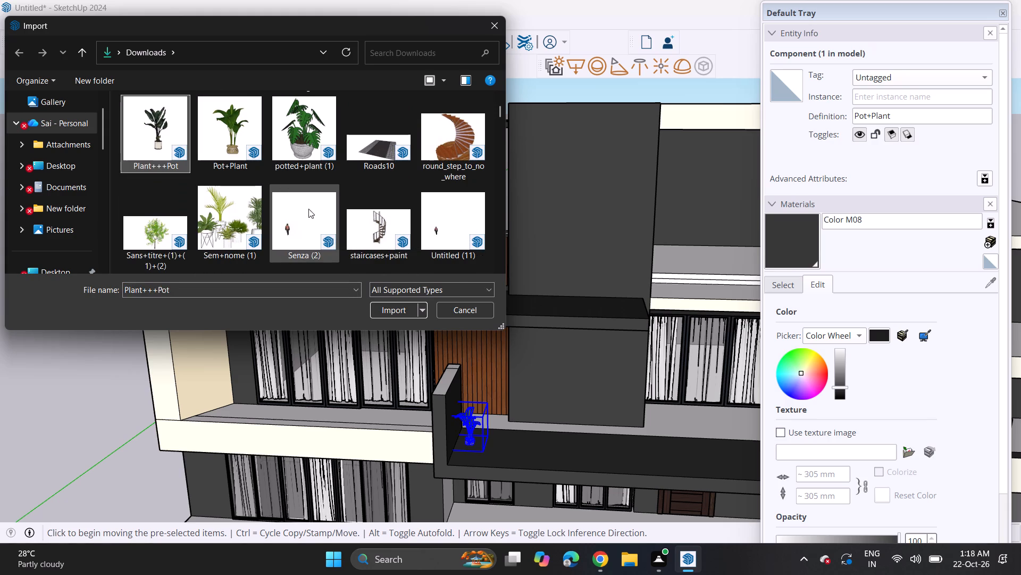
pyautogui.click(380, 310)
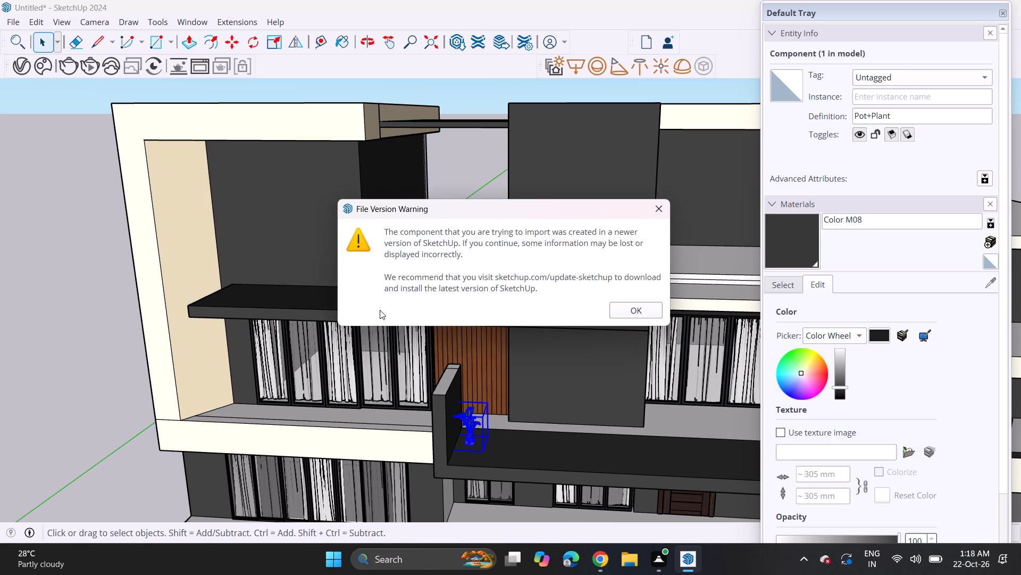
pyautogui.click(650, 308)
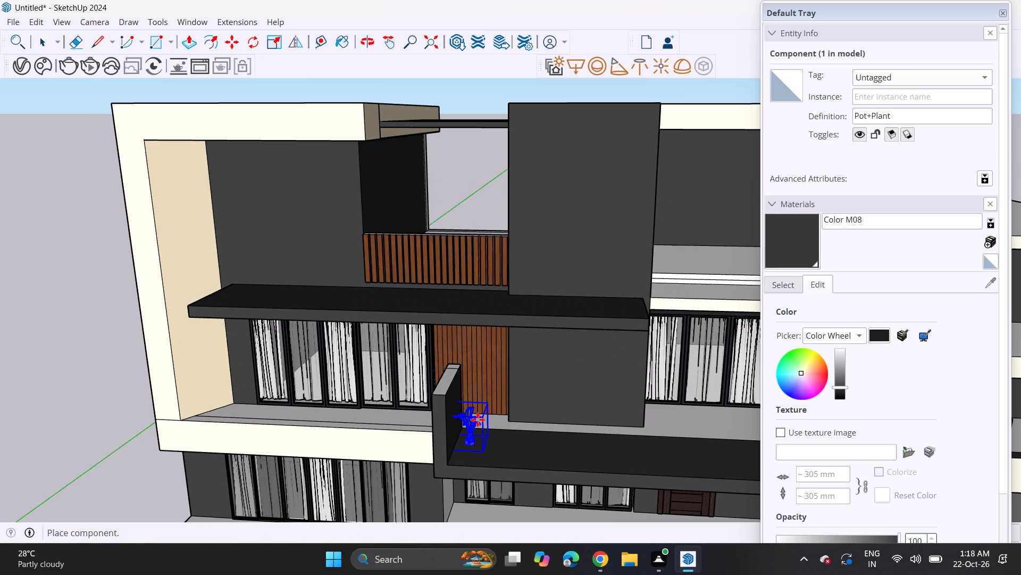
pyautogui.click(507, 275)
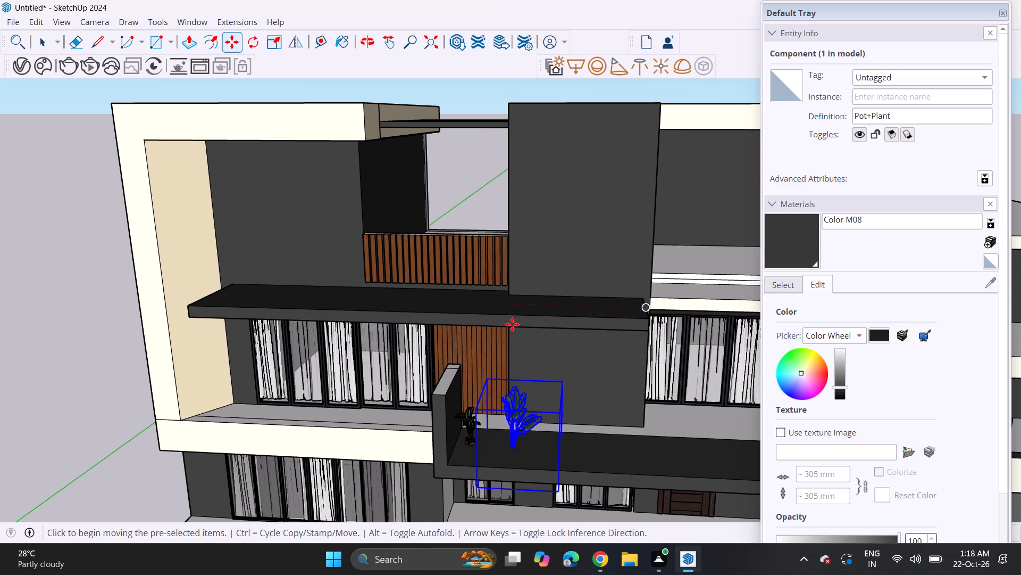
pyautogui.click(510, 441)
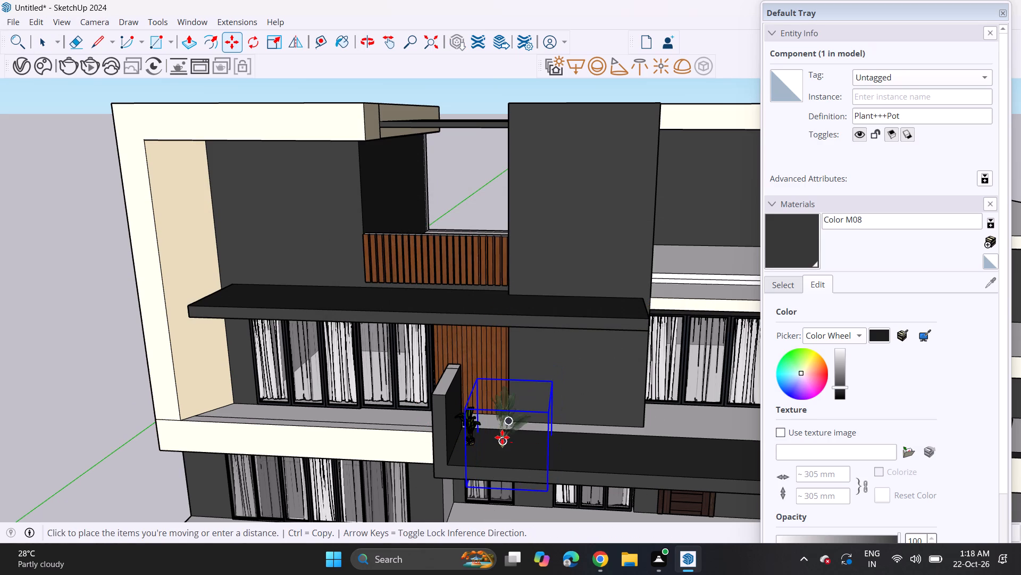
pyautogui.click(502, 437)
pyautogui.click(549, 499)
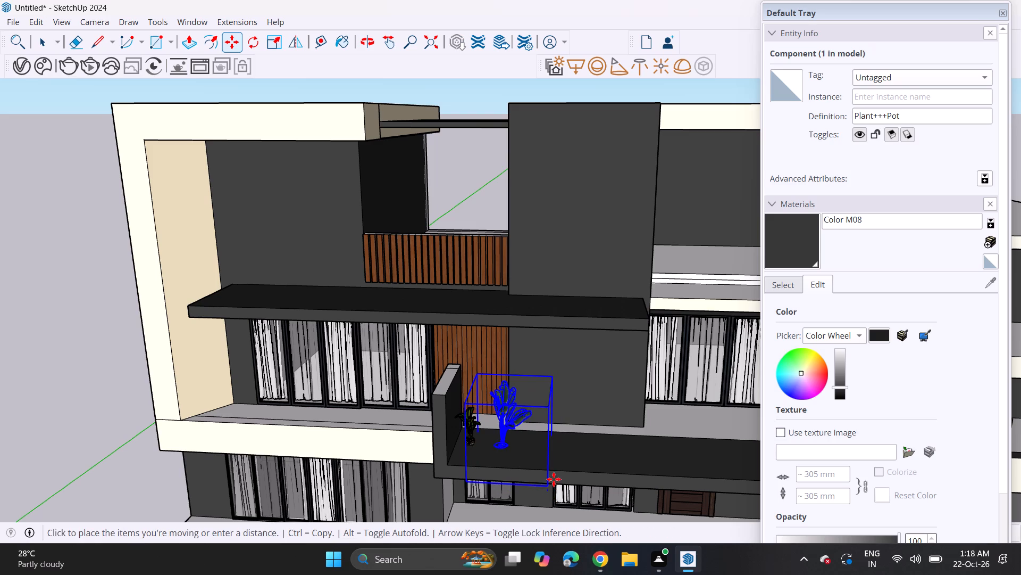
pyautogui.click(554, 472)
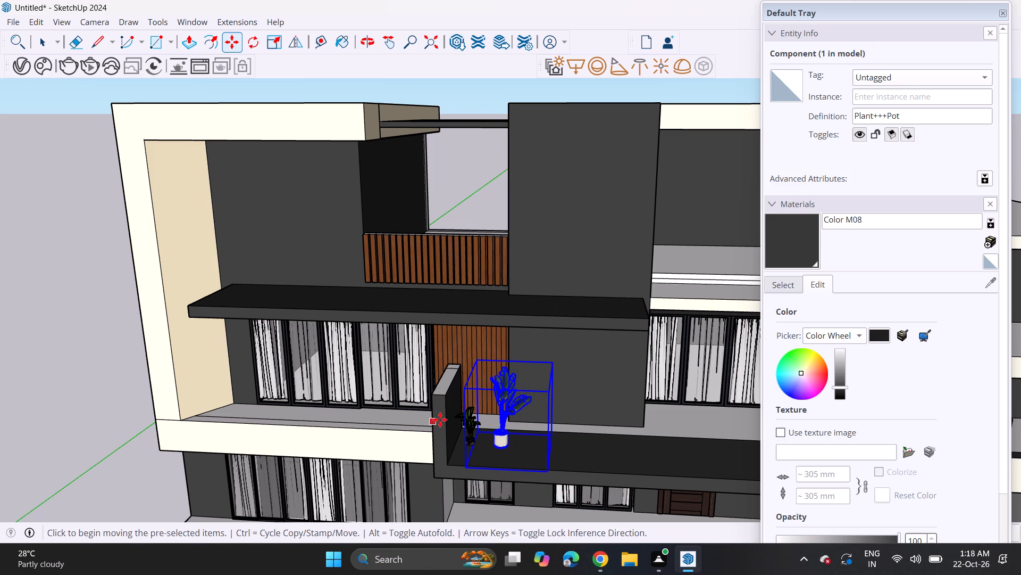
# Scale up the Pot+Plant component uniformly until it is nearly as tall as the neighbouring potted plant.
pyautogui.press('space')
pyautogui.click(467, 427)
pyautogui.scroll(7, 467, 427)
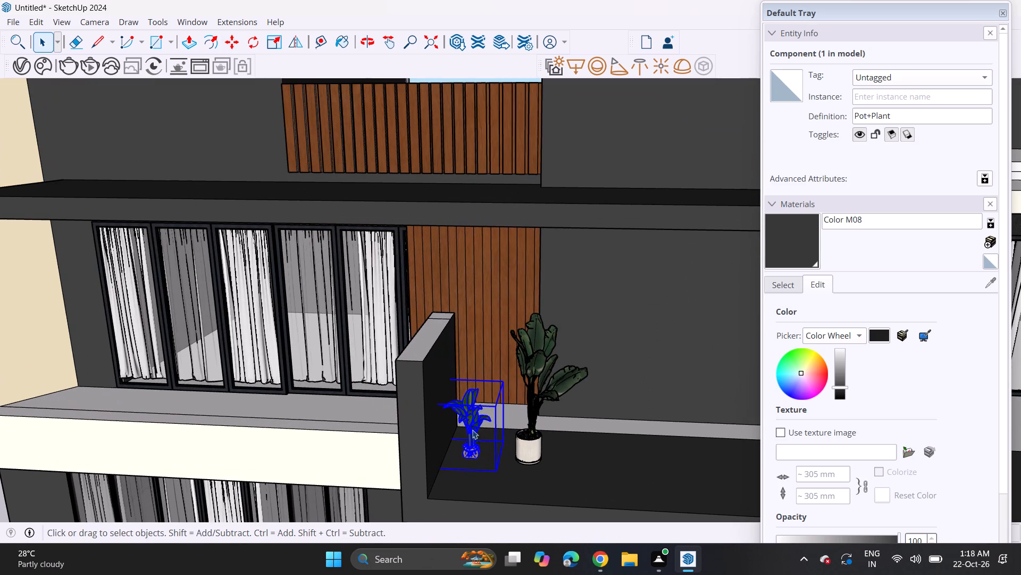
pyautogui.click(272, 39)
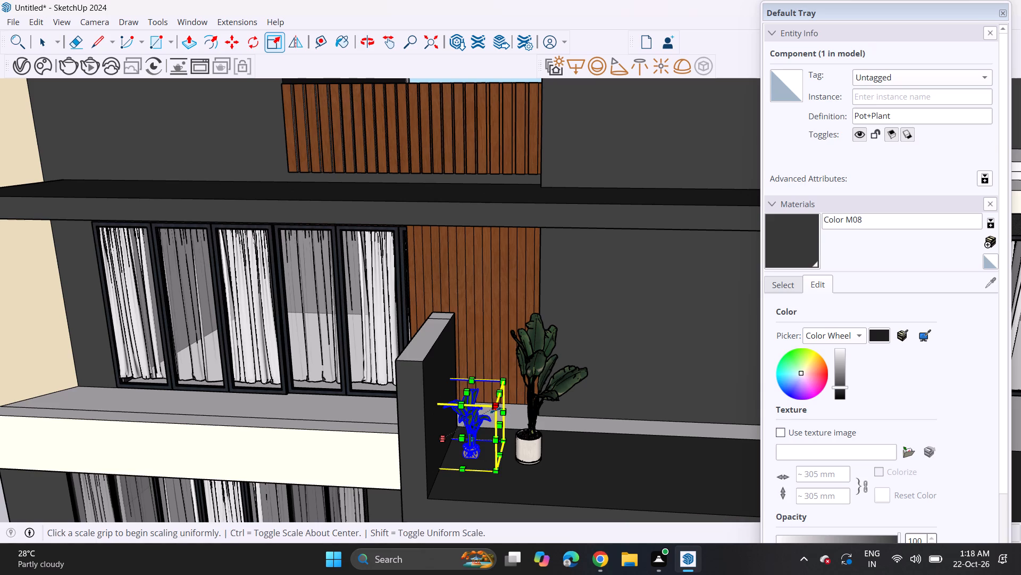
pyautogui.click(496, 410)
pyautogui.click(556, 361)
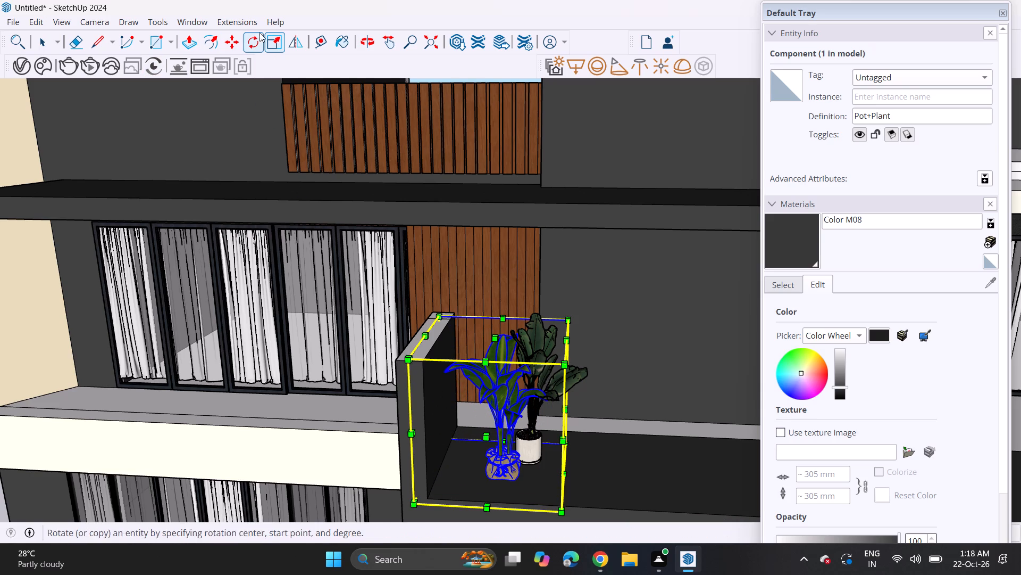
# Move the enlarged Pot+Plant back on the terrace floor, between the end parapet and the white-potted plant.
pyautogui.click(224, 34)
pyautogui.click(514, 488)
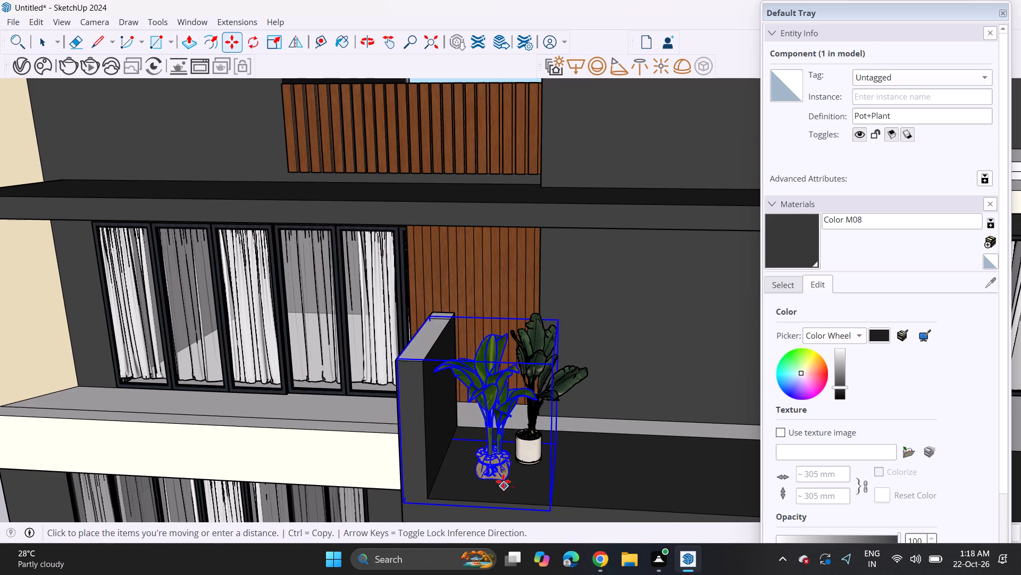
pyautogui.click(504, 465)
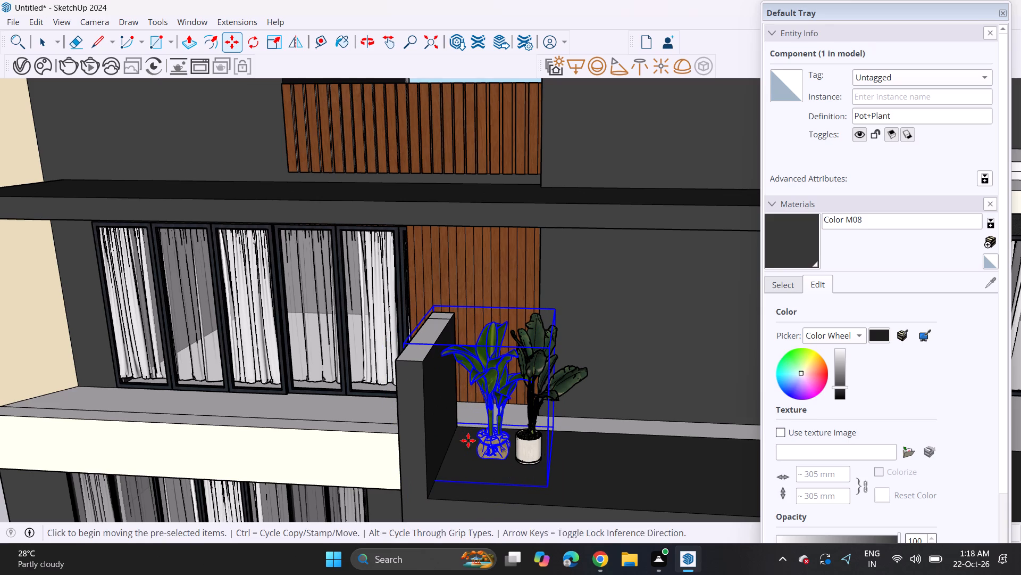
# Import the potted+plant (1) component and place it on the terrace floor beside the white-potted plant.
pyautogui.click(9, 21)
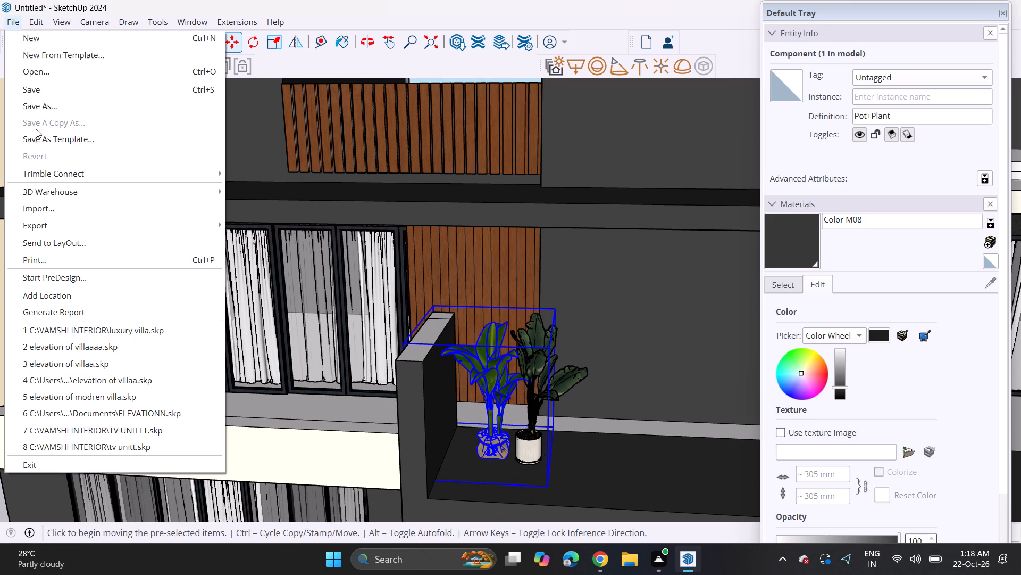
pyautogui.click(62, 203)
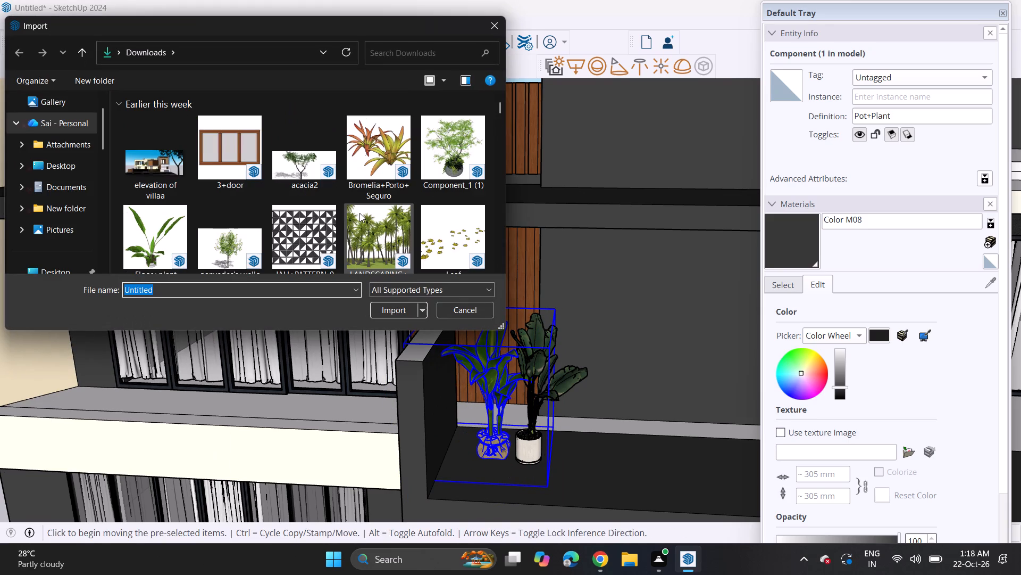
pyautogui.scroll(-2, 359, 213)
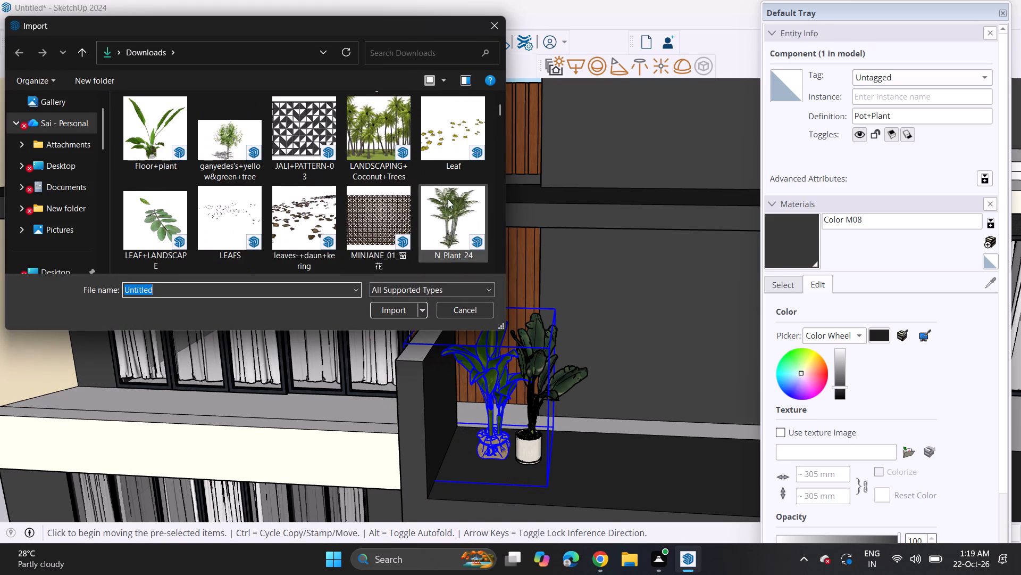
pyautogui.scroll(-1, 442, 202)
pyautogui.click(319, 215)
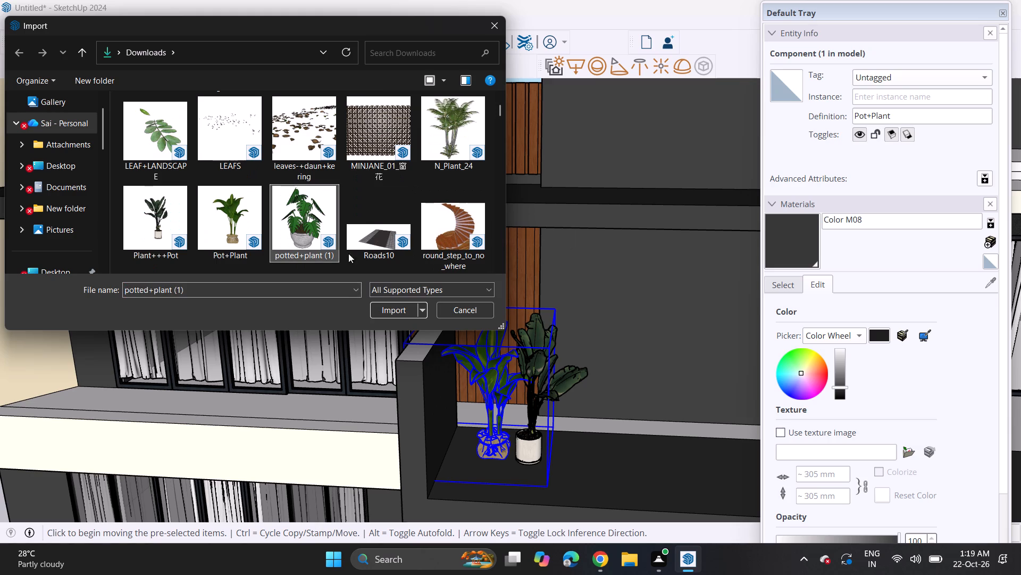
pyautogui.click(388, 314)
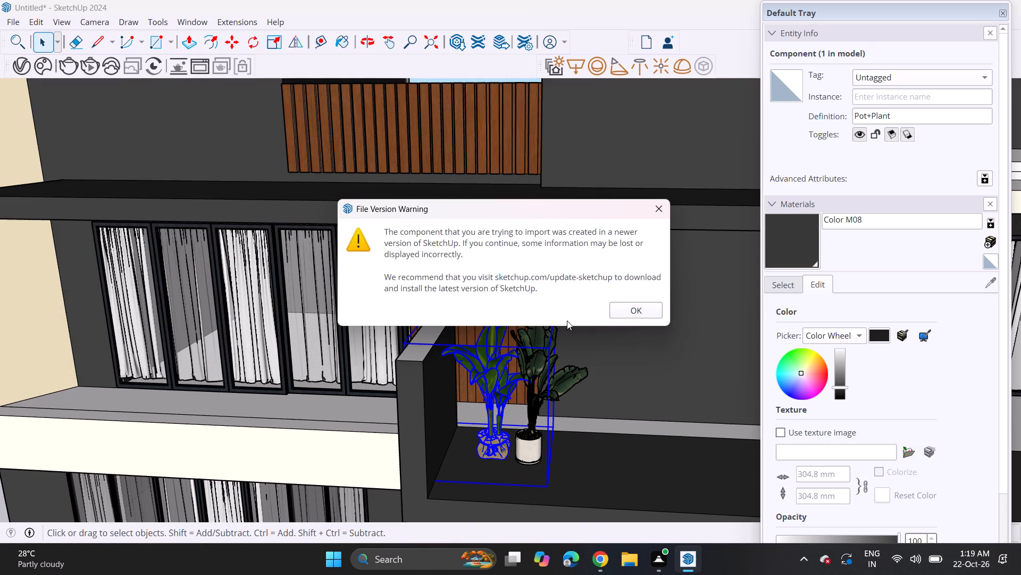
pyautogui.click(641, 309)
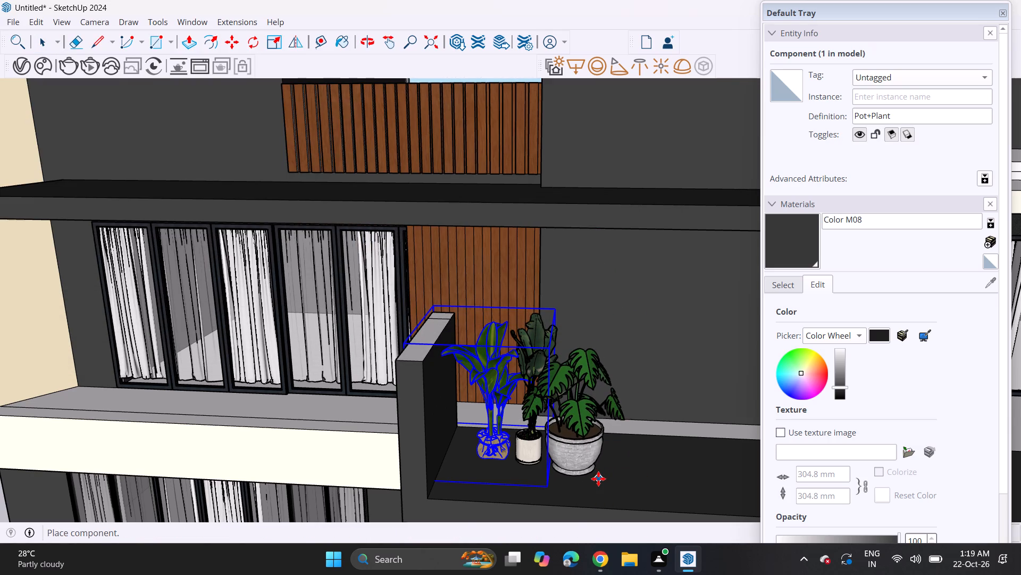
pyautogui.click(598, 479)
pyautogui.press('space')
pyautogui.click(635, 464)
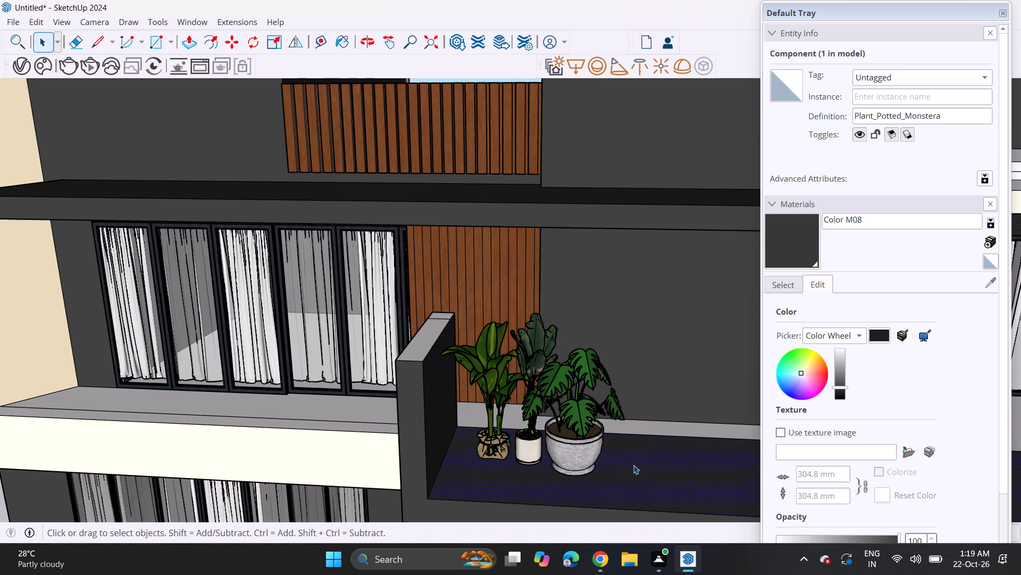
# Import the Component_8 potted plant and position it on the terrace floor beside the monstera in the large grey pot.
pyautogui.click(9, 26)
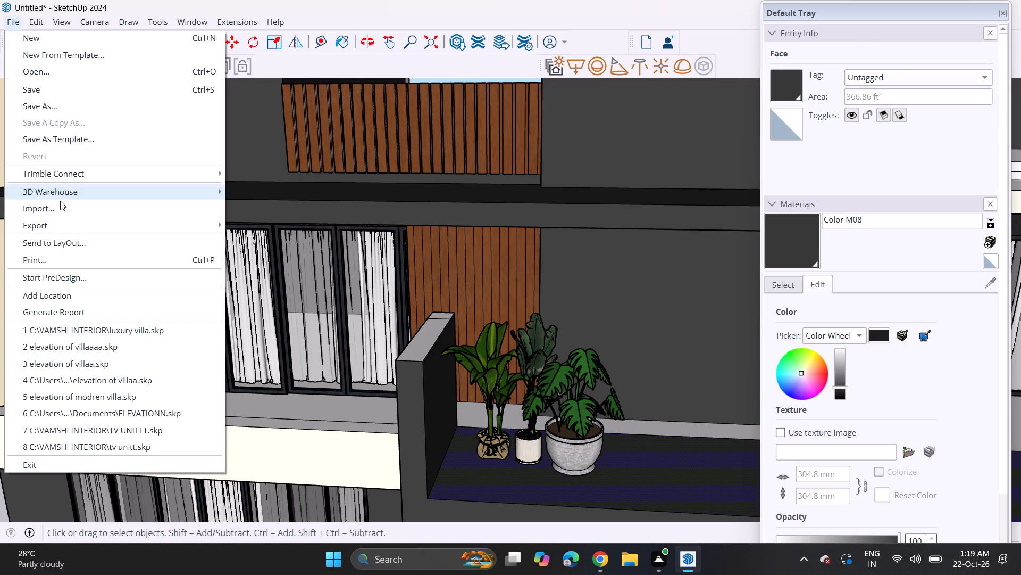
pyautogui.click(71, 212)
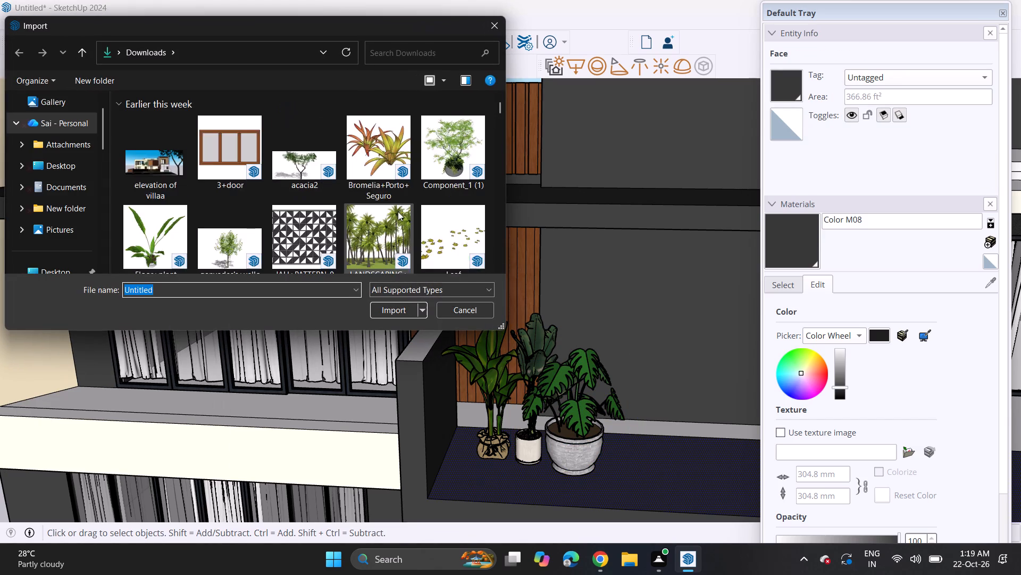
pyautogui.scroll(-7, 398, 211)
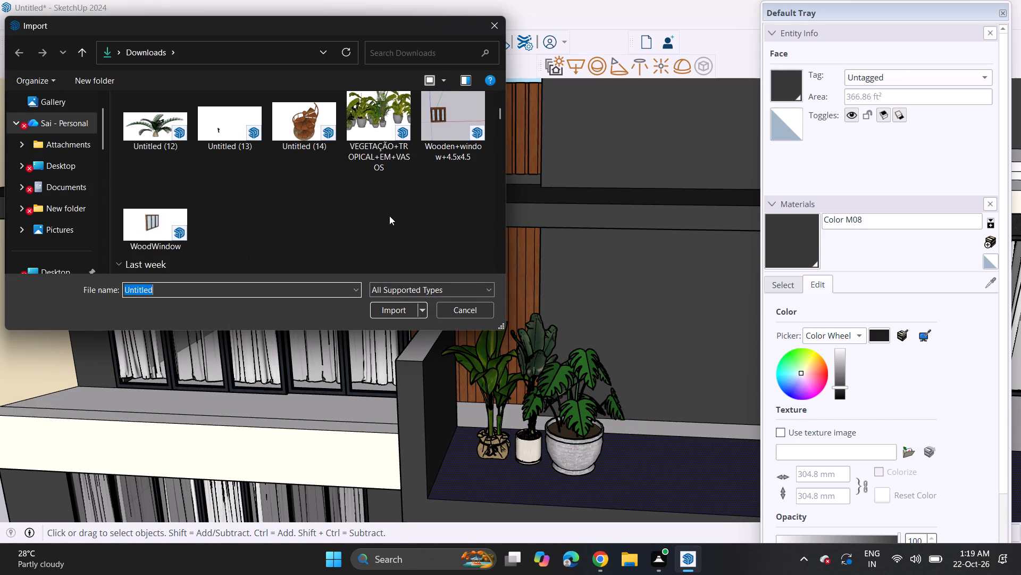
pyautogui.scroll(-5, 389, 216)
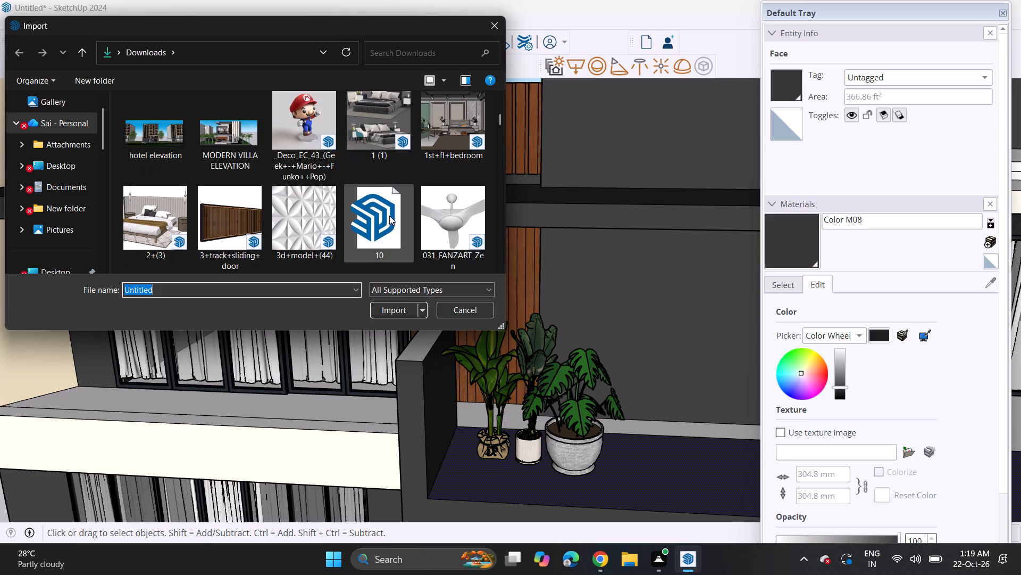
pyautogui.scroll(-6, 389, 216)
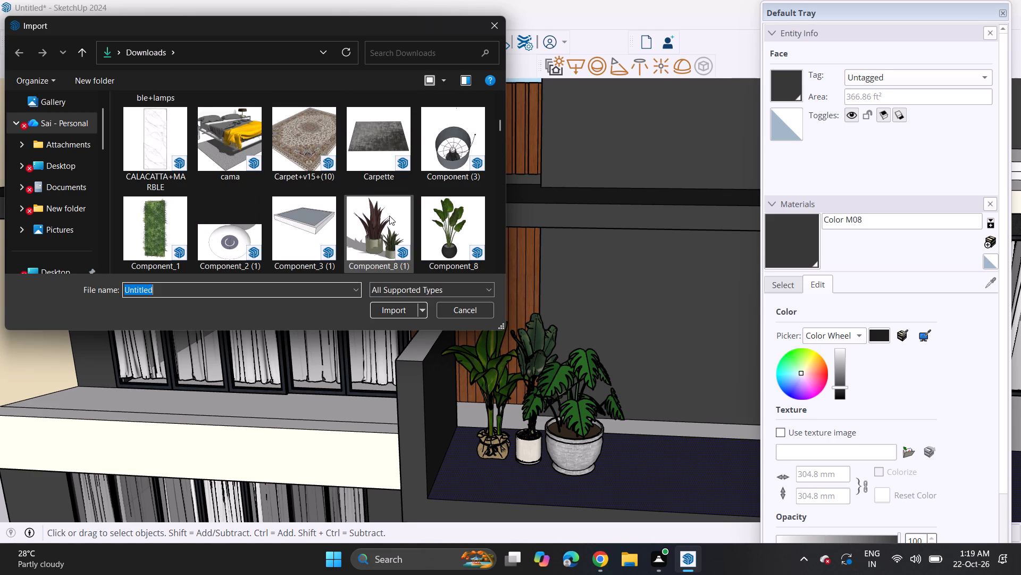
pyautogui.click(436, 219)
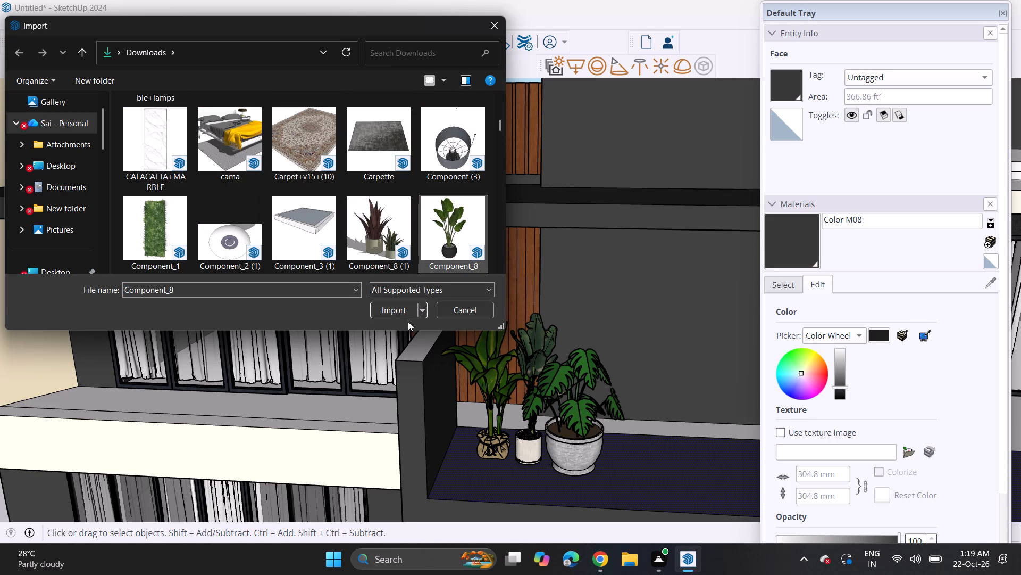
pyautogui.click(408, 311)
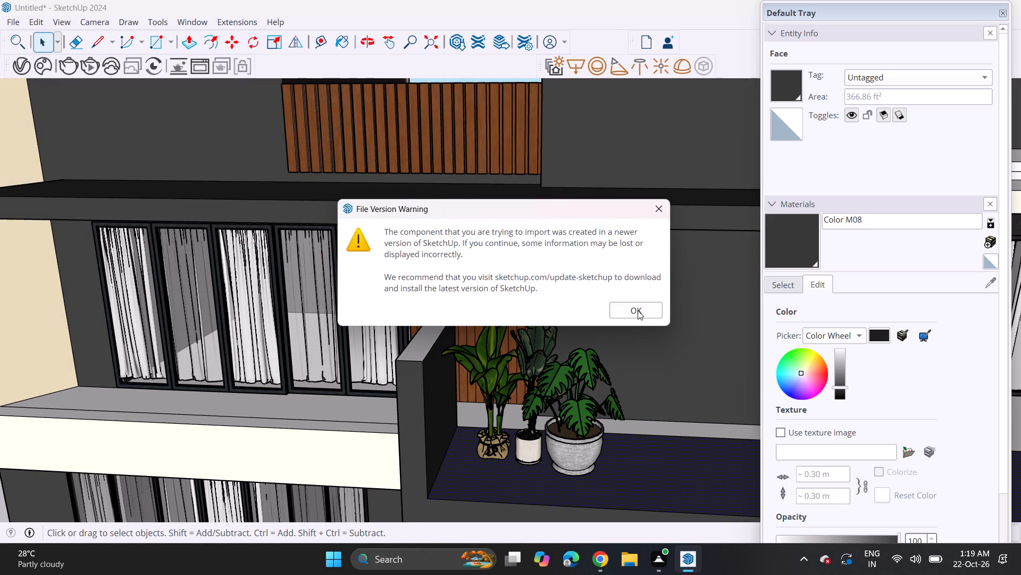
pyautogui.click(638, 310)
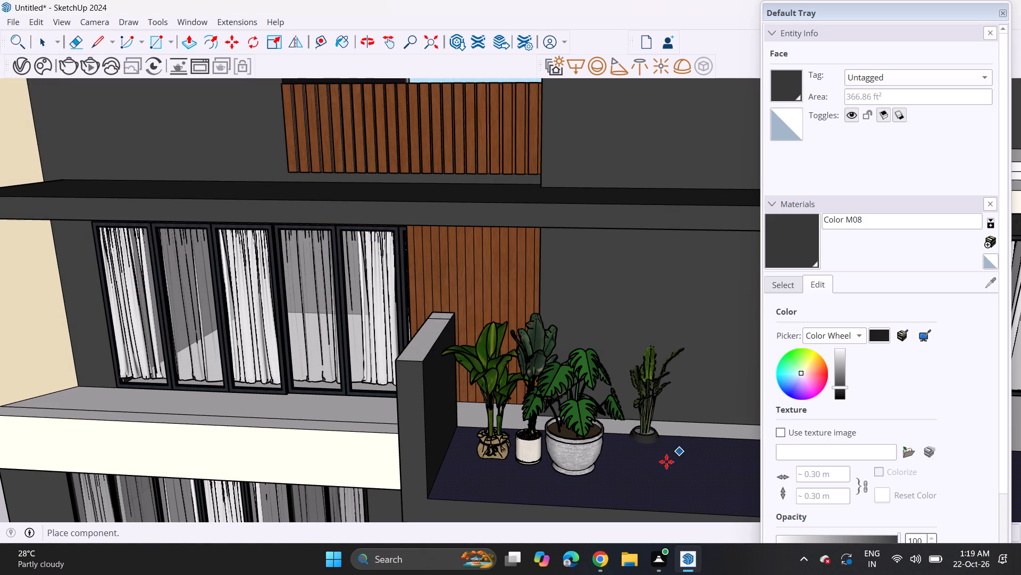
pyautogui.click(669, 475)
pyautogui.click(615, 488)
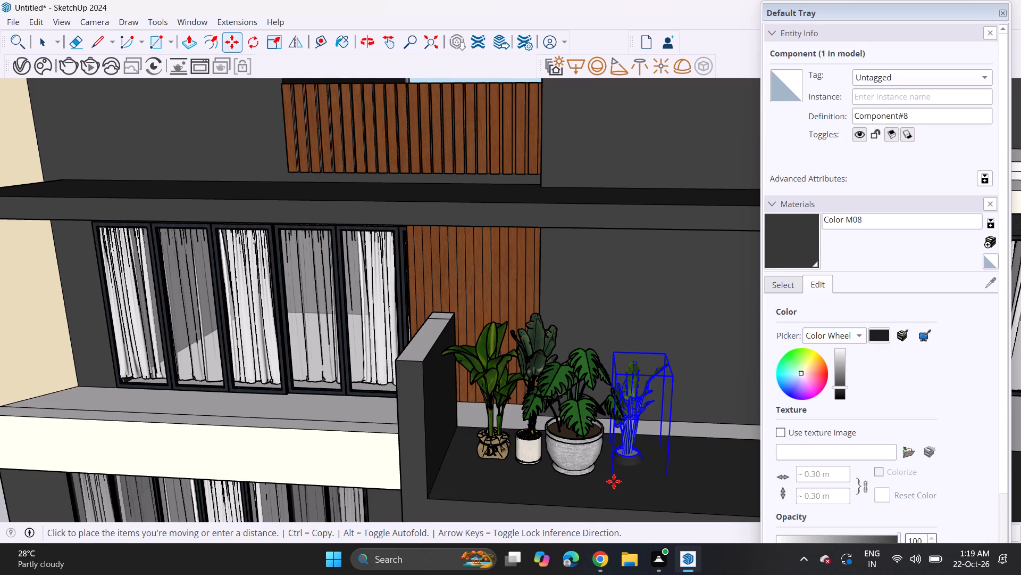
pyautogui.click(616, 475)
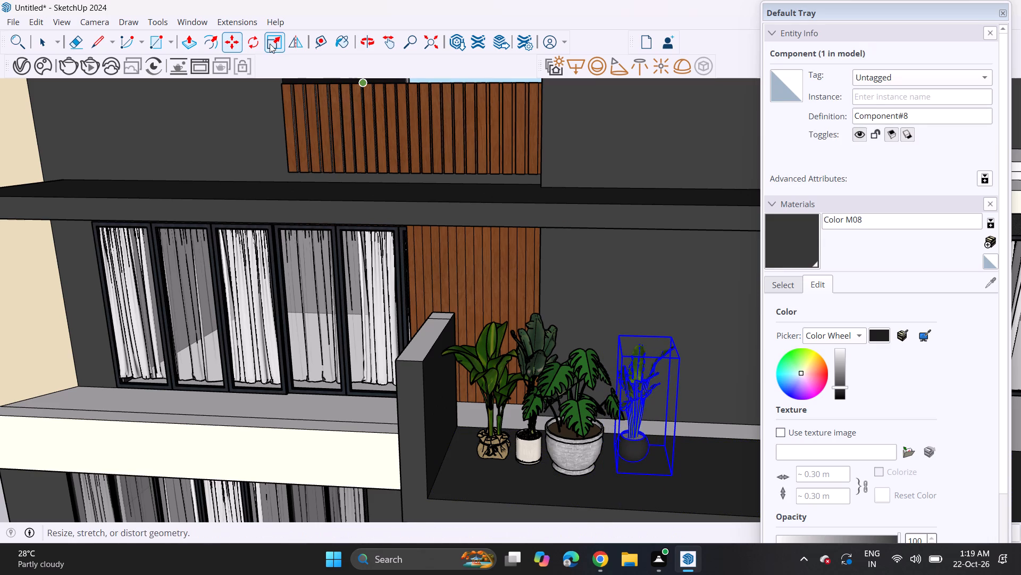
# Scale up the dark-potted Component_8 plant uniformly until it is slightly taller than the neighbouring plants.
pyautogui.click(270, 44)
pyautogui.click(682, 356)
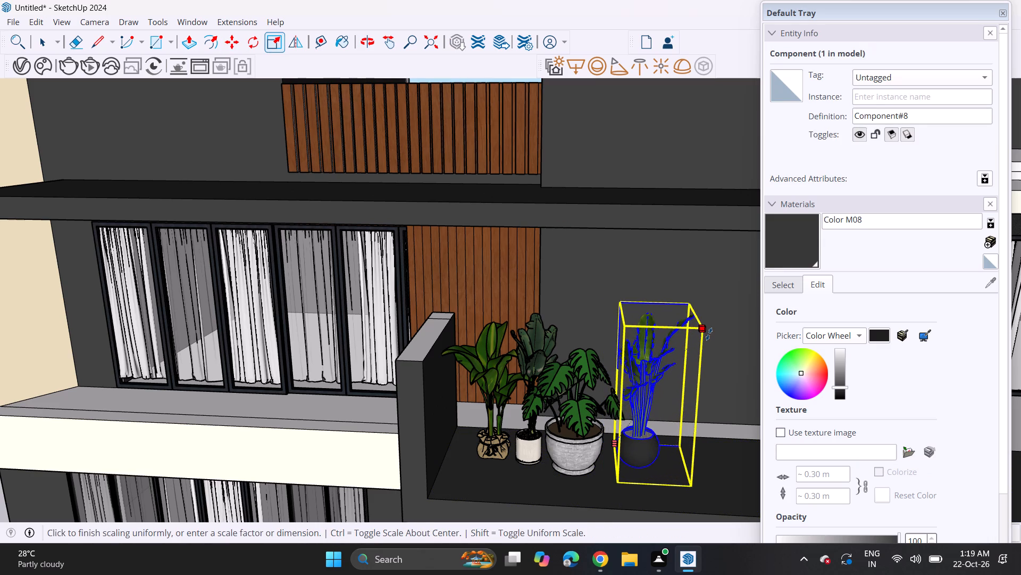
pyautogui.click(713, 328)
# Move the enlarged dark-potted plant closer to the monstera pot on the terrace floor.
pyautogui.click(224, 50)
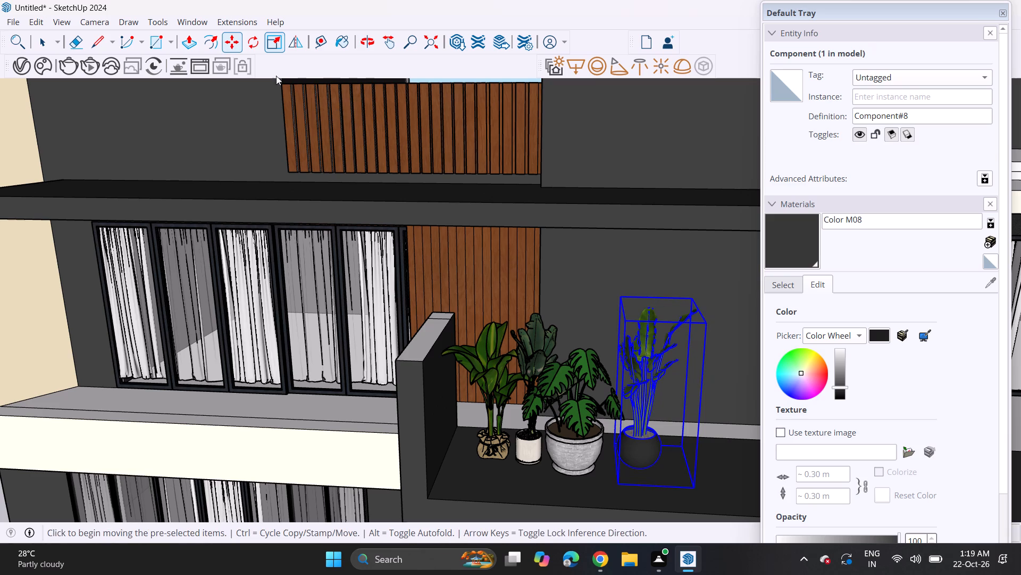
pyautogui.click(650, 469)
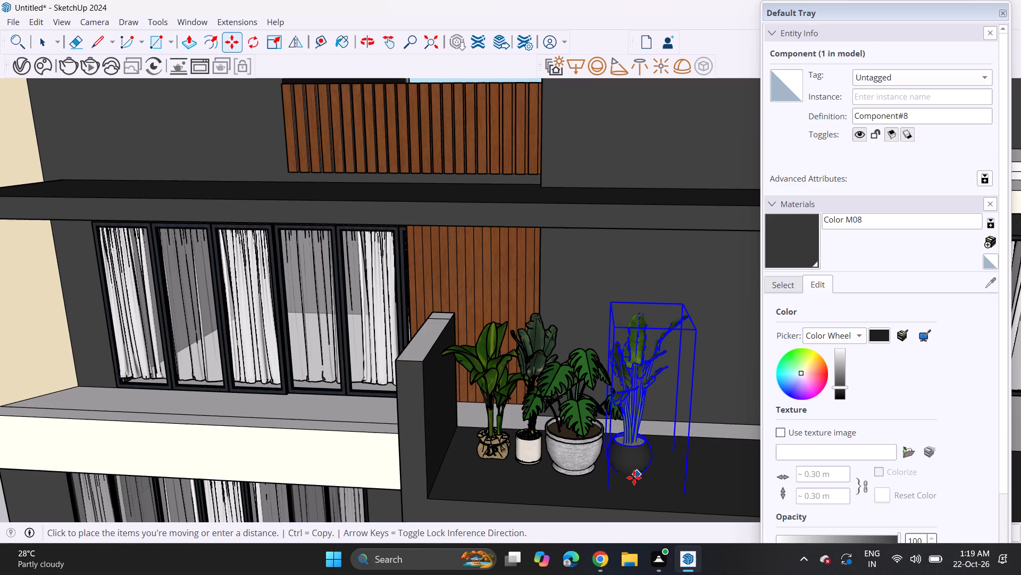
pyautogui.click(637, 473)
pyautogui.press('space')
pyautogui.click(625, 282)
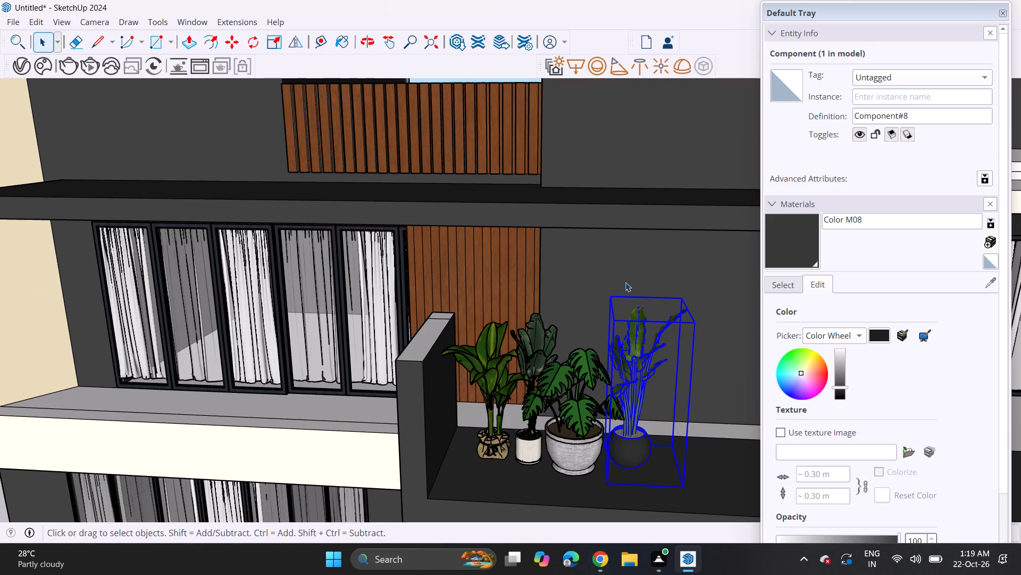
# Import the Glass+Railing (1) component from Downloads and place it on the dark terrace floor near the front edge.
pyautogui.scroll(-6, 619, 285)
pyautogui.moveTo(595, 313); pyautogui.dragTo(585, 237, button='middle')
pyautogui.keyDown('shift'); pyautogui.moveTo(581, 235); pyautogui.dragTo(441, 220, button='middle'); pyautogui.keyUp('shift')
pyautogui.scroll(-5, 429, 227)
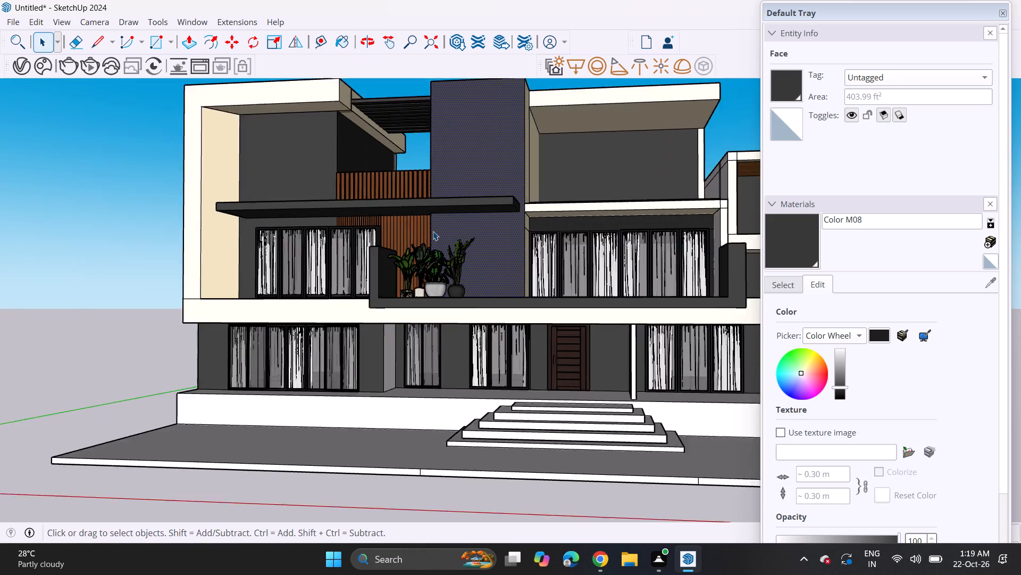
pyautogui.moveTo(443, 244); pyautogui.dragTo(508, 260, button='middle')
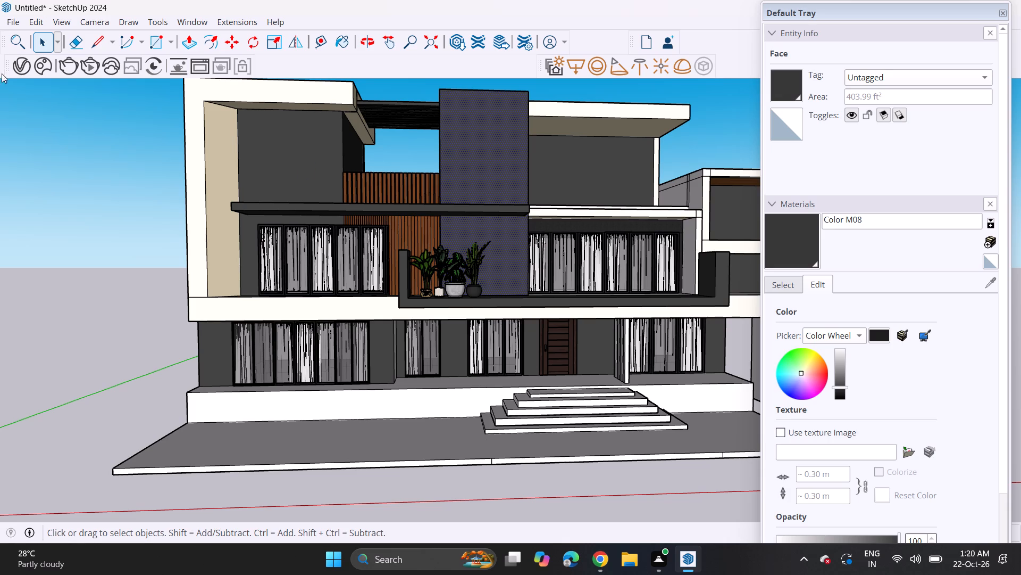
pyautogui.click(20, 24)
pyautogui.click(22, 215)
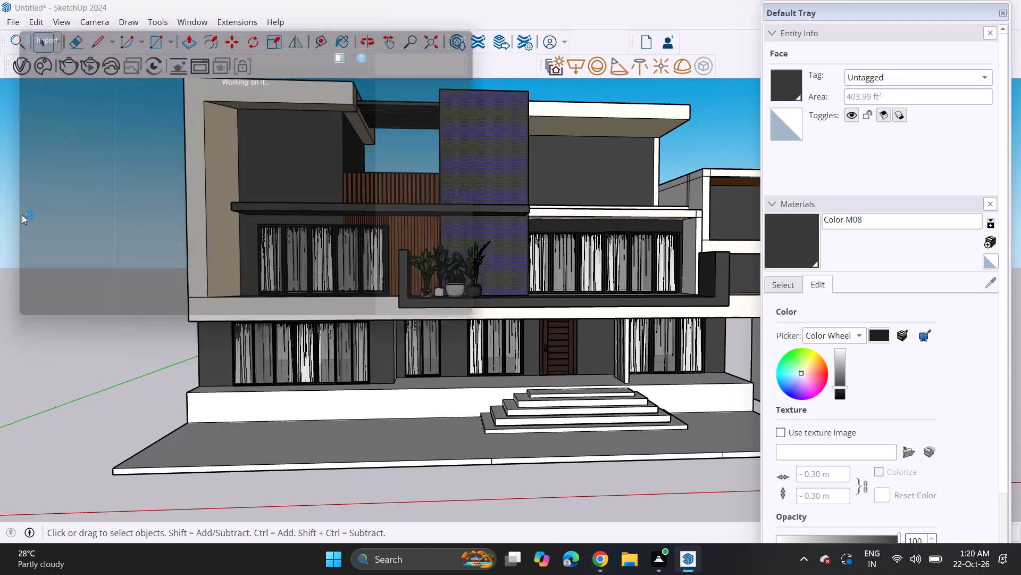
pyautogui.scroll(-4, 321, 162)
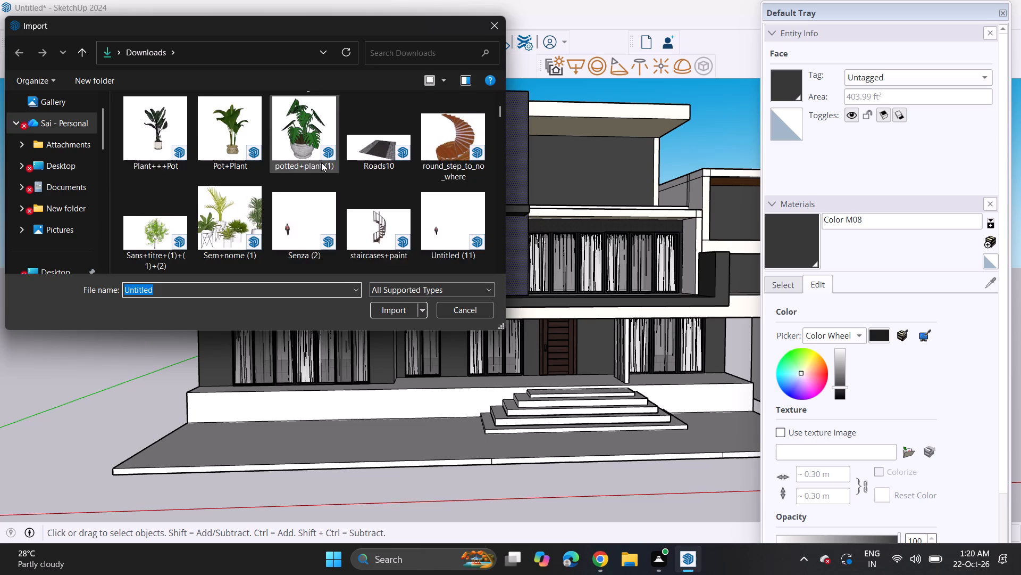
pyautogui.scroll(-9, 321, 162)
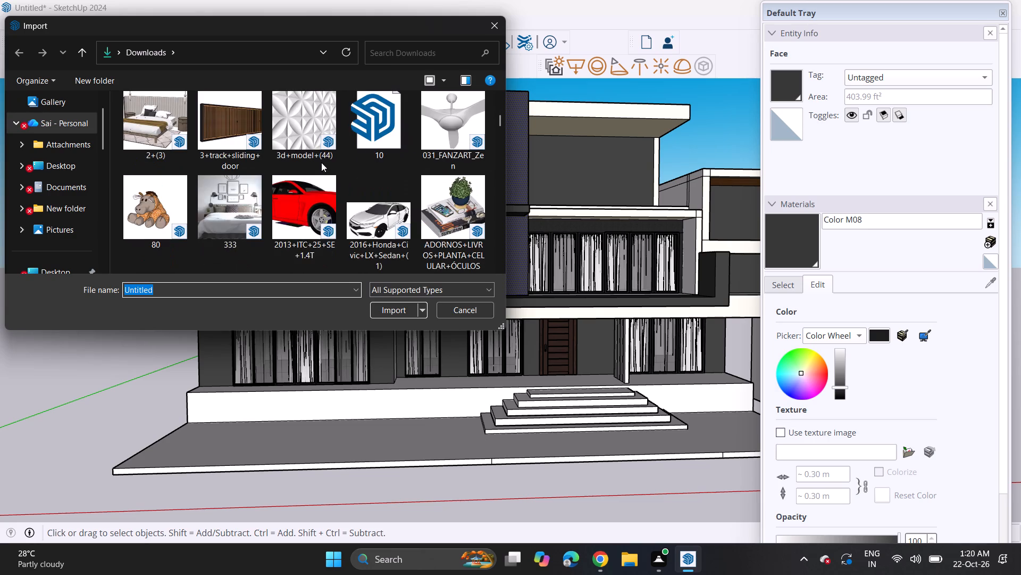
pyautogui.scroll(-6, 321, 162)
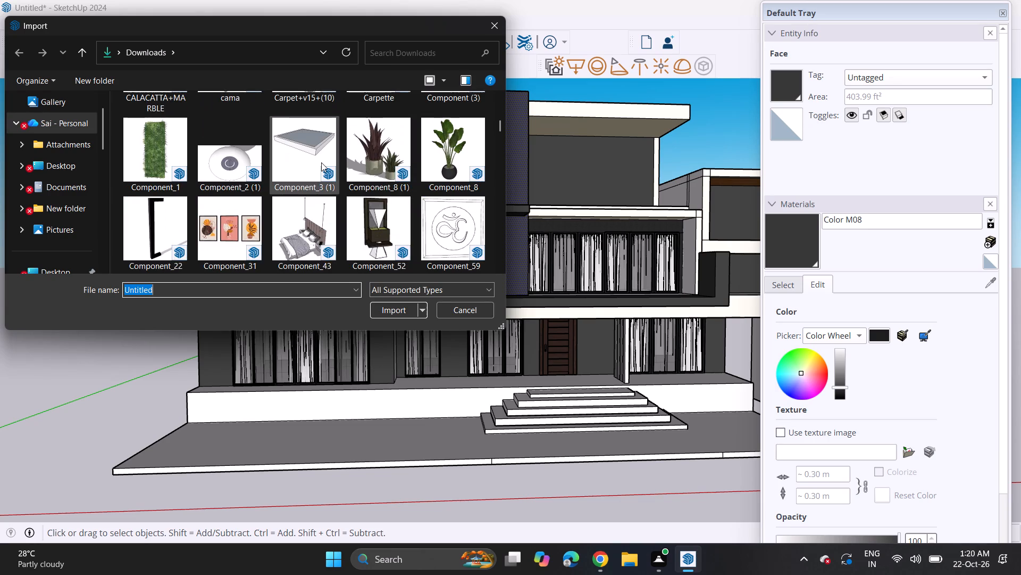
pyautogui.scroll(-6, 321, 162)
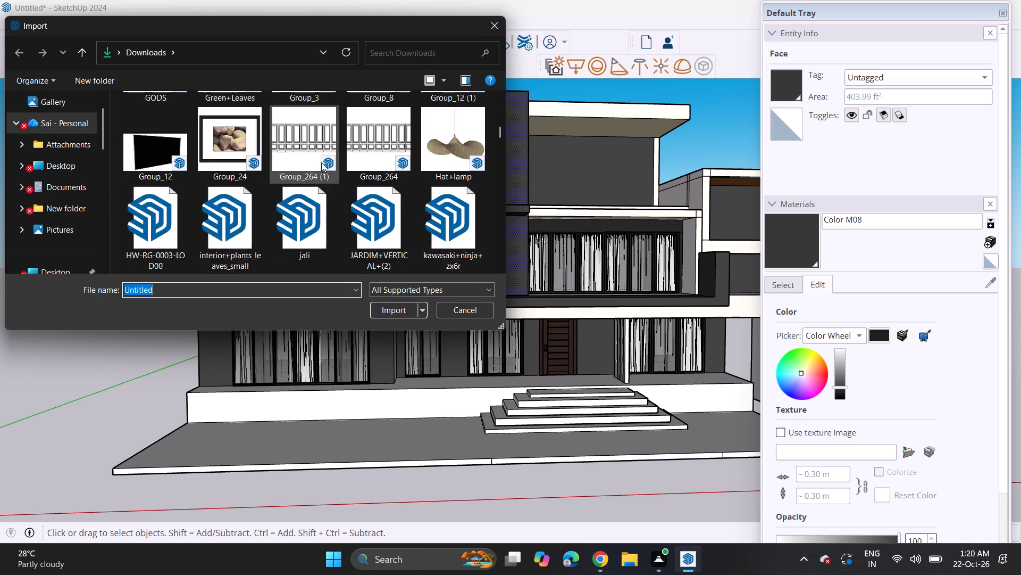
pyautogui.scroll(-6, 321, 162)
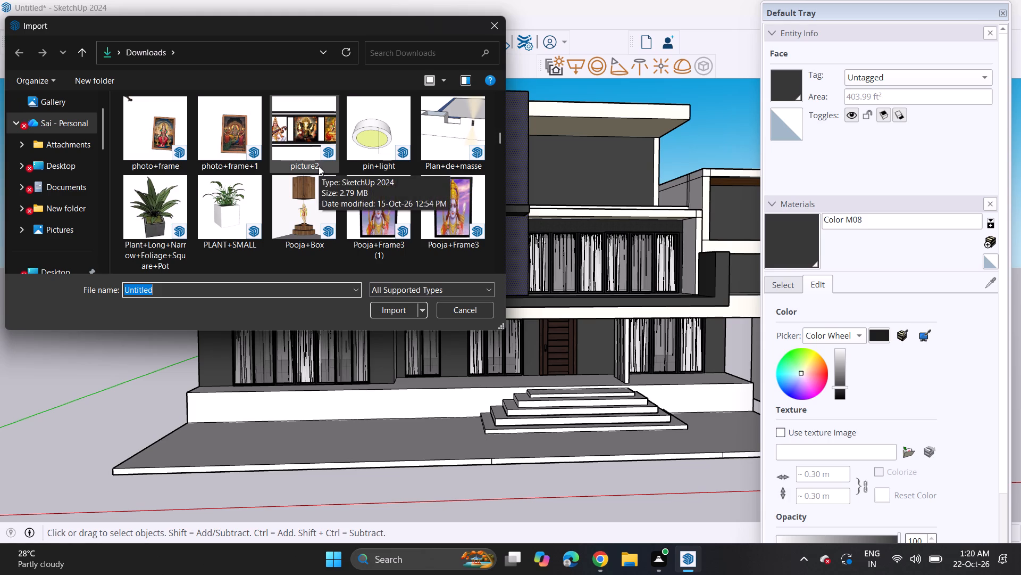
pyautogui.scroll(-7, 319, 167)
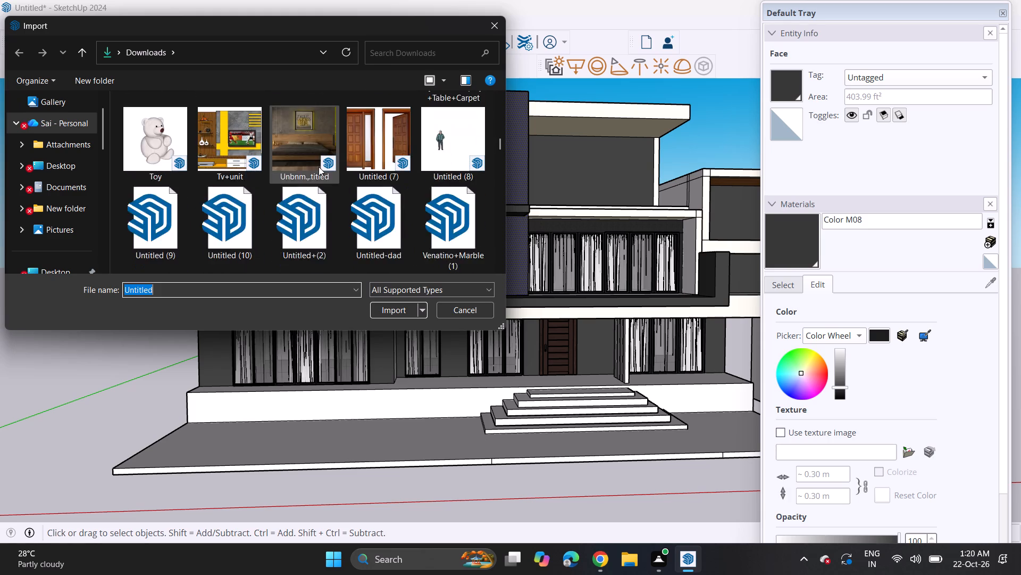
pyautogui.scroll(-8, 319, 167)
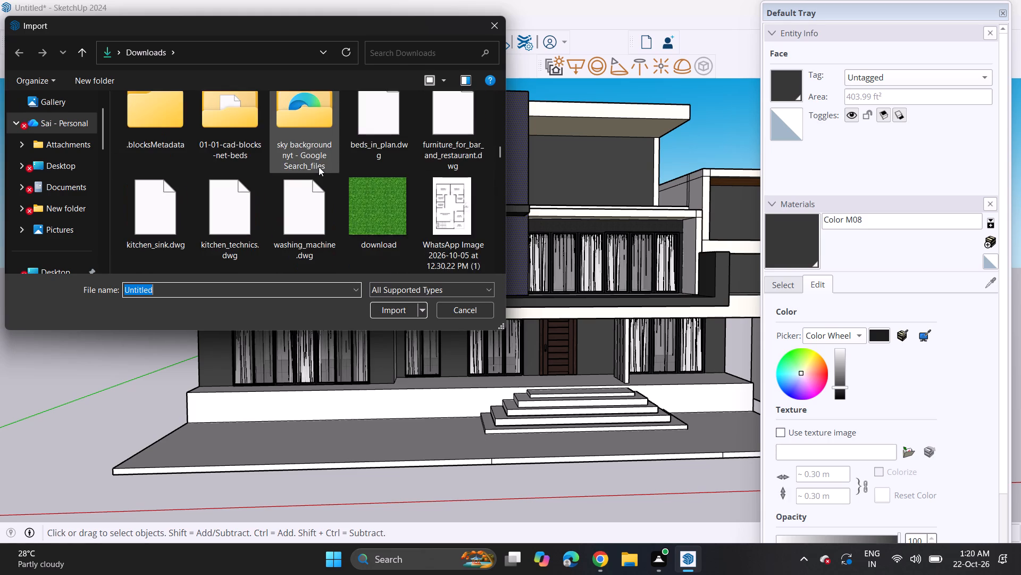
pyautogui.scroll(-4, 319, 167)
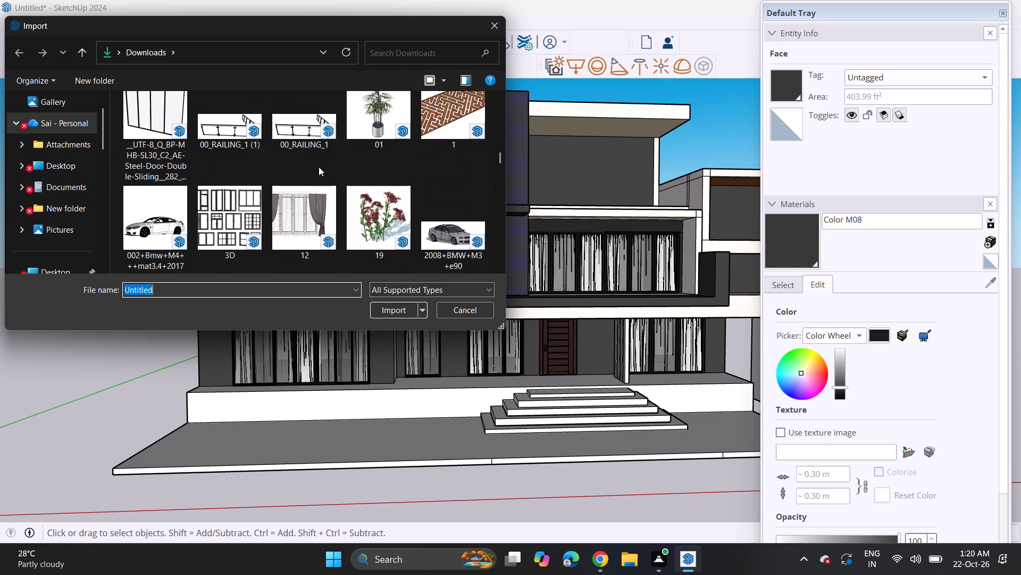
pyautogui.scroll(-5, 319, 167)
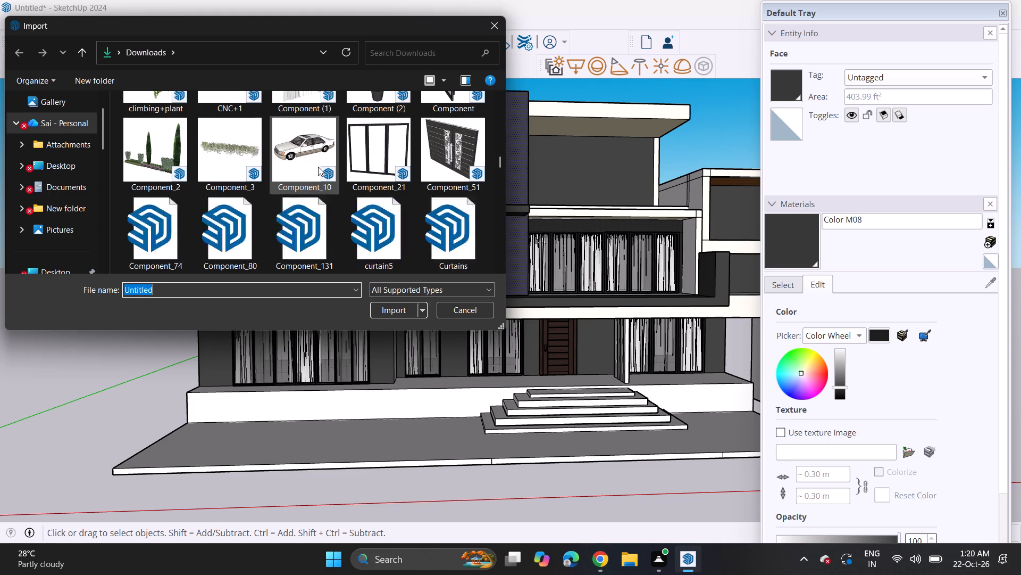
pyautogui.scroll(-3, 318, 167)
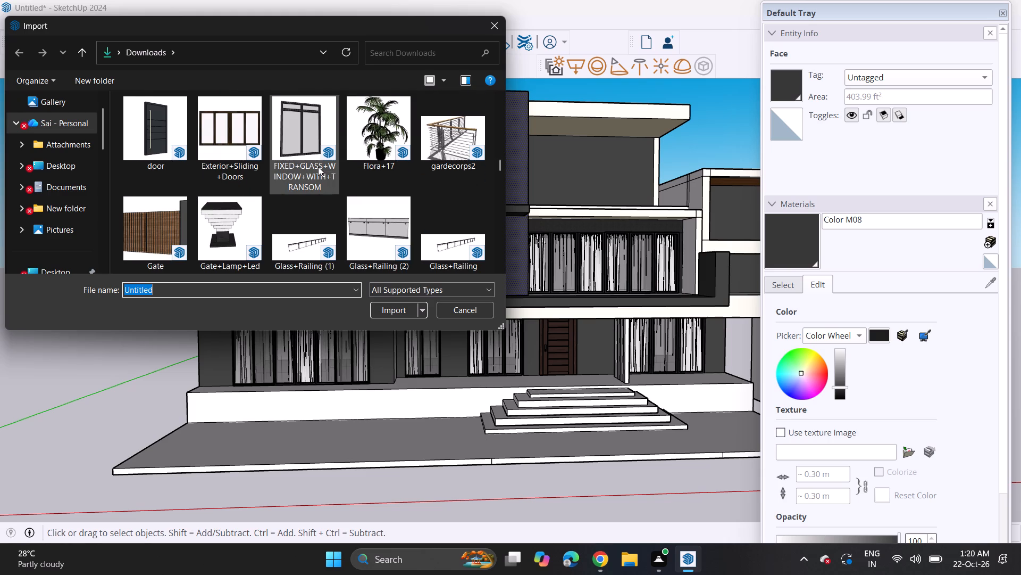
pyautogui.click(287, 249)
pyautogui.click(391, 314)
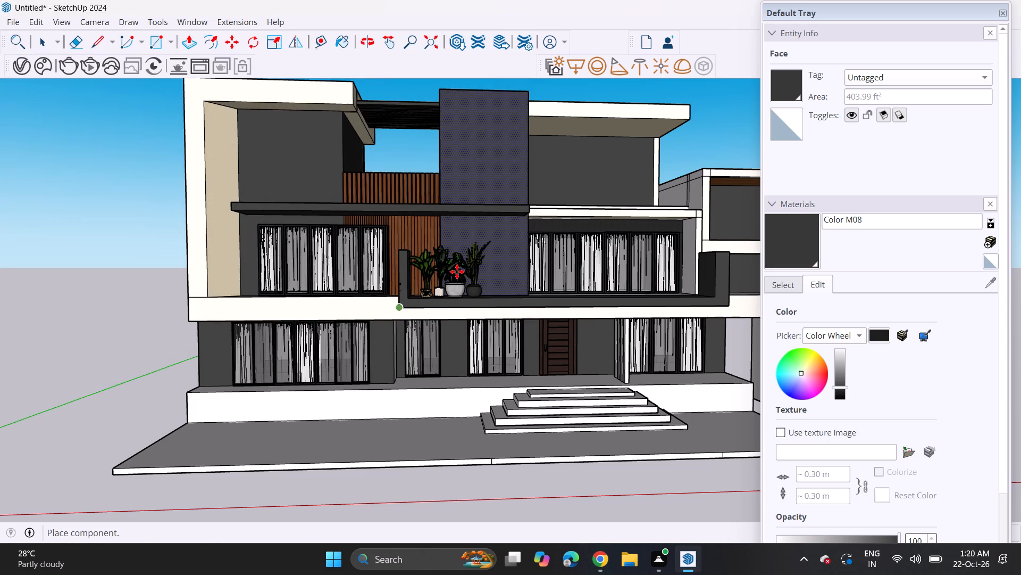
pyautogui.moveTo(485, 210); pyautogui.dragTo(483, 415, button='middle')
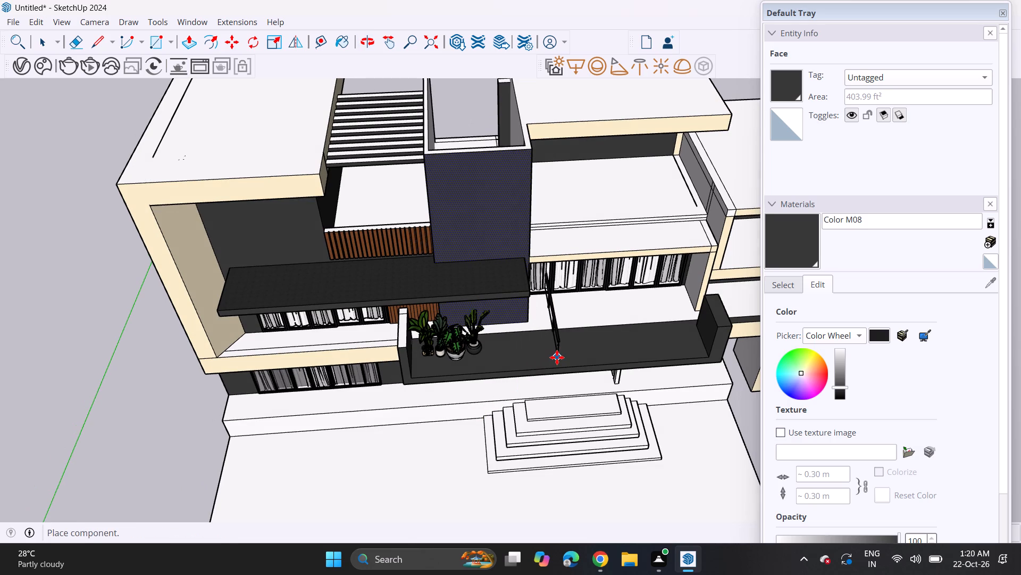
pyautogui.click(557, 357)
# Rotate the glass railing about a quarter turn horizontally so it runs parallel to the terrace's front edge.
pyautogui.click(241, 42)
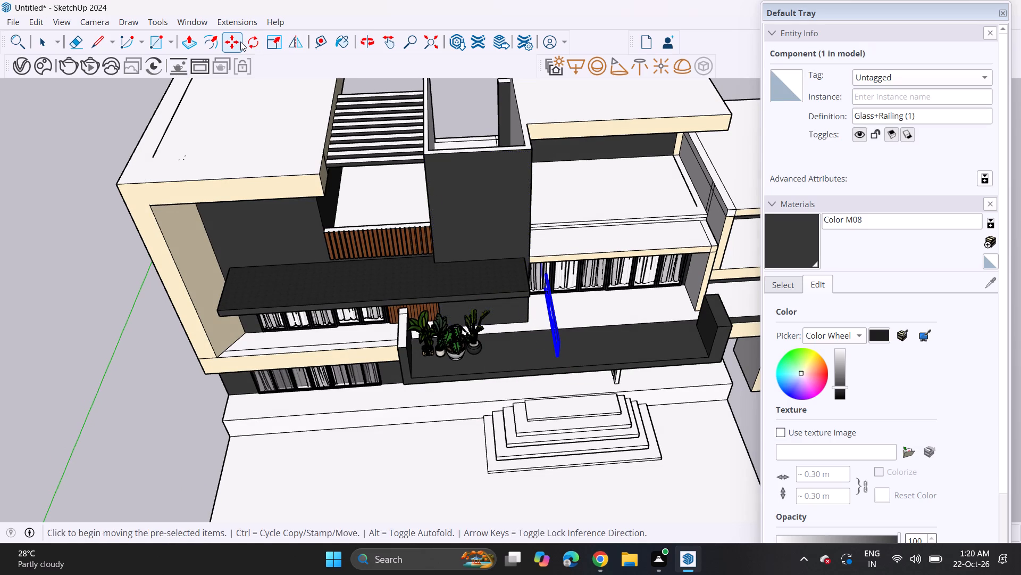
pyautogui.click(256, 43)
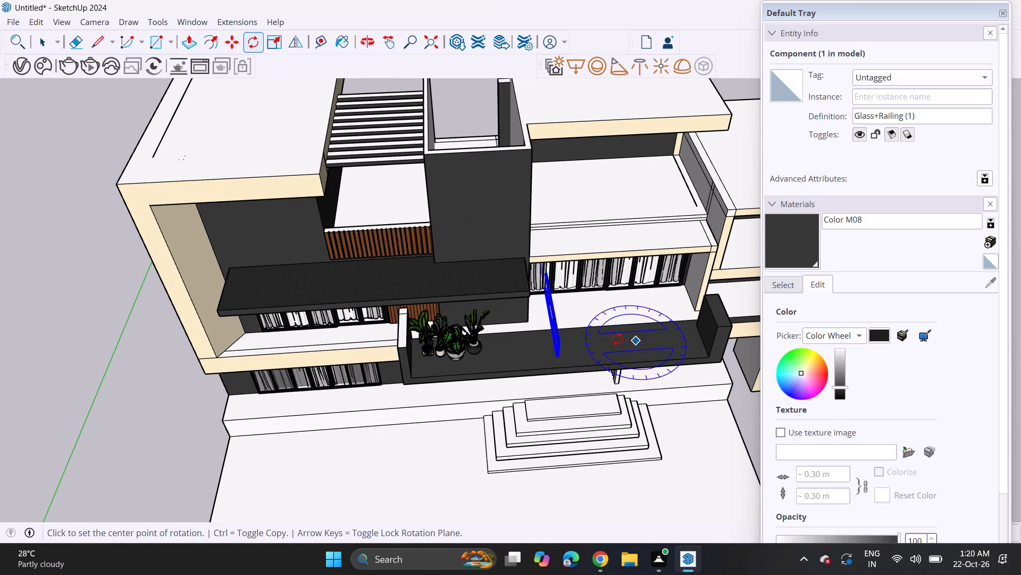
pyautogui.click(616, 340)
pyautogui.click(638, 339)
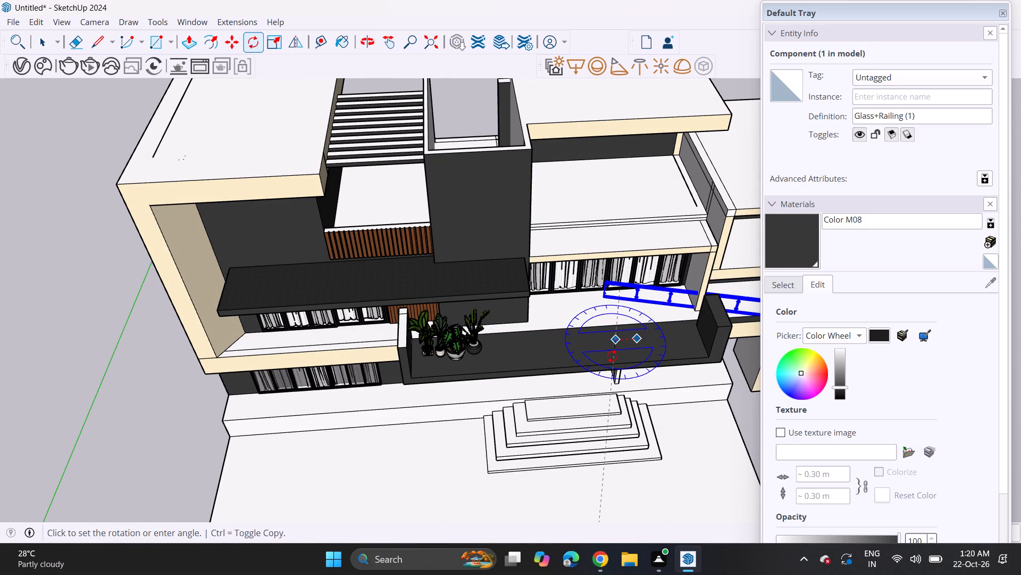
pyautogui.click(620, 362)
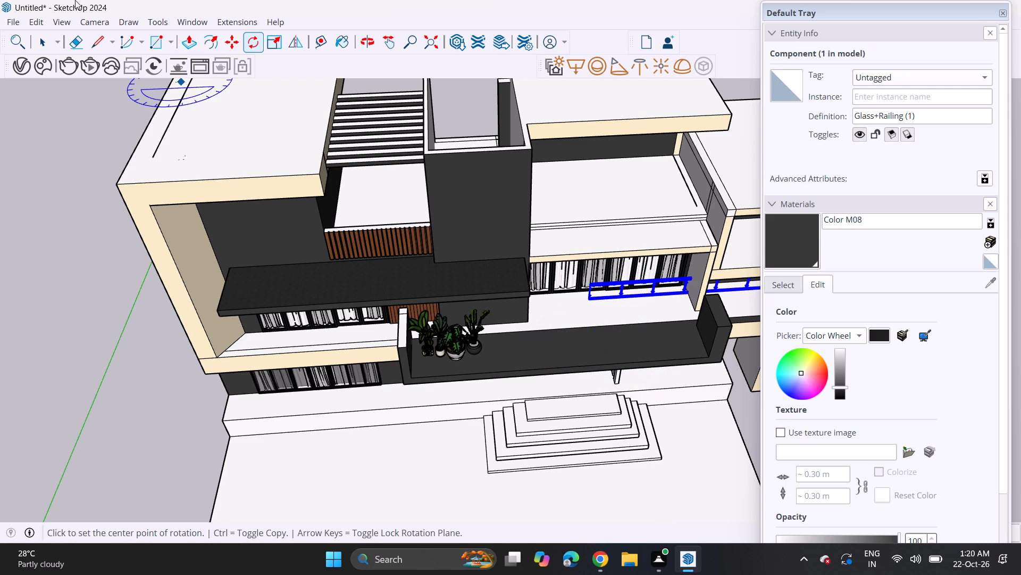
# Move the glass railing onto the terrace's front edge, with its end against the low side wall beside the plants.
pyautogui.click(232, 42)
pyautogui.click(596, 306)
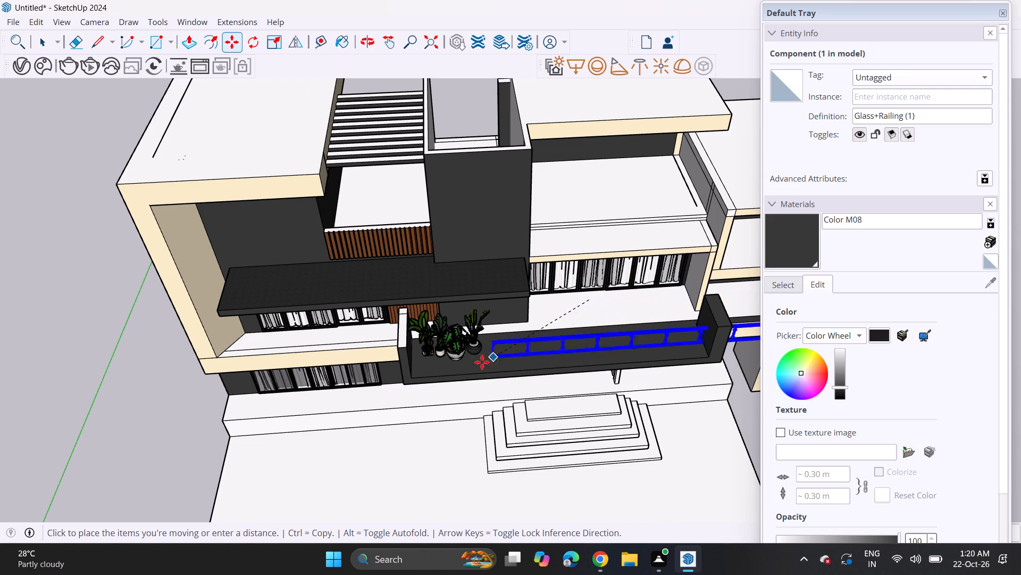
pyautogui.click(410, 377)
pyautogui.moveTo(519, 297); pyautogui.dragTo(531, 149, button='middle')
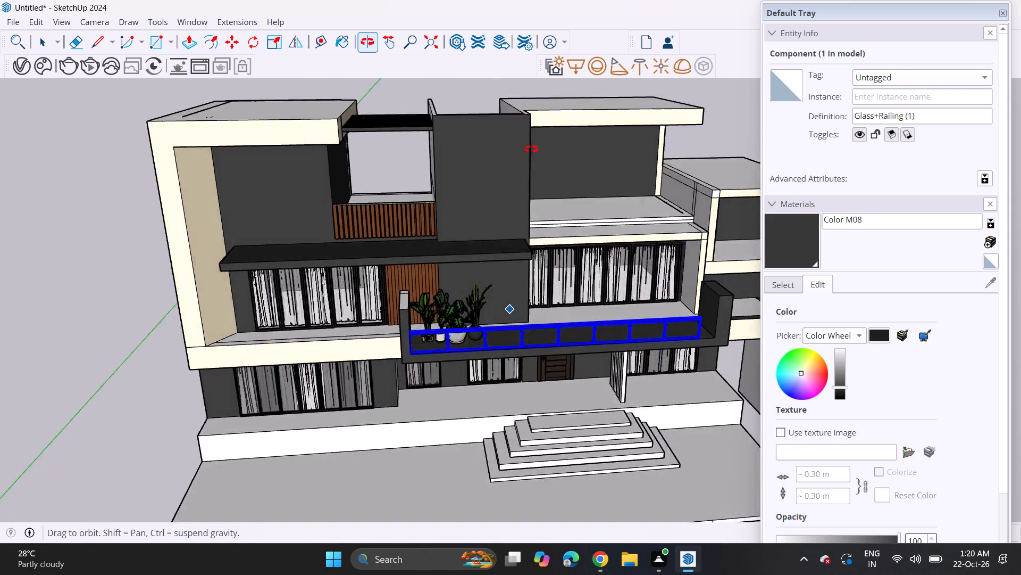
pyautogui.moveTo(531, 149); pyautogui.dragTo(475, 110, button='middle')
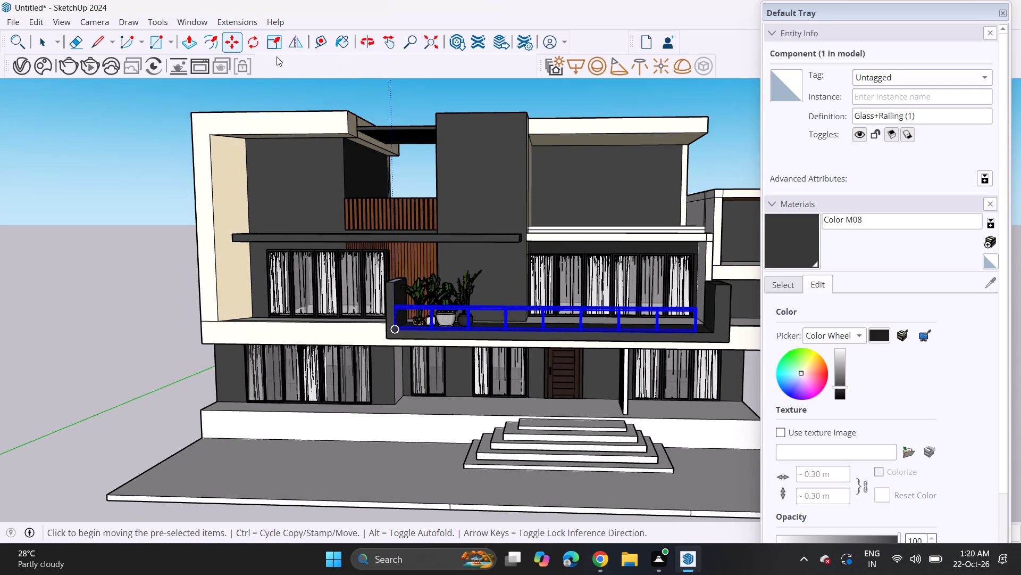
# Scale the glass railing lengthwise until its free end meets the side wall at the far end of the terrace.
pyautogui.click(277, 43)
pyautogui.moveTo(602, 298); pyautogui.dragTo(598, 328, button='middle')
pyautogui.keyDown('shift'); pyautogui.moveTo(627, 333); pyautogui.dragTo(508, 270, button='middle'); pyautogui.keyUp('shift')
pyautogui.moveTo(554, 339); pyautogui.dragTo(546, 351, button='middle')
pyautogui.scroll(2, 552, 347)
pyautogui.scroll(4, 594, 276)
pyautogui.moveTo(576, 242); pyautogui.dragTo(514, 254, button='middle')
pyautogui.scroll(5, 500, 258)
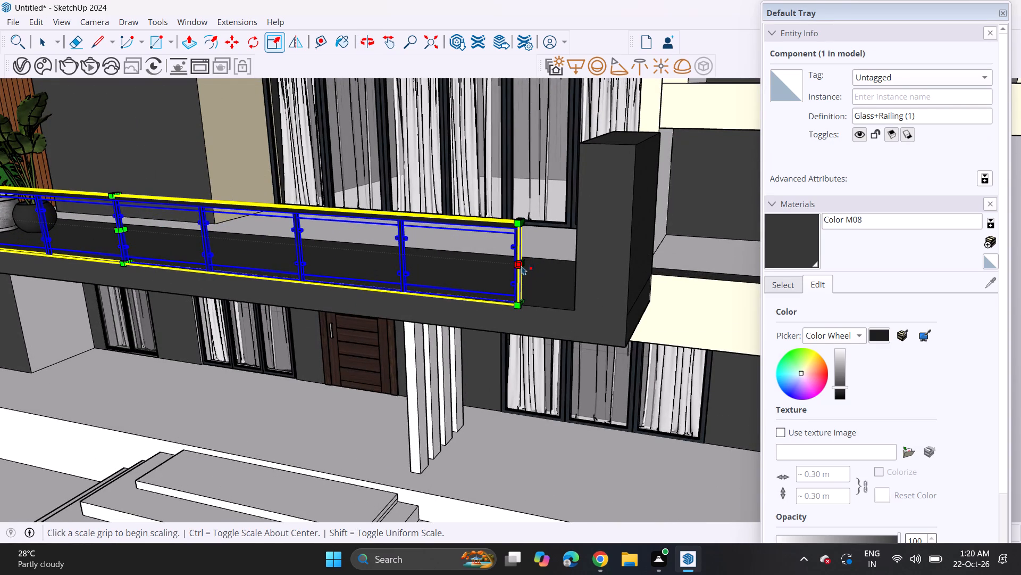
pyautogui.click(524, 261)
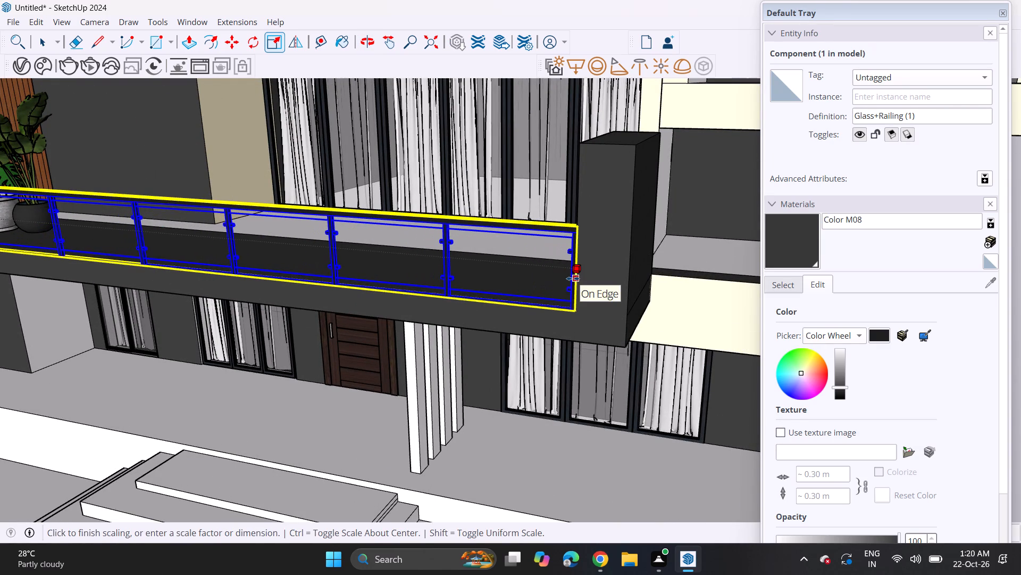
pyautogui.click(573, 278)
# Scale the glass railing upward to make it taller, and clear the selection.
pyautogui.scroll(-5, 532, 249)
pyautogui.scroll(5, 263, 190)
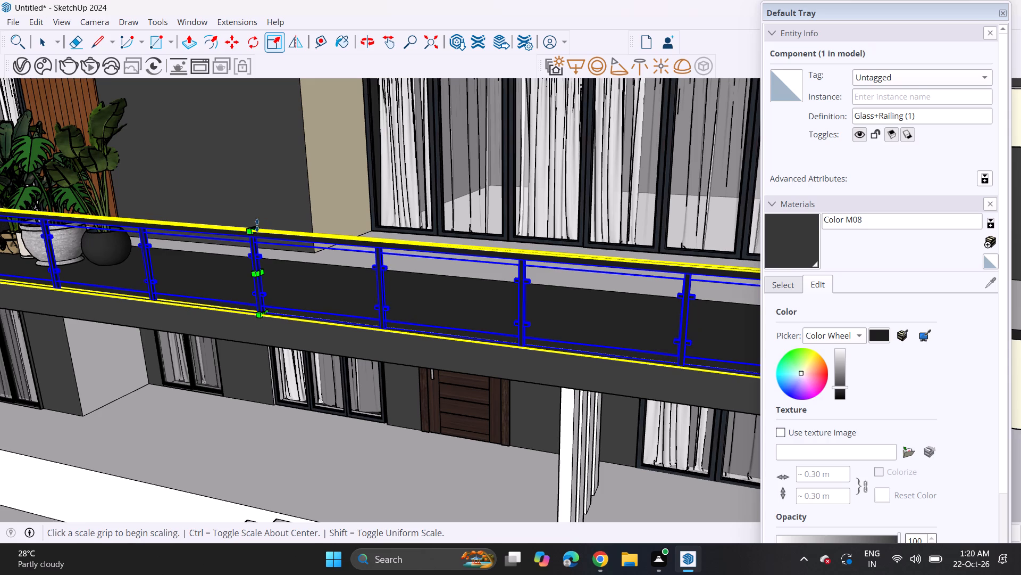
pyautogui.click(257, 229)
pyautogui.click(257, 194)
pyautogui.scroll(-5, 248, 210)
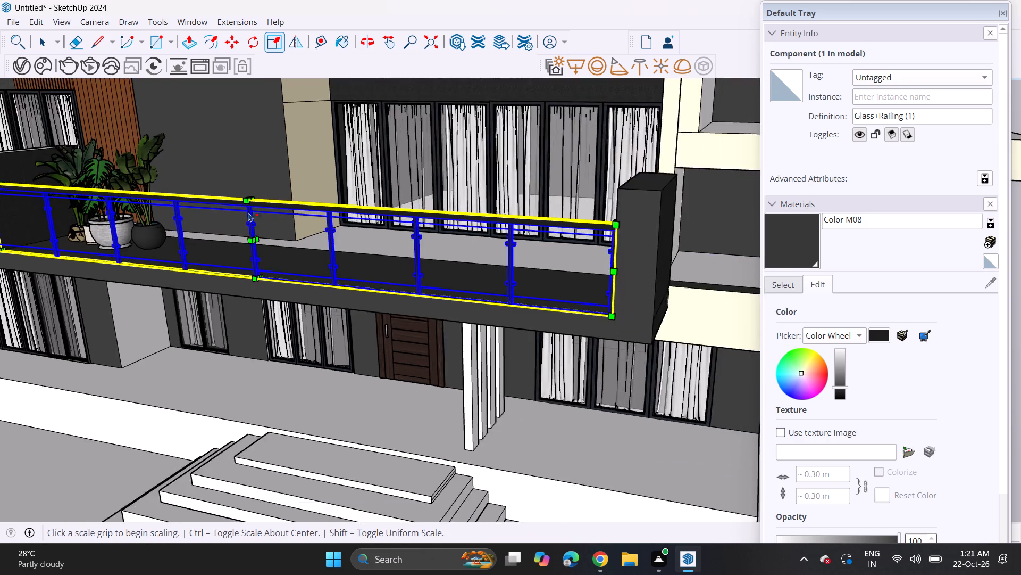
pyautogui.scroll(-5, 248, 212)
pyautogui.moveTo(235, 238); pyautogui.dragTo(345, 188, button='middle')
pyautogui.press('space')
pyautogui.click(687, 216)
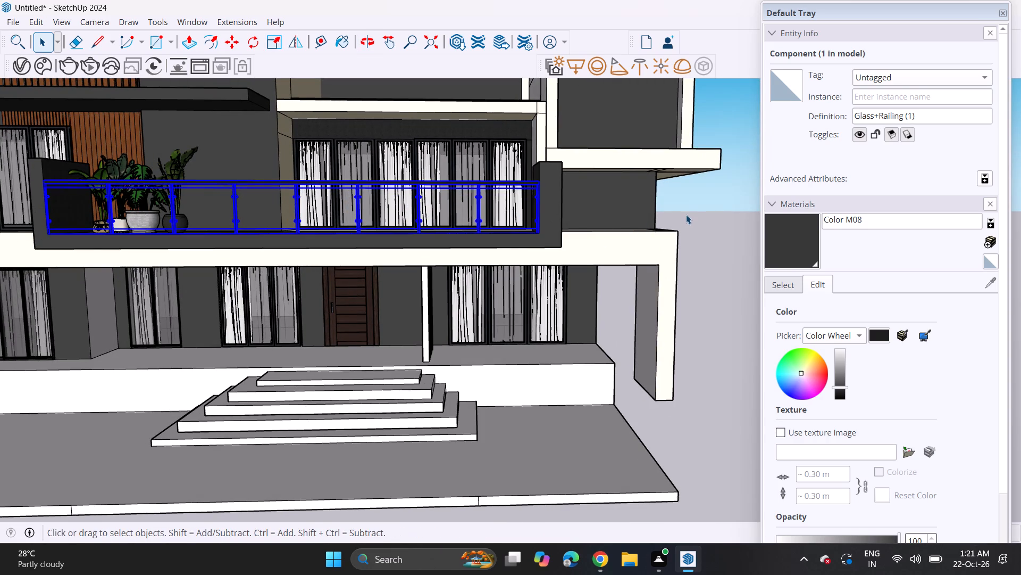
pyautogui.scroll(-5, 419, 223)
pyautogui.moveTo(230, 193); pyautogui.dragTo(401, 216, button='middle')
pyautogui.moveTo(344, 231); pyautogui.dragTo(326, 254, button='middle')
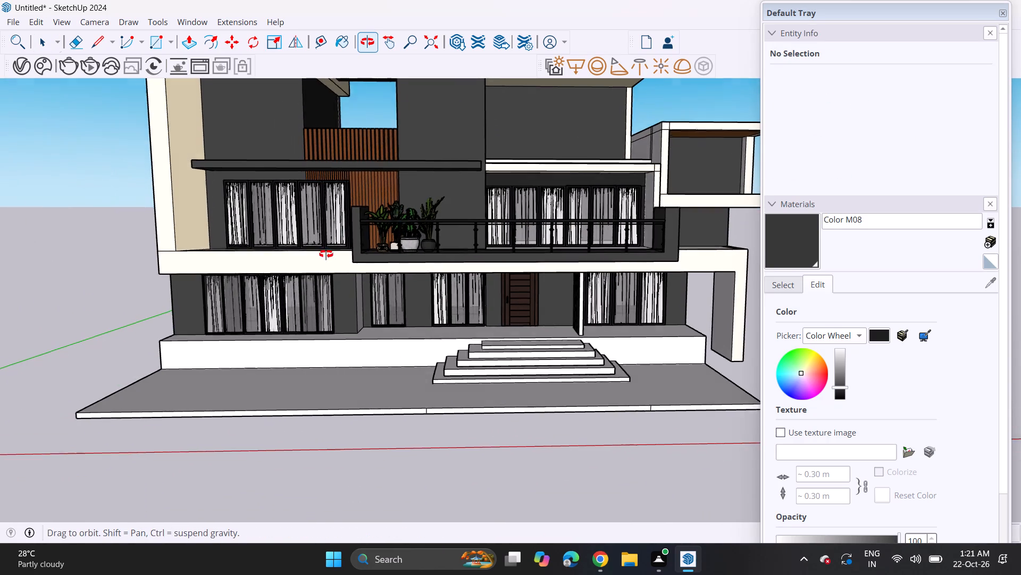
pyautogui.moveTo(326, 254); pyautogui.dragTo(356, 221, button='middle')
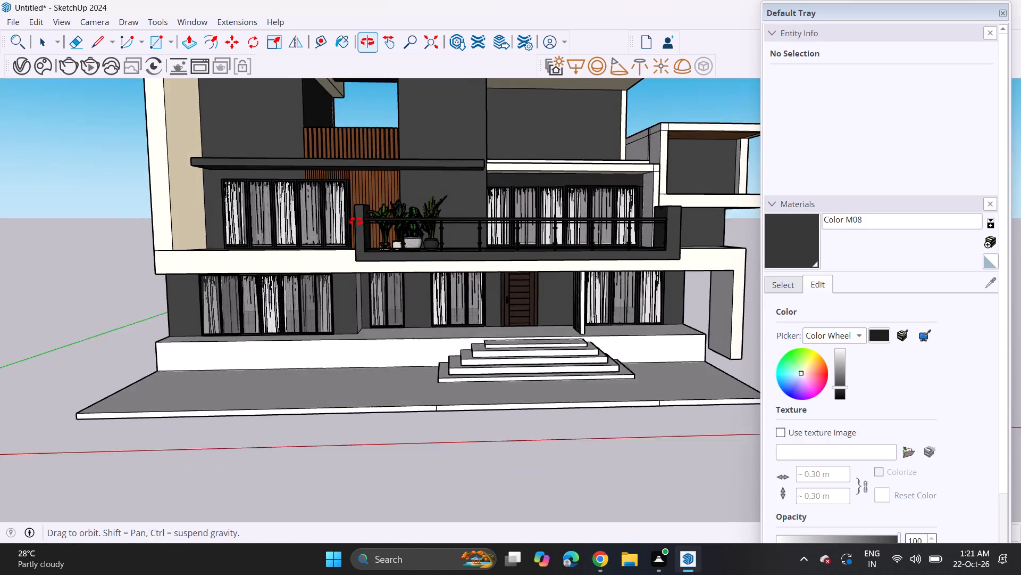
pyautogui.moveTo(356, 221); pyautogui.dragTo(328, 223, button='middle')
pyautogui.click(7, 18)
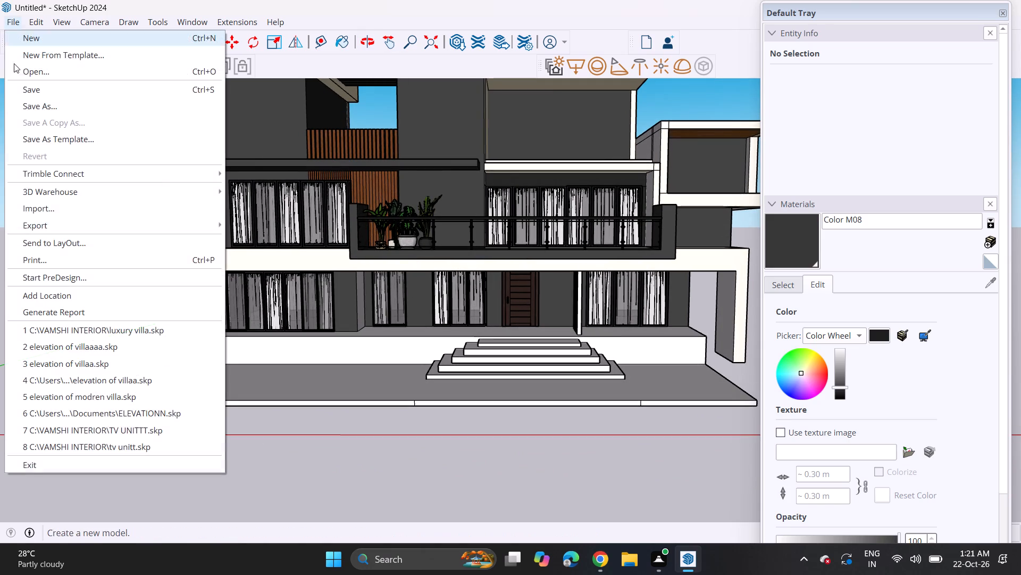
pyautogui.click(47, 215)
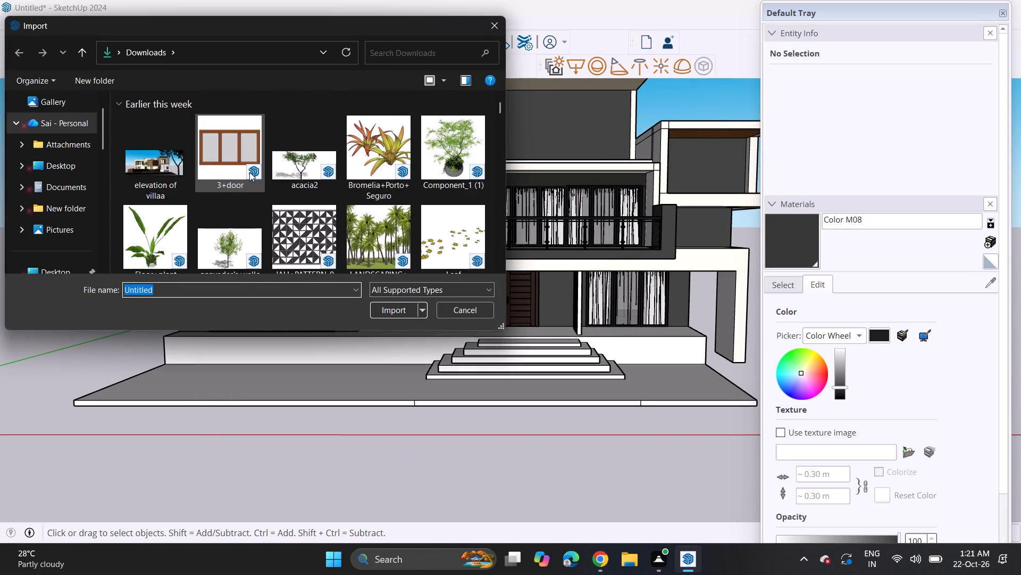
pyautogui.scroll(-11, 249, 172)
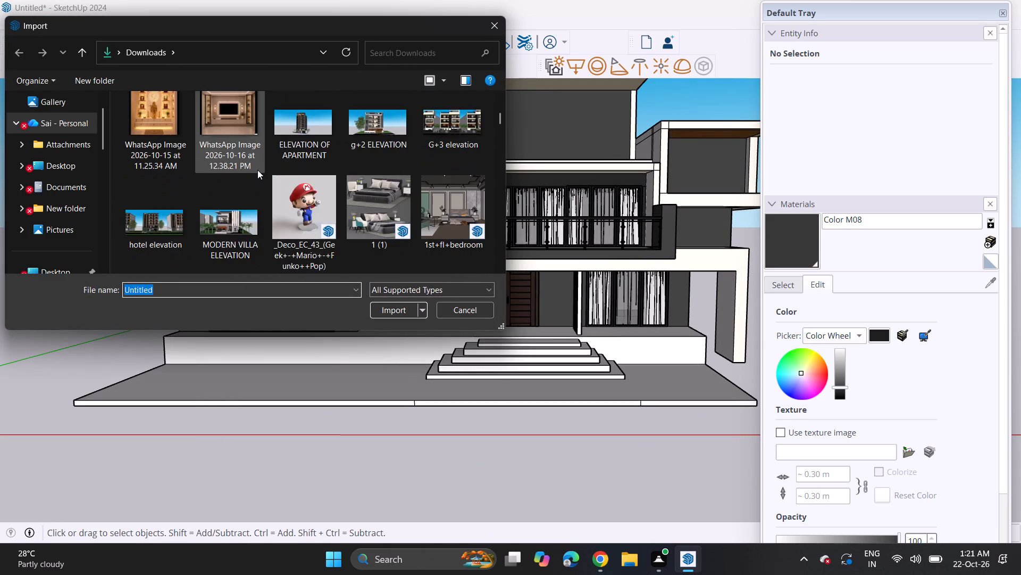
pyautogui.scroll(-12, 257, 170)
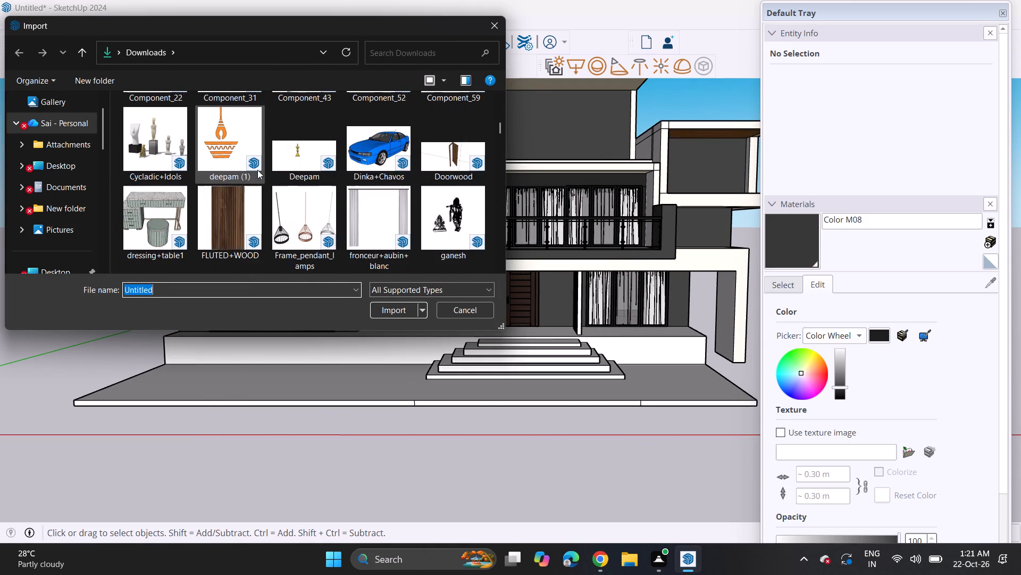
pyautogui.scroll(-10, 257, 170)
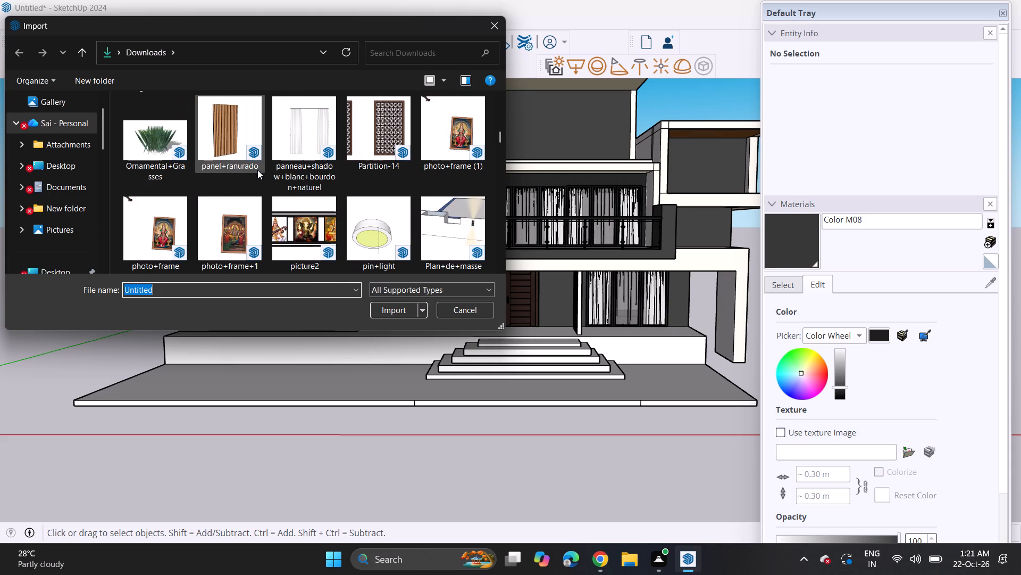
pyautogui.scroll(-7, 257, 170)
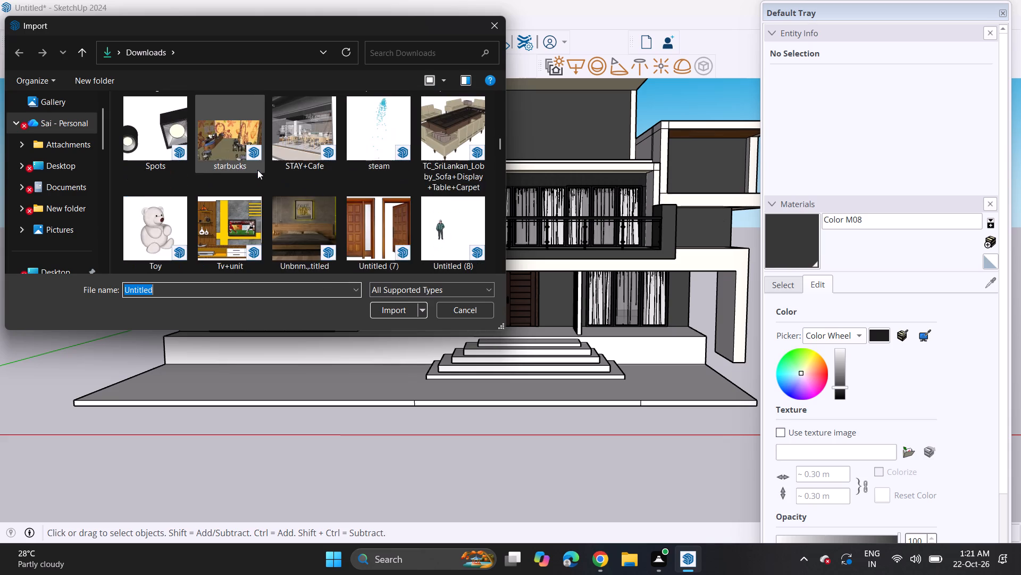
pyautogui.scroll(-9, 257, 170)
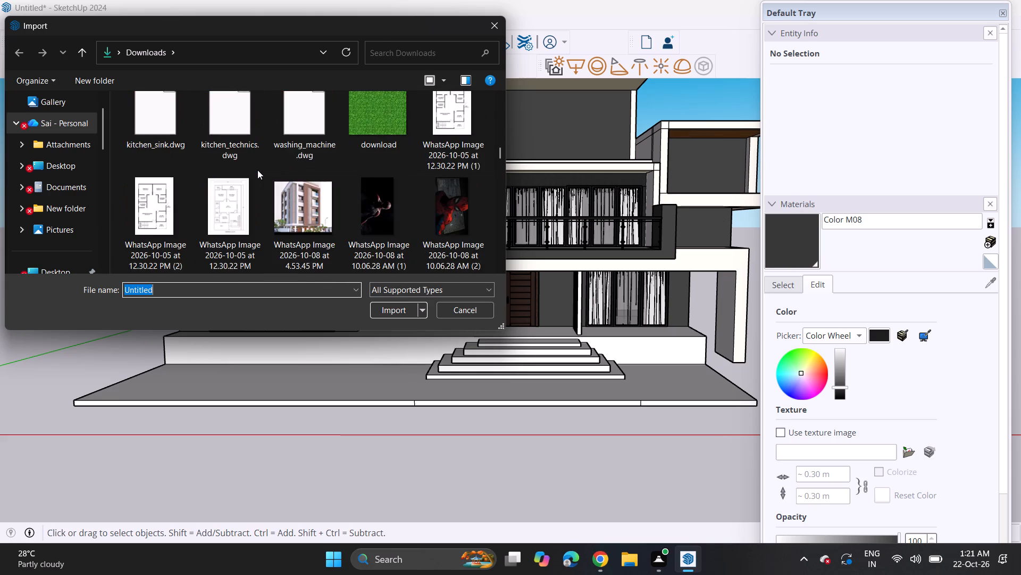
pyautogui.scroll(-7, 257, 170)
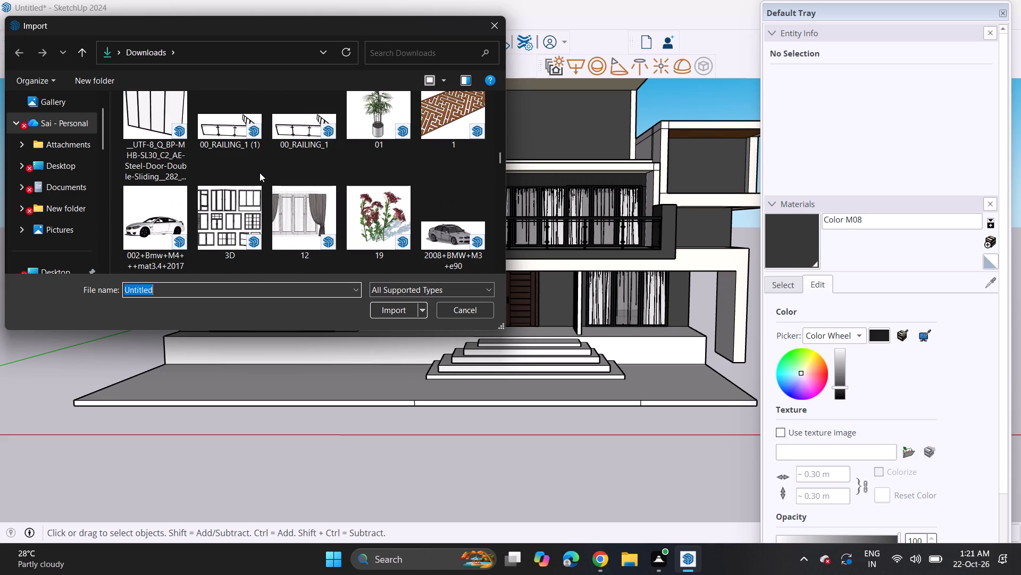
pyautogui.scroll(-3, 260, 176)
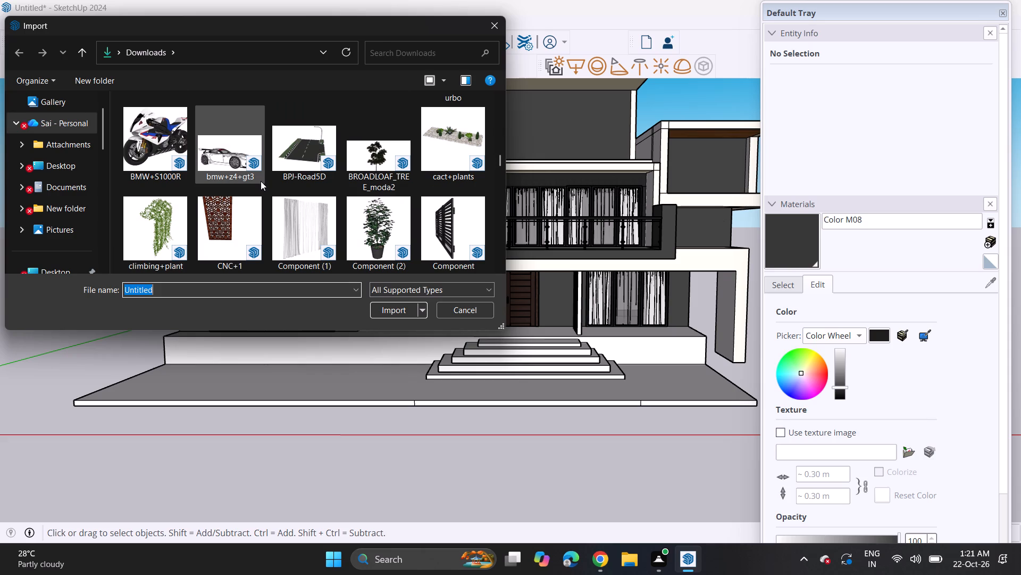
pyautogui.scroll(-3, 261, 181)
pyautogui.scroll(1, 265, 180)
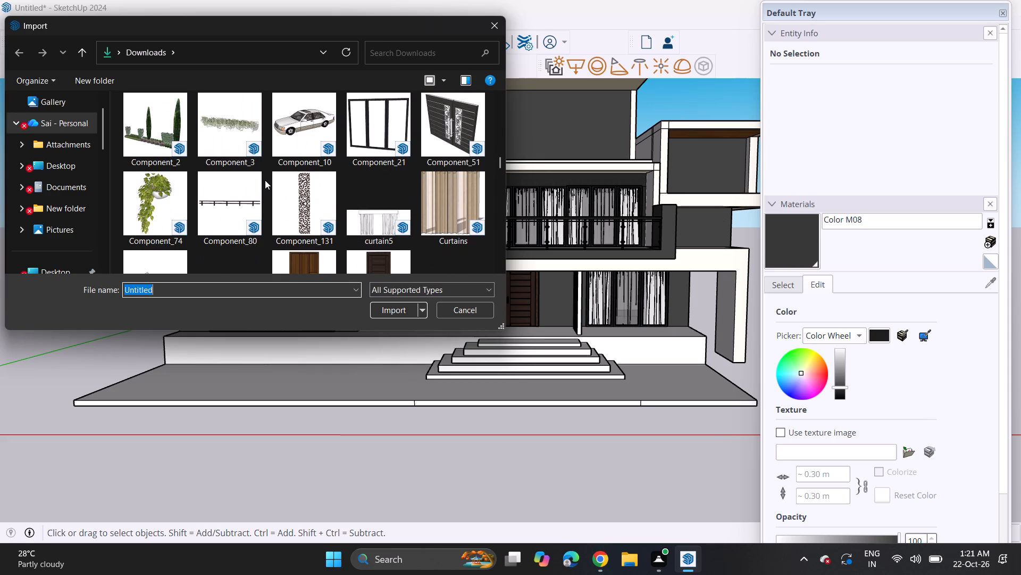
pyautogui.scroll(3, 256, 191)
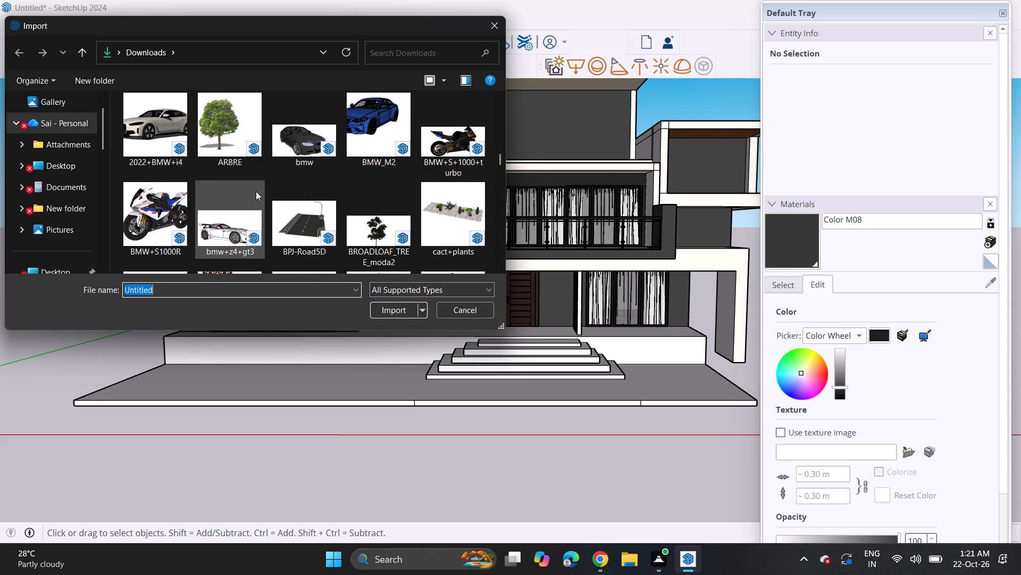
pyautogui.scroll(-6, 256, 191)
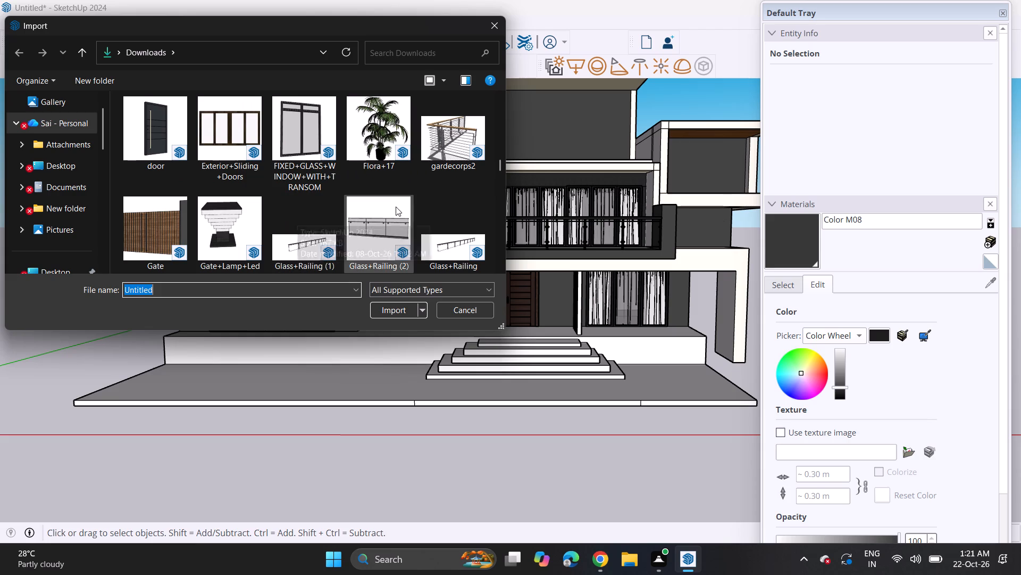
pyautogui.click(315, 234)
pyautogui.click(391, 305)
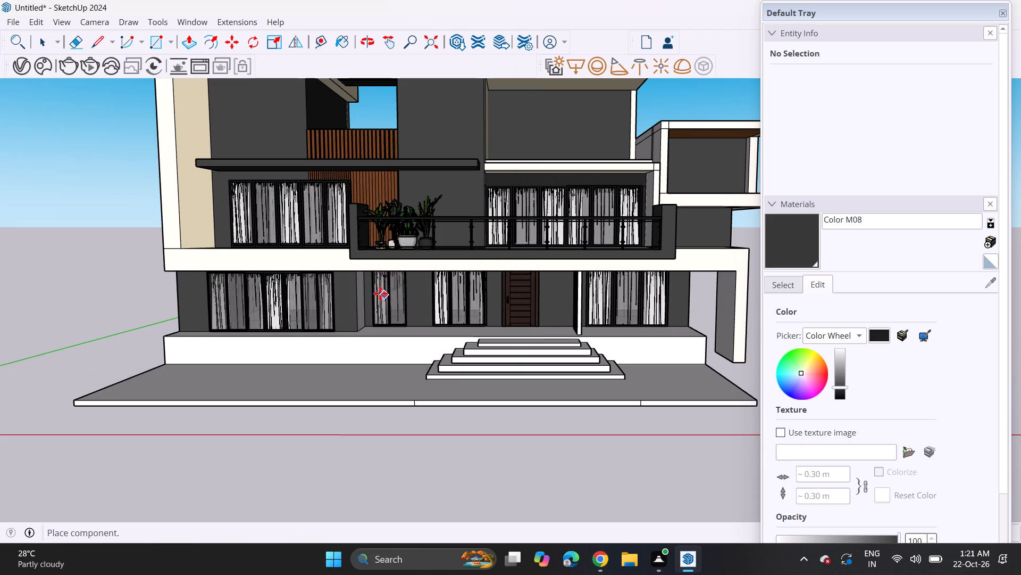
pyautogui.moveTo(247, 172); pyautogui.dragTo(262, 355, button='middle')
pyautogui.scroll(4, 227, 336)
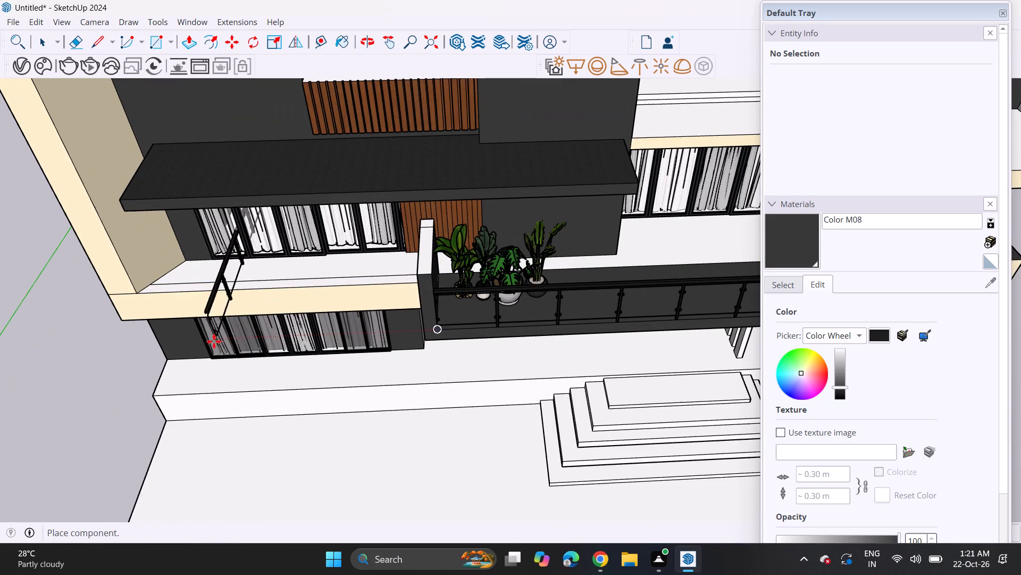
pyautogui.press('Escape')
# Copy the terrace's glass railing onto the front edge of the adjoining cream-edged balcony, starting at its outer frame wall.
pyautogui.press('space')
pyautogui.click(486, 308)
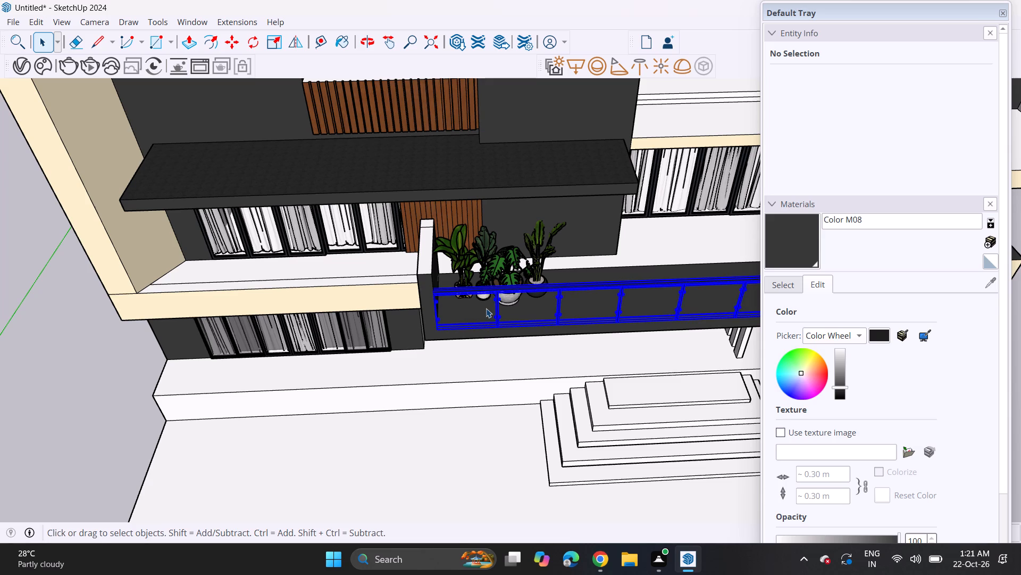
pyautogui.press('m')
pyautogui.click(440, 335)
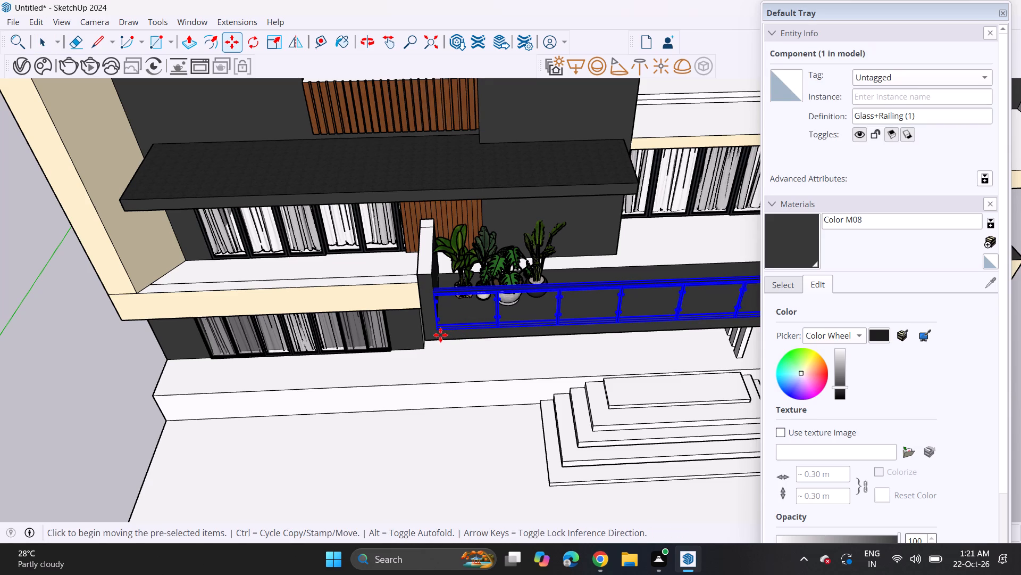
pyautogui.click(139, 292)
# Scale the copied railing lengthwise until its free end meets the low dark side wall beside the plants, and clear the selection.
pyautogui.moveTo(234, 253); pyautogui.dragTo(147, 190, button='middle')
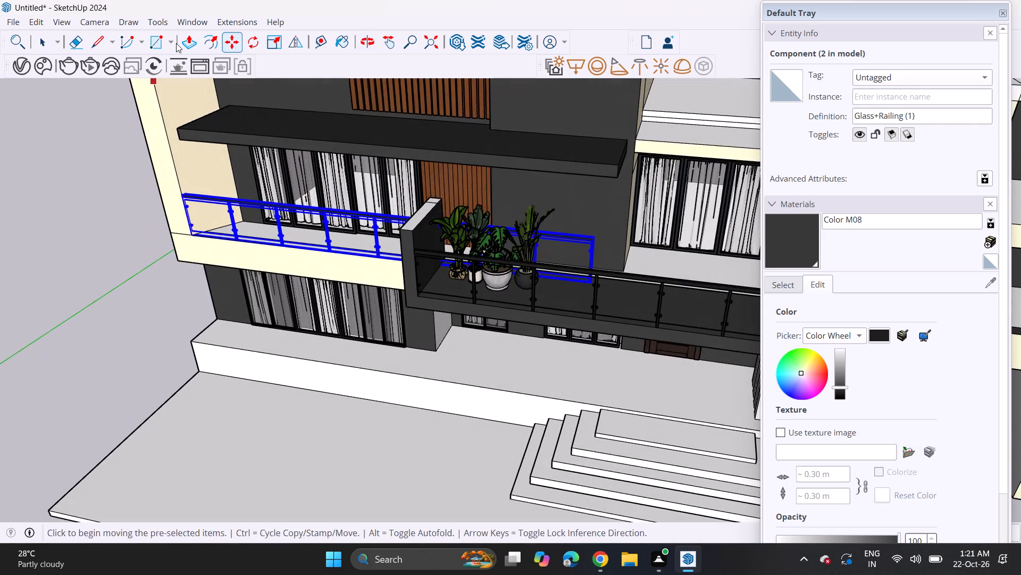
pyautogui.click(271, 47)
pyautogui.moveTo(659, 301); pyautogui.dragTo(627, 306, button='middle')
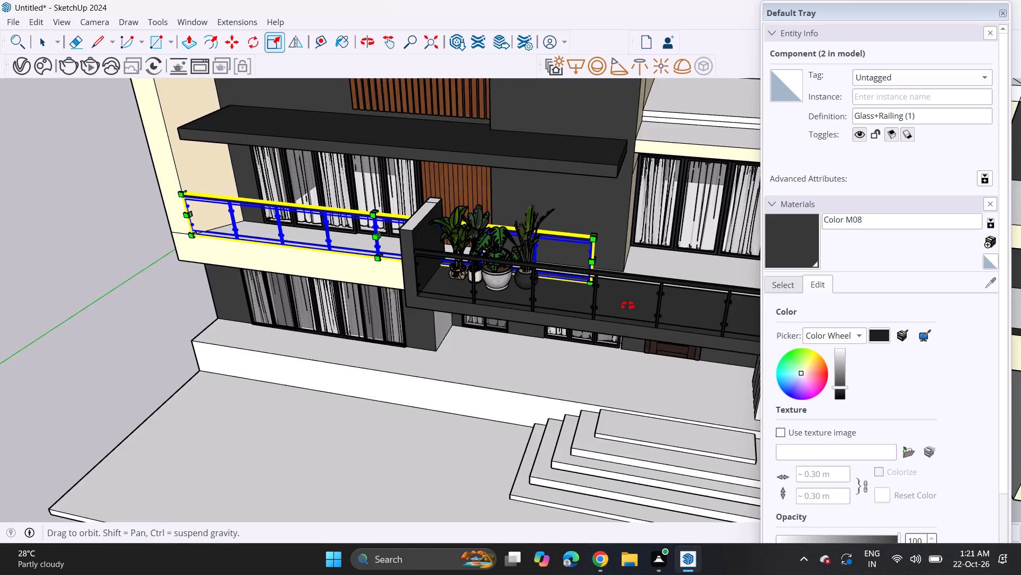
pyautogui.moveTo(627, 306); pyautogui.dragTo(570, 342, button='middle')
pyautogui.scroll(5, 598, 266)
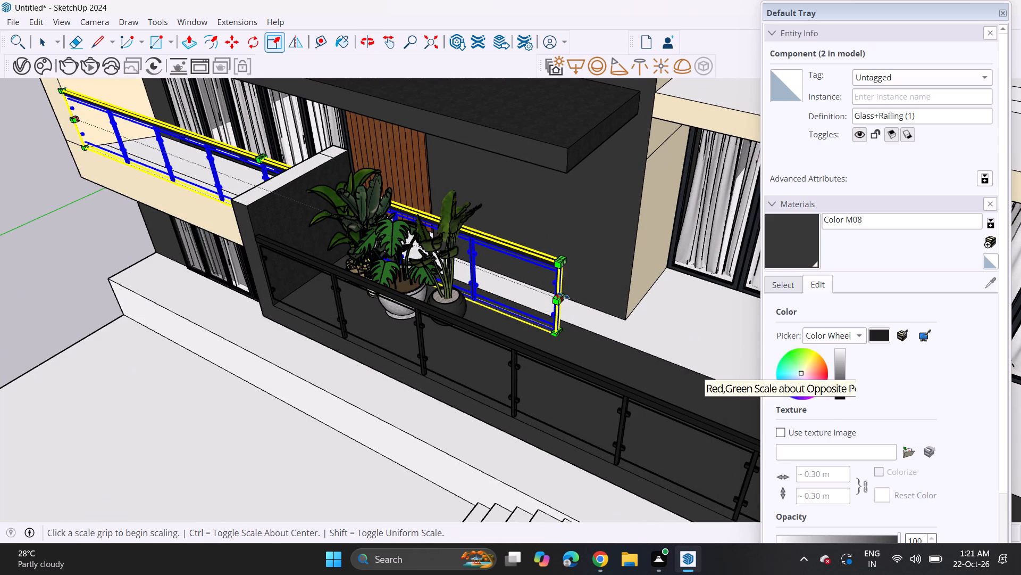
pyautogui.click(563, 295)
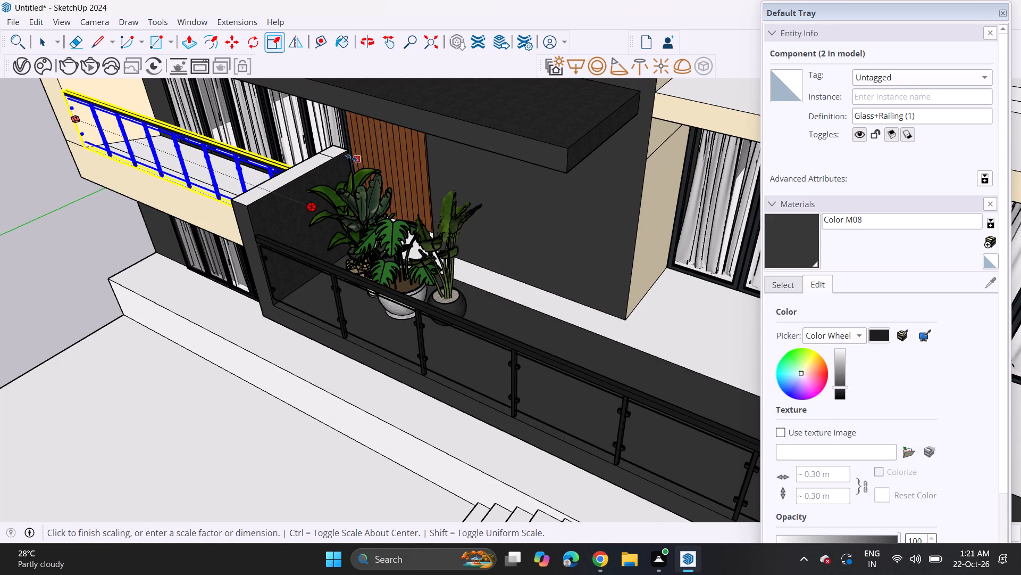
pyautogui.click(350, 157)
pyautogui.press('space')
pyautogui.click(31, 228)
# Examine the villa's front elevation with the railings on the plant terrace and the adjoining balcony.
pyautogui.moveTo(94, 311); pyautogui.dragTo(347, 200, button='middle')
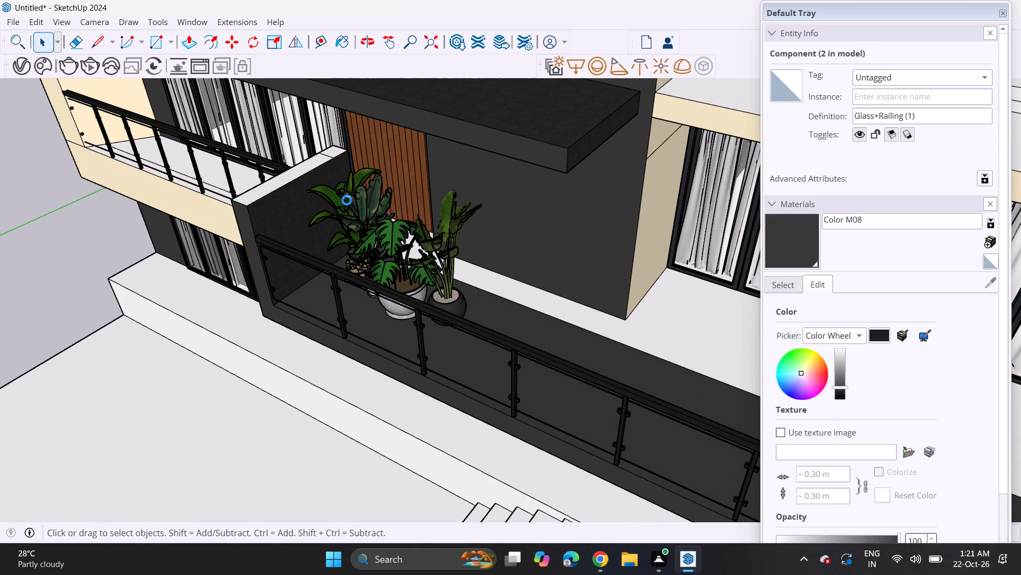
pyautogui.moveTo(347, 200); pyautogui.dragTo(393, 144, button='middle')
pyautogui.moveTo(364, 291); pyautogui.dragTo(510, 164, button='middle')
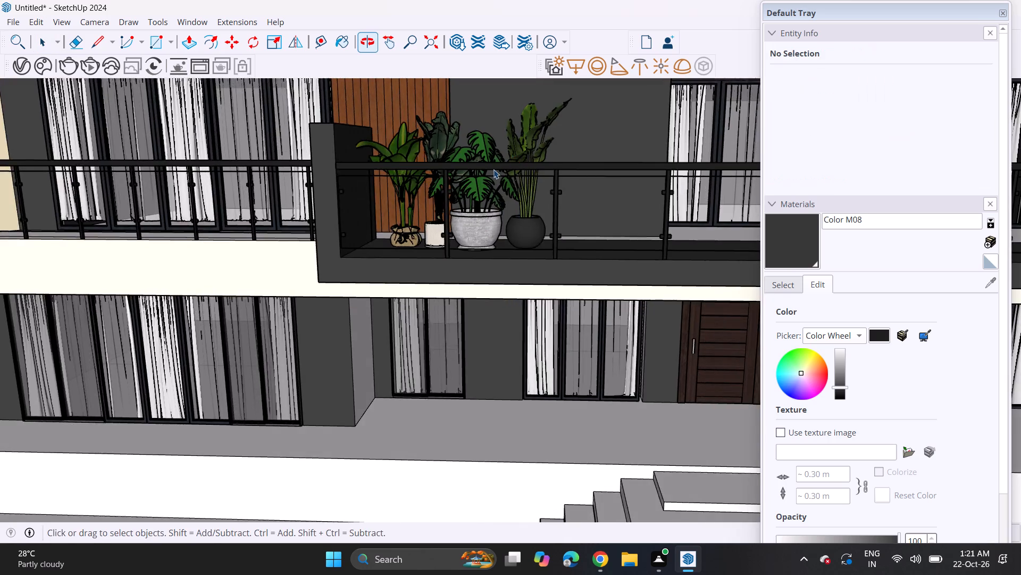
pyautogui.scroll(-5, 453, 211)
pyautogui.moveTo(455, 244); pyautogui.dragTo(492, 185, button='middle')
pyautogui.scroll(-12, 479, 195)
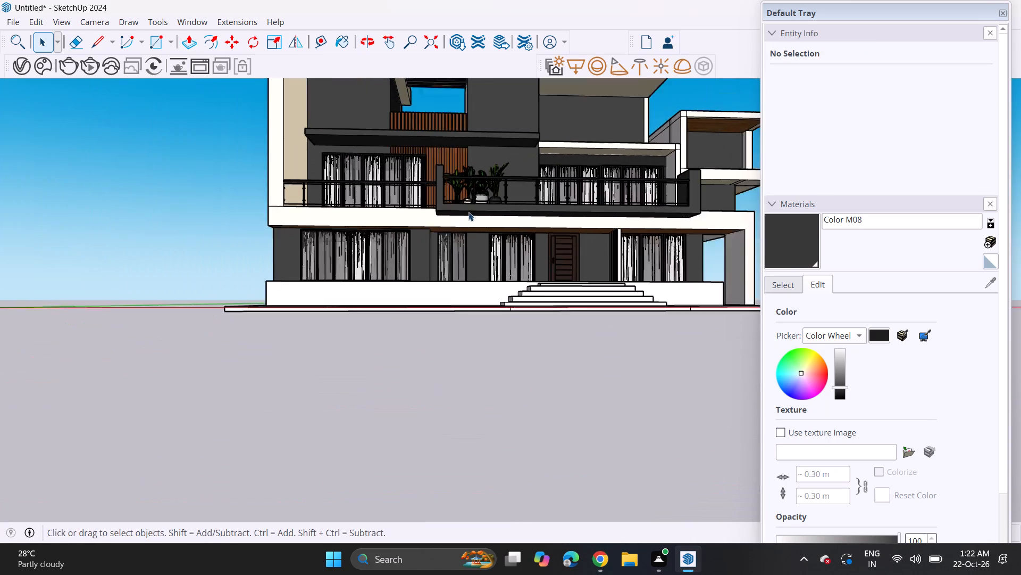
pyautogui.moveTo(476, 201); pyautogui.dragTo(397, 243, button='middle')
pyautogui.moveTo(469, 230); pyautogui.dragTo(464, 237, button='middle')
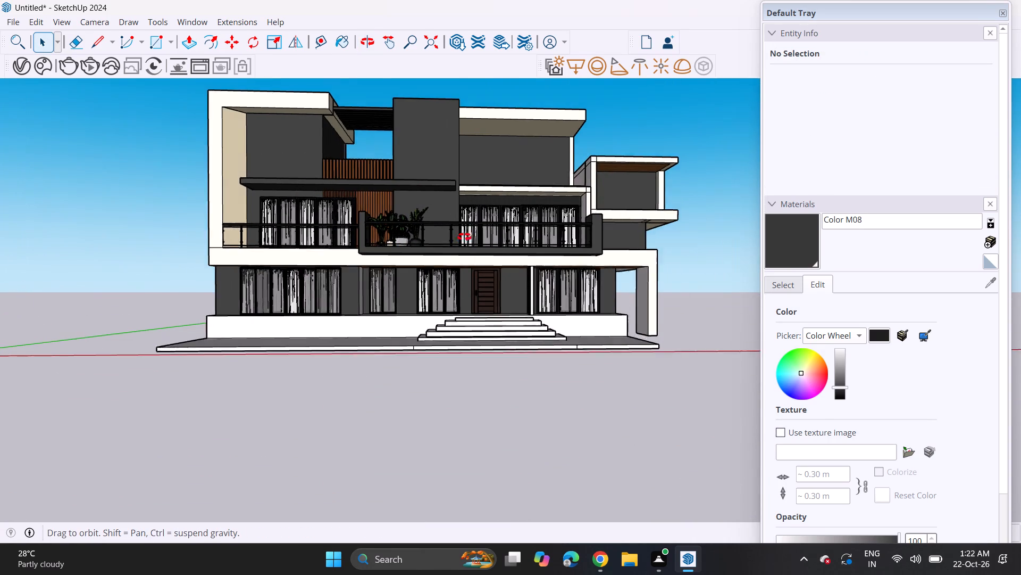
pyautogui.moveTo(464, 237); pyautogui.dragTo(446, 284, button='middle')
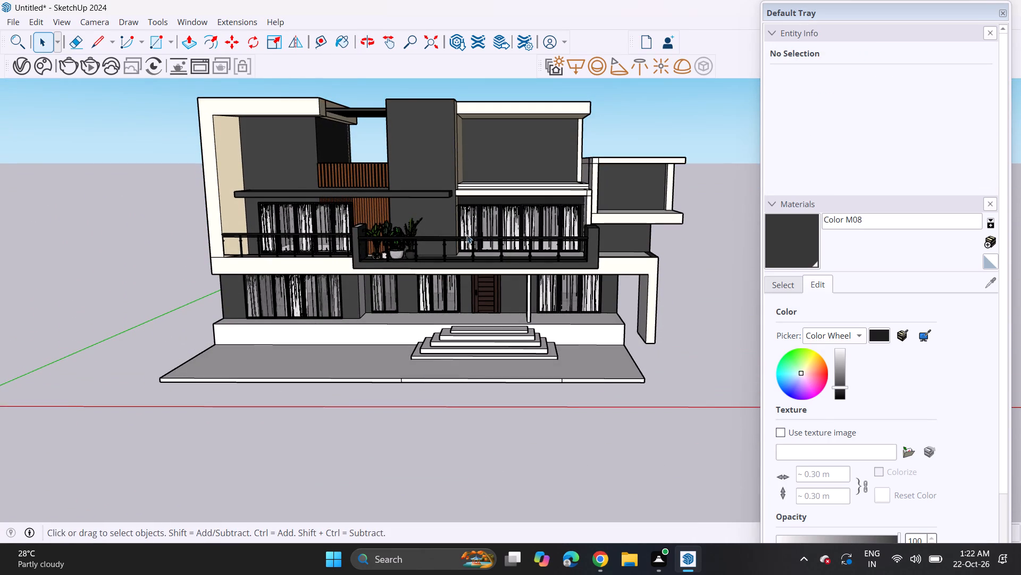
# Copy the shortened glass railing onto the front edge of the projecting upper side balcony, starting at its inner column.
pyautogui.click(254, 246)
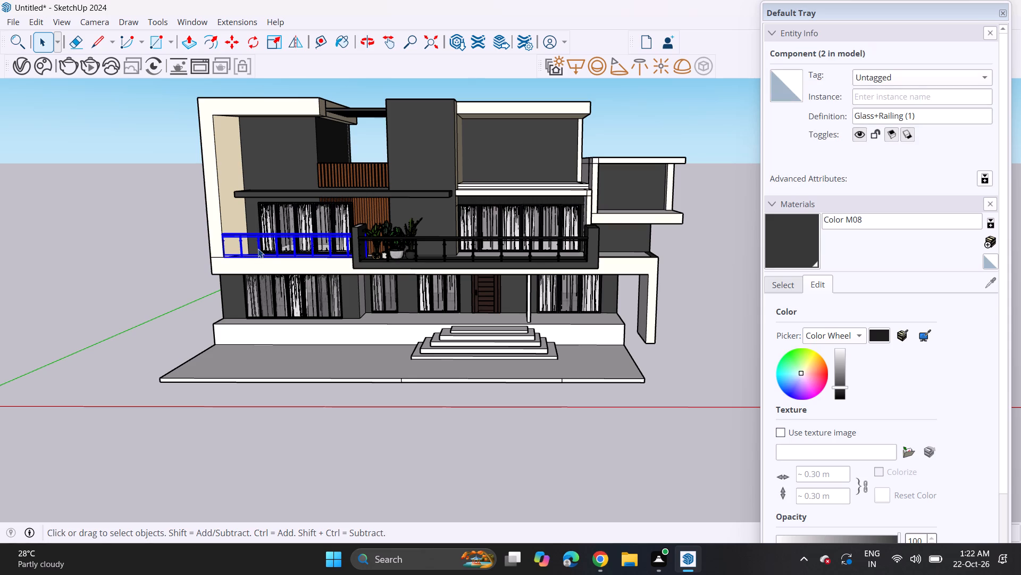
pyautogui.press('m')
pyautogui.click(225, 261)
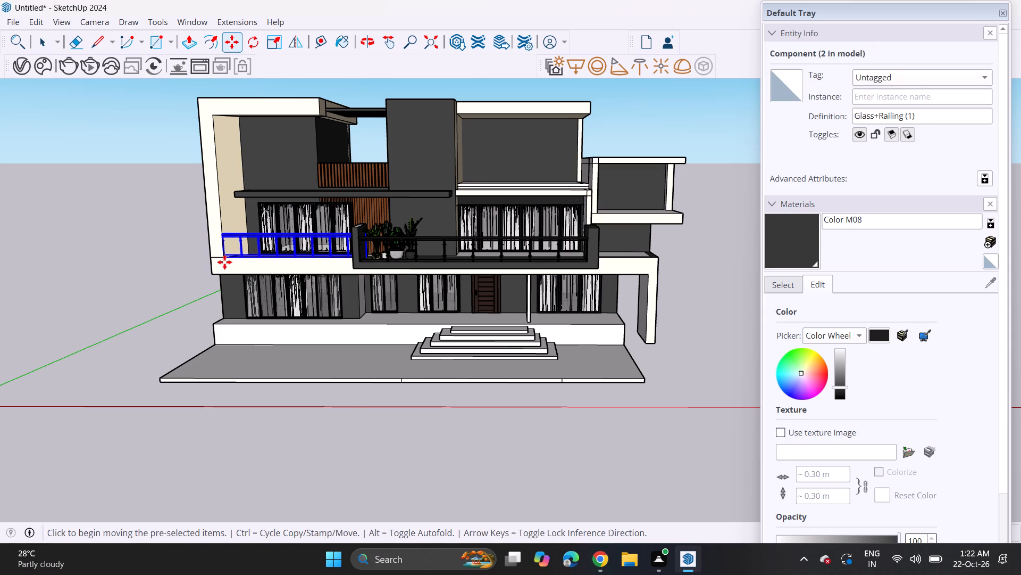
pyautogui.keyDown('shift'); pyautogui.moveTo(487, 210); pyautogui.dragTo(363, 294, button='middle'); pyautogui.keyUp('shift')
pyautogui.scroll(2, 532, 299)
pyautogui.scroll(4, 482, 315)
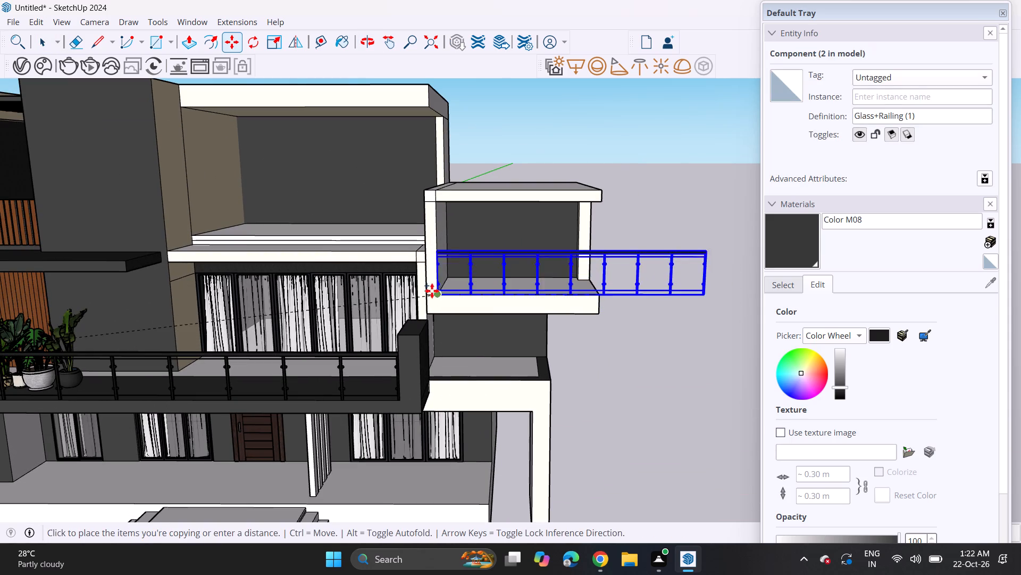
pyautogui.click(443, 292)
# Scale the side balcony's railing lengthwise so it ends at the slab's outer front corner, and clear the selection.
pyautogui.moveTo(611, 256); pyautogui.dragTo(409, 372, button='middle')
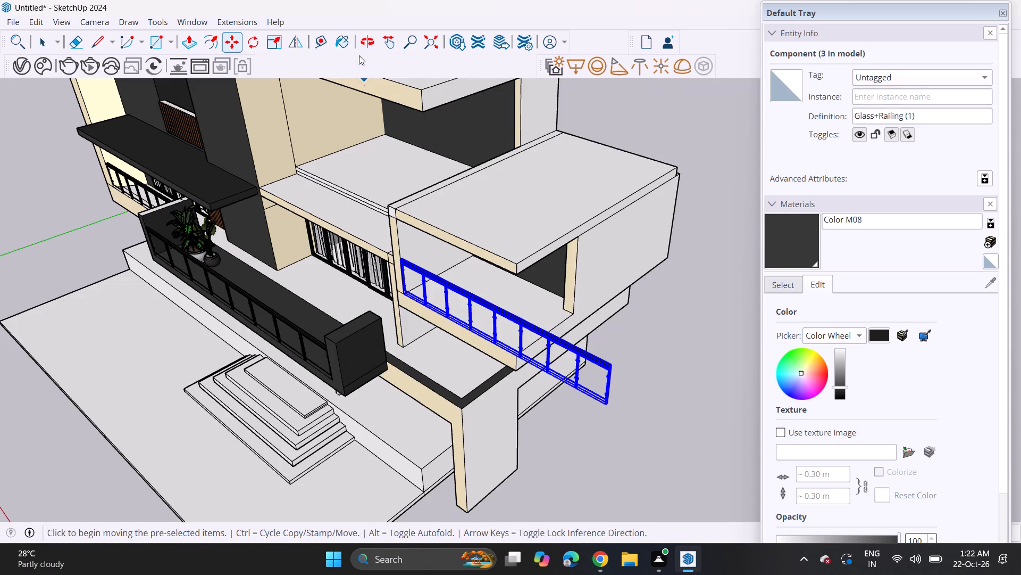
pyautogui.click(274, 44)
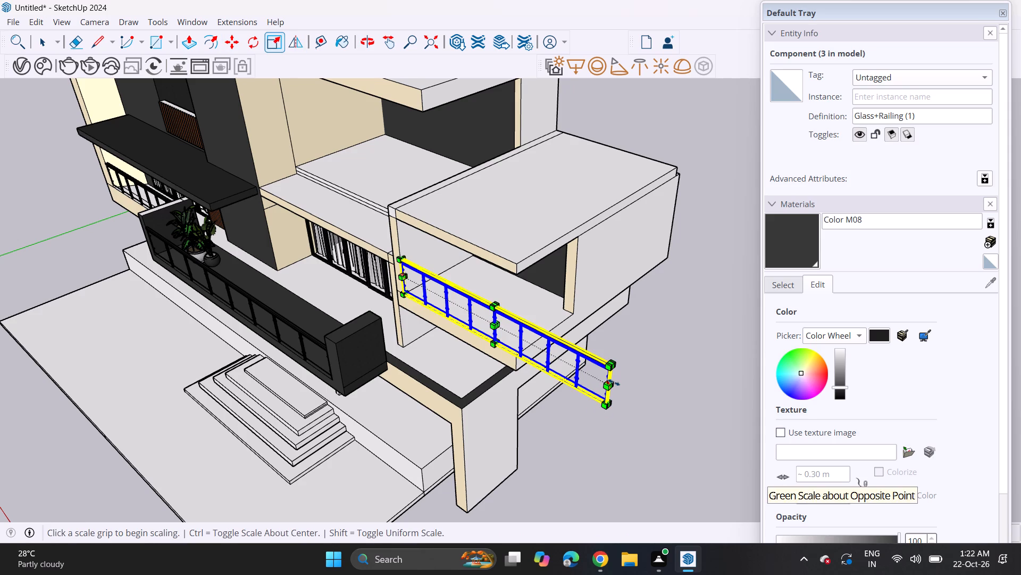
pyautogui.click(614, 382)
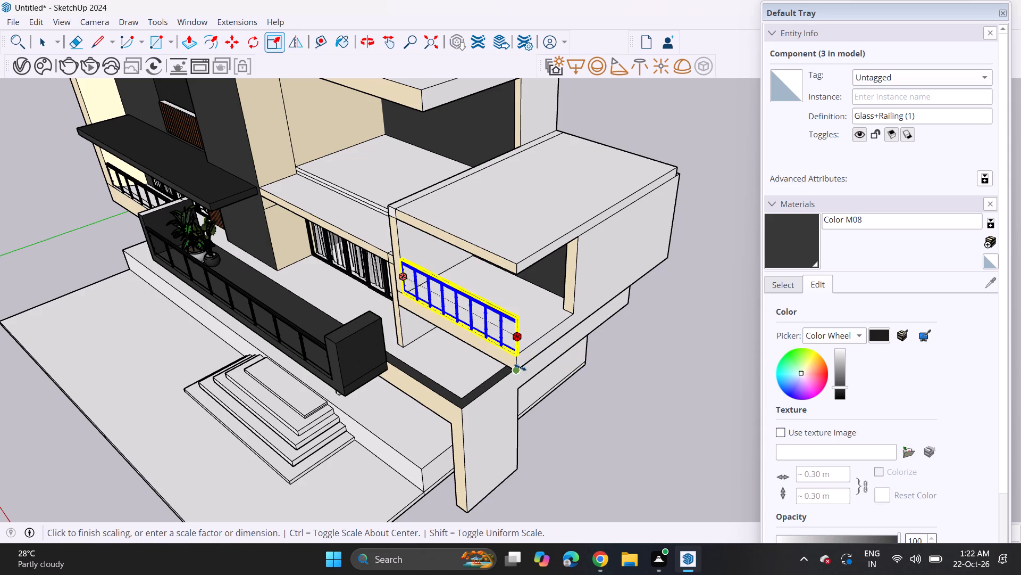
pyautogui.click(520, 367)
pyautogui.moveTo(535, 345); pyautogui.dragTo(723, 240, button='middle')
pyautogui.press('space')
pyautogui.click(723, 240)
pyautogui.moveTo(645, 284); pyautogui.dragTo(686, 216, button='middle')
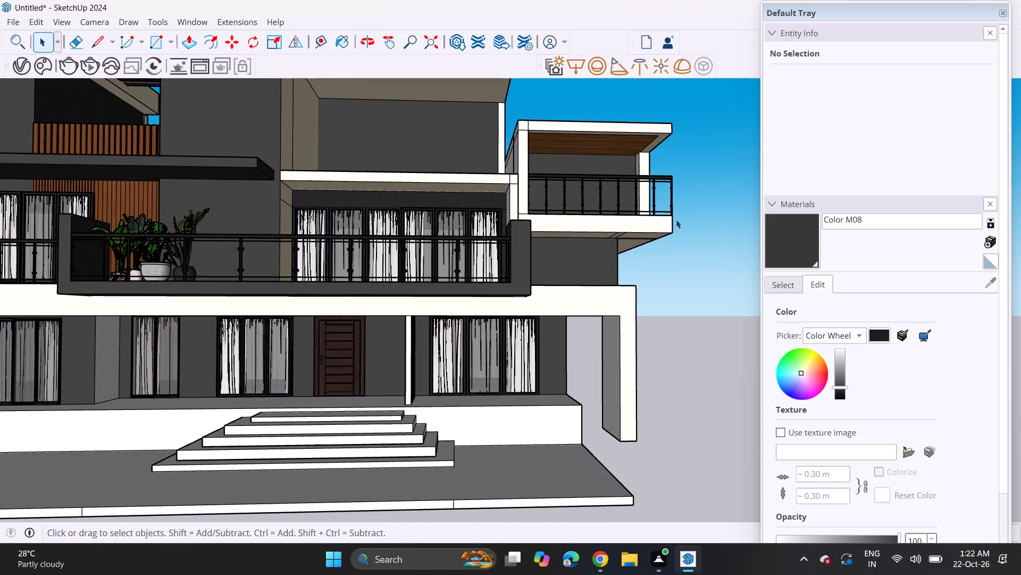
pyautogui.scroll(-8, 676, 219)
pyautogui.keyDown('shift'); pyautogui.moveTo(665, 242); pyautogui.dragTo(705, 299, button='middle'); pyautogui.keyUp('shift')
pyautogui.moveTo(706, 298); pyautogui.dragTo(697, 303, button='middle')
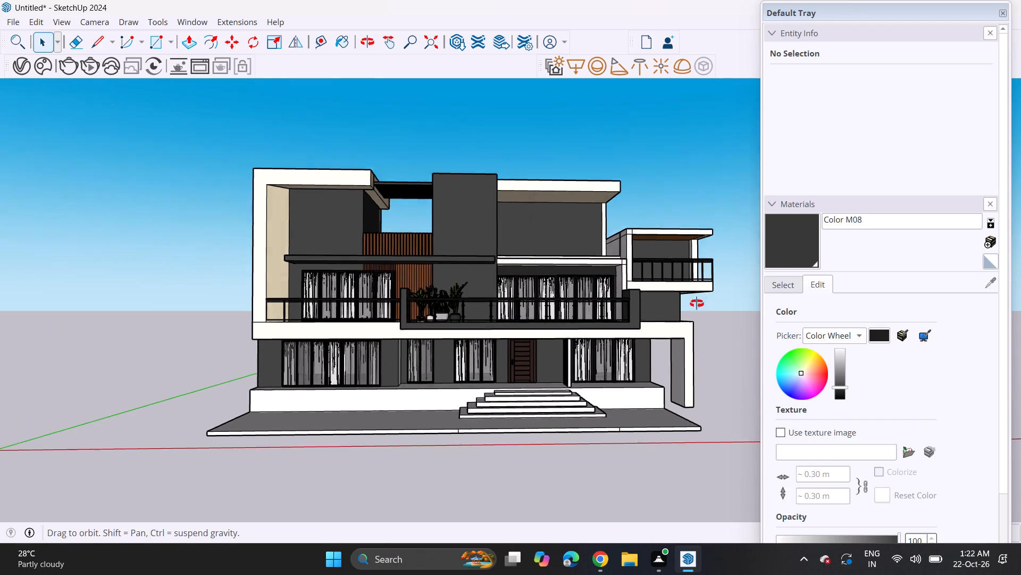
# Copy the projecting side balcony's front glass railing so the copy starts at the slab's outer front corner.
pyautogui.moveTo(697, 303); pyautogui.dragTo(685, 306, button='middle')
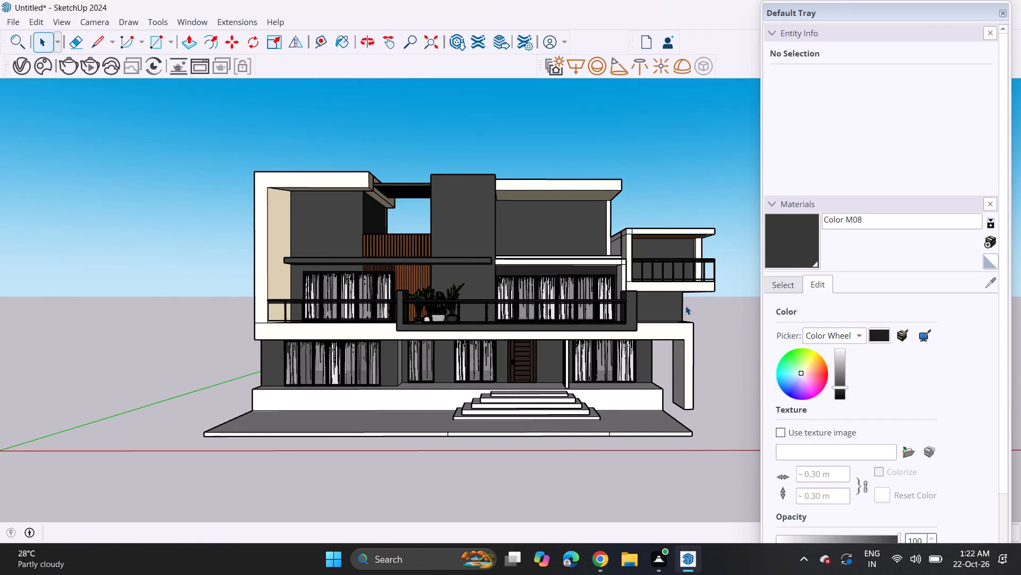
pyautogui.scroll(-4, 685, 306)
pyautogui.keyDown('shift'); pyautogui.moveTo(672, 300); pyautogui.dragTo(549, 272, button='middle'); pyautogui.keyUp('shift')
pyautogui.moveTo(537, 269); pyautogui.dragTo(478, 384, button='middle')
pyautogui.scroll(5, 542, 325)
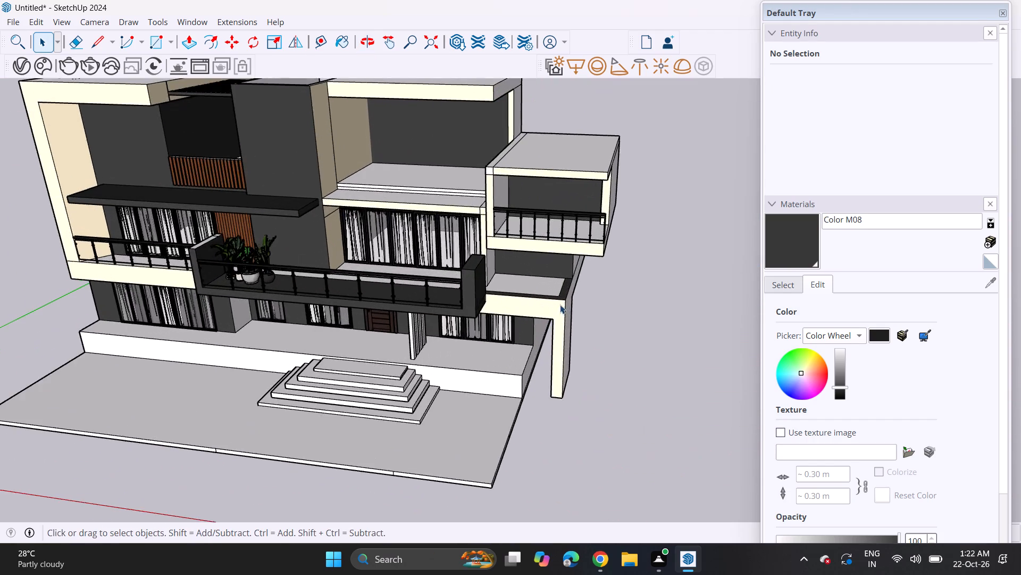
pyautogui.moveTo(558, 305); pyautogui.dragTo(505, 344, button='middle')
pyautogui.scroll(4, 519, 289)
pyautogui.click(563, 235)
pyautogui.scroll(-3, 563, 235)
pyautogui.moveTo(521, 308); pyautogui.dragTo(416, 392, button='middle')
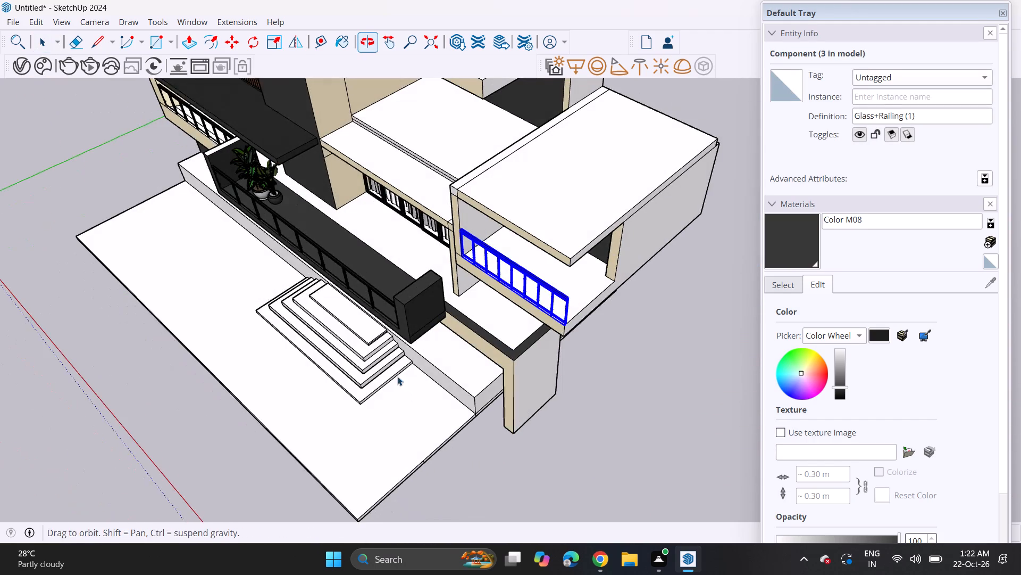
pyautogui.click(237, 44)
pyautogui.click(462, 262)
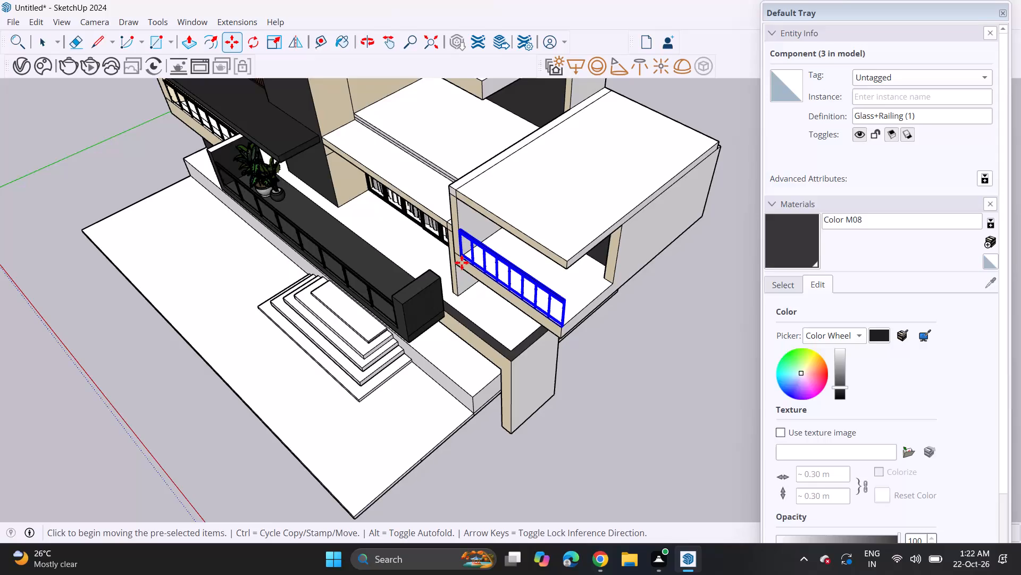
pyautogui.click(563, 325)
# Rotate the copied railing parallel to the side balcony's open side and move it onto that edge from the outer front corner.
pyautogui.click(256, 40)
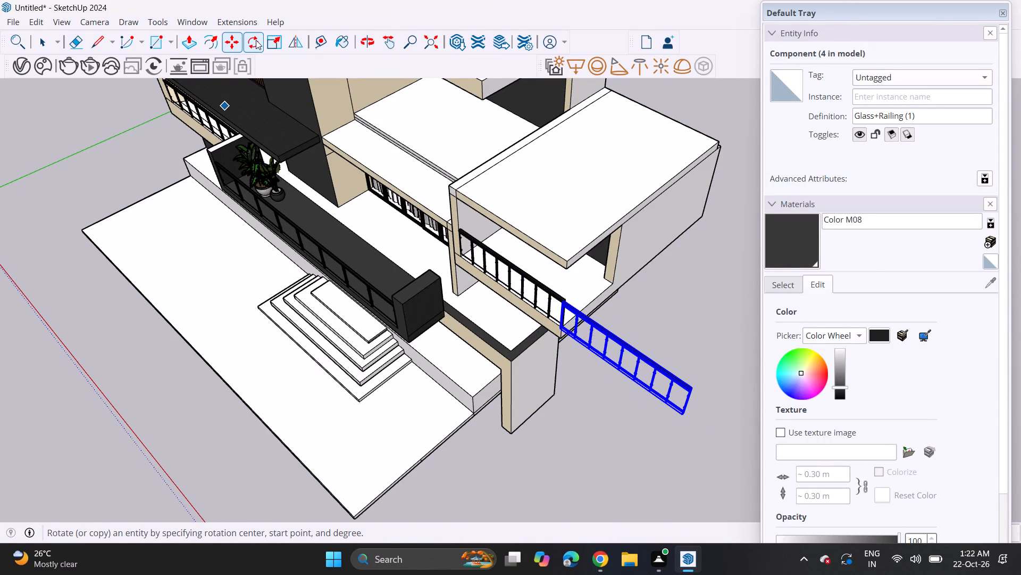
pyautogui.click(627, 441)
pyautogui.click(654, 455)
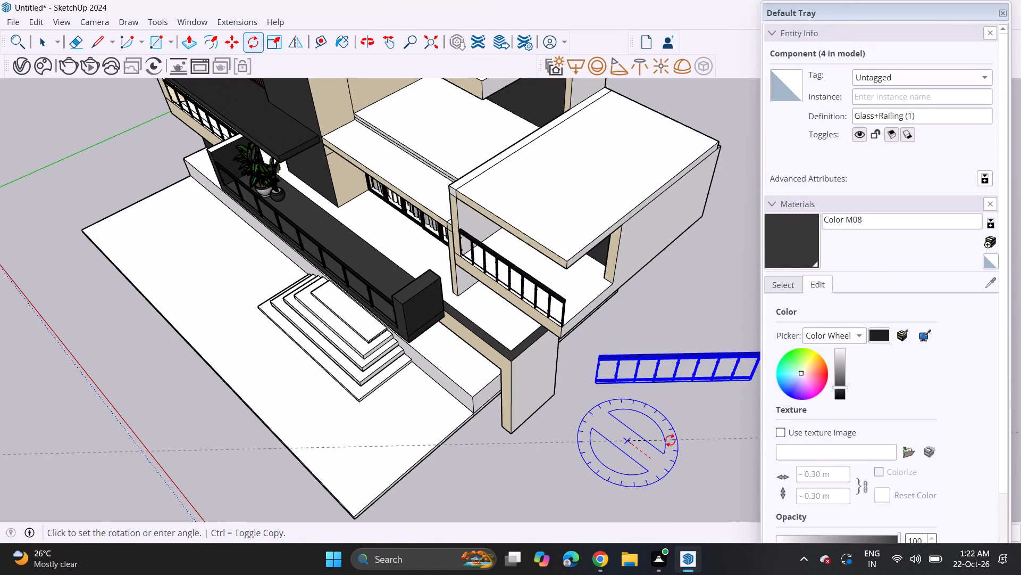
pyautogui.click(675, 397)
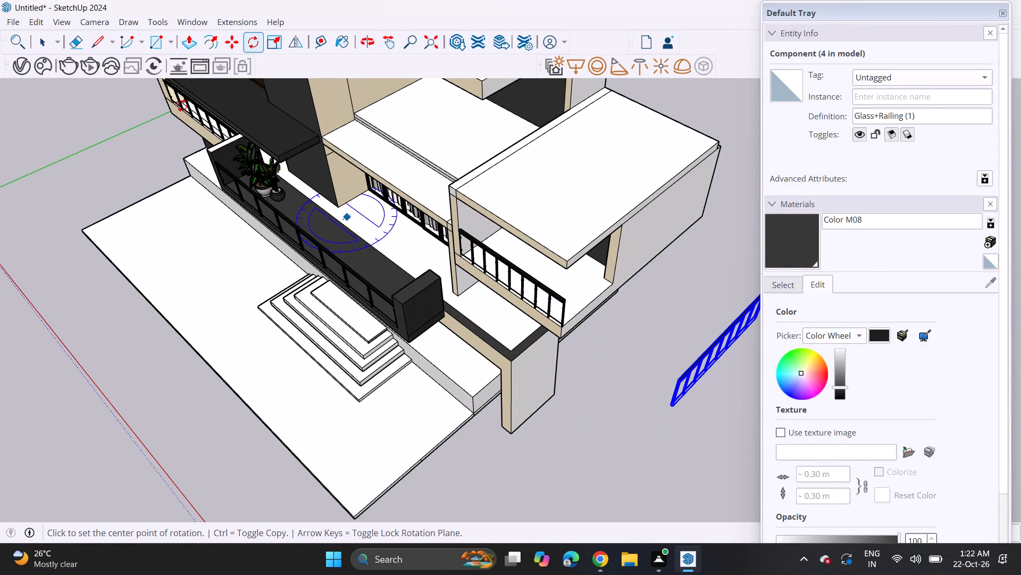
pyautogui.click(236, 49)
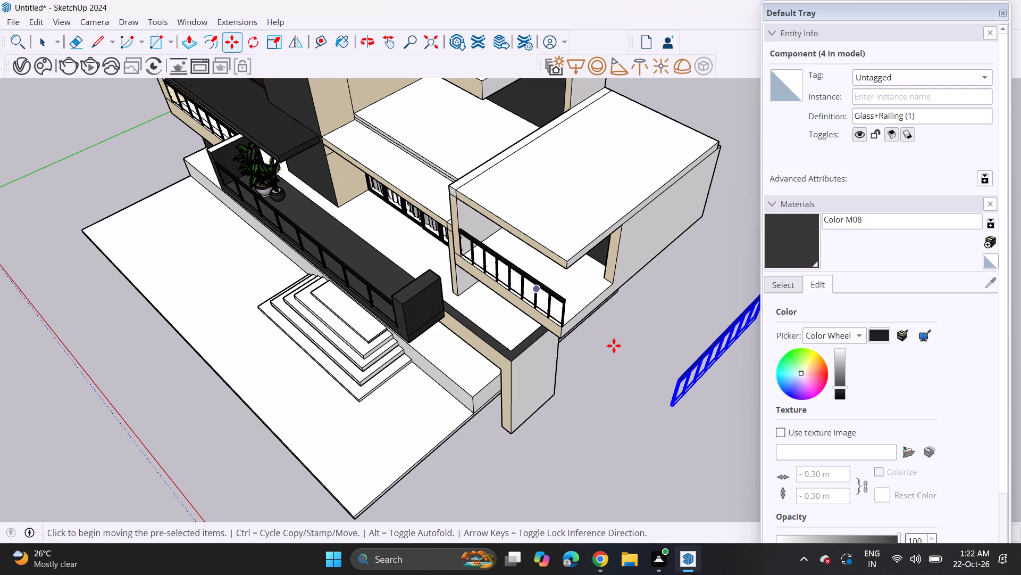
pyautogui.click(671, 409)
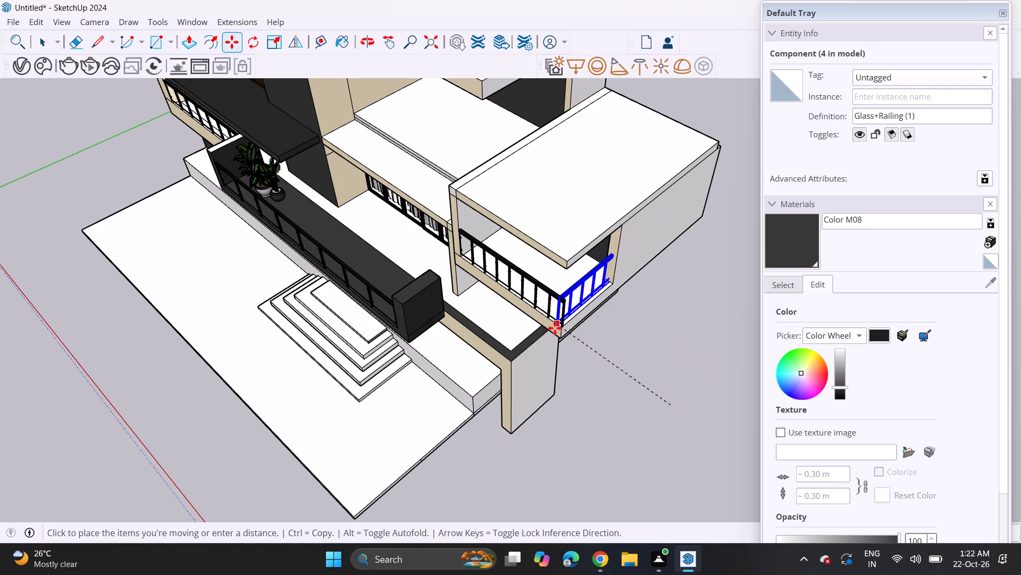
pyautogui.click(557, 328)
pyautogui.moveTo(685, 309); pyautogui.dragTo(802, 175, button='middle')
pyautogui.press('space')
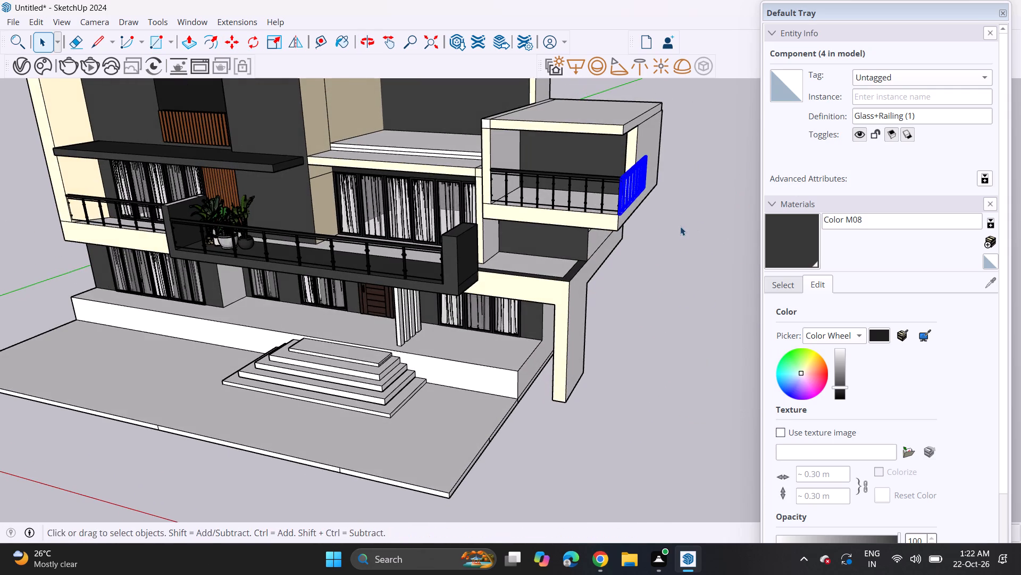
pyautogui.click(680, 226)
# Push/Pull the end faces of the ground slab outward by the same distance, extending it past the outer column.
pyautogui.moveTo(615, 245); pyautogui.dragTo(775, 198, button='middle')
pyautogui.scroll(-3, 609, 260)
pyautogui.moveTo(604, 295); pyautogui.dragTo(689, 301, button='middle')
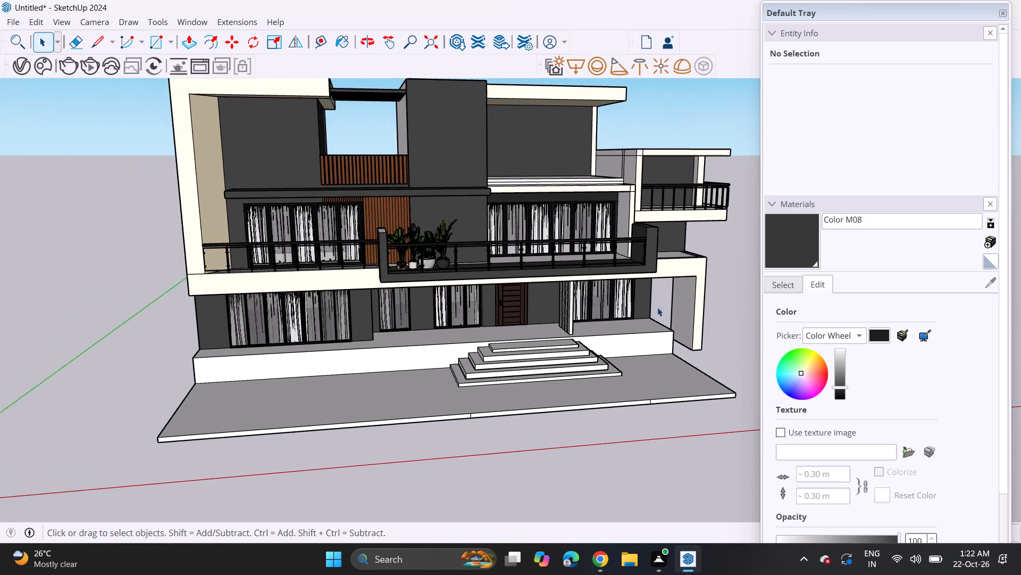
pyautogui.moveTo(646, 299); pyautogui.dragTo(600, 244, button='middle')
pyautogui.moveTo(590, 242); pyautogui.dragTo(581, 252, button='middle')
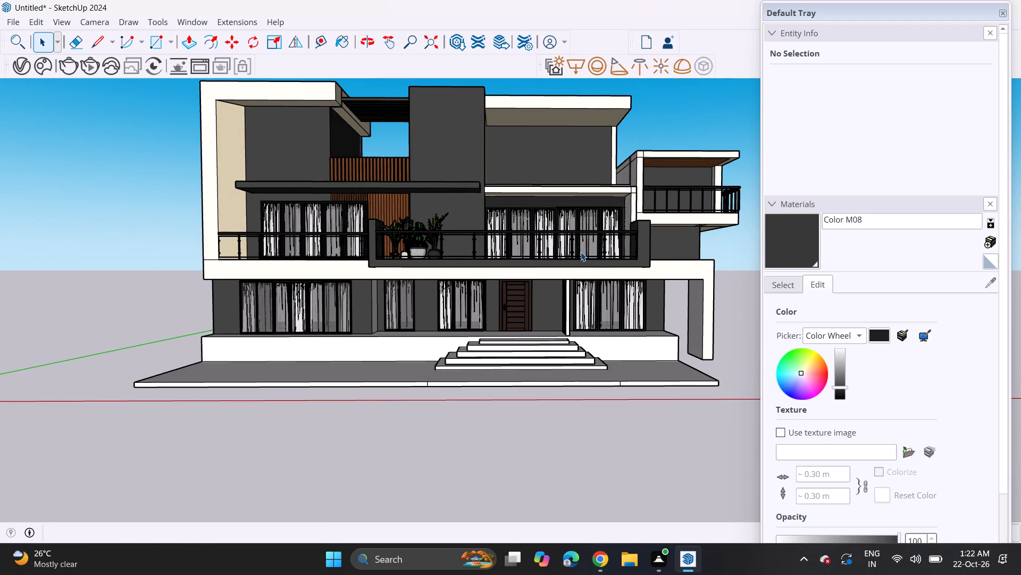
pyautogui.moveTo(715, 343); pyautogui.dragTo(574, 325, button='middle')
pyautogui.scroll(1, 657, 344)
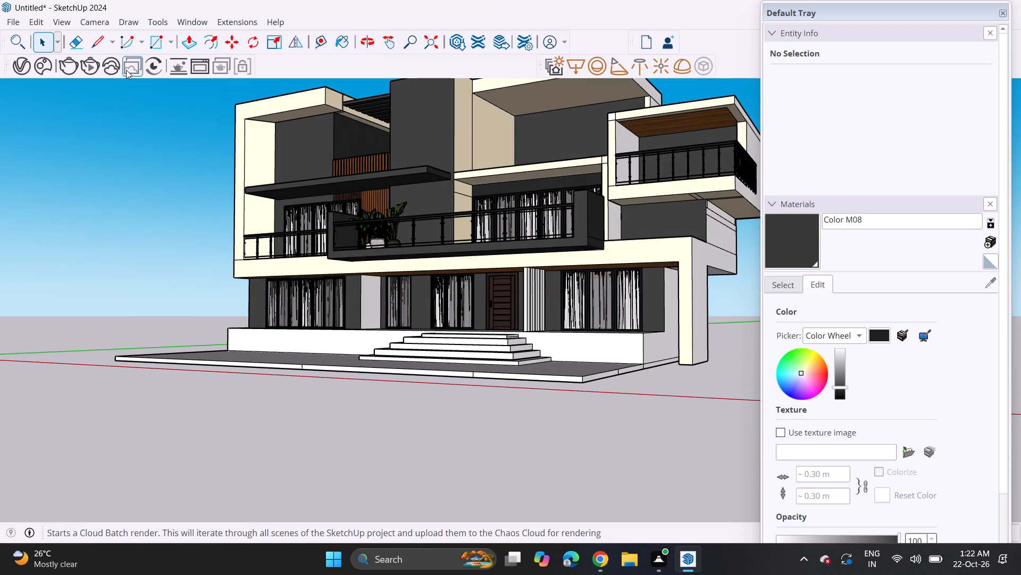
pyautogui.click(190, 45)
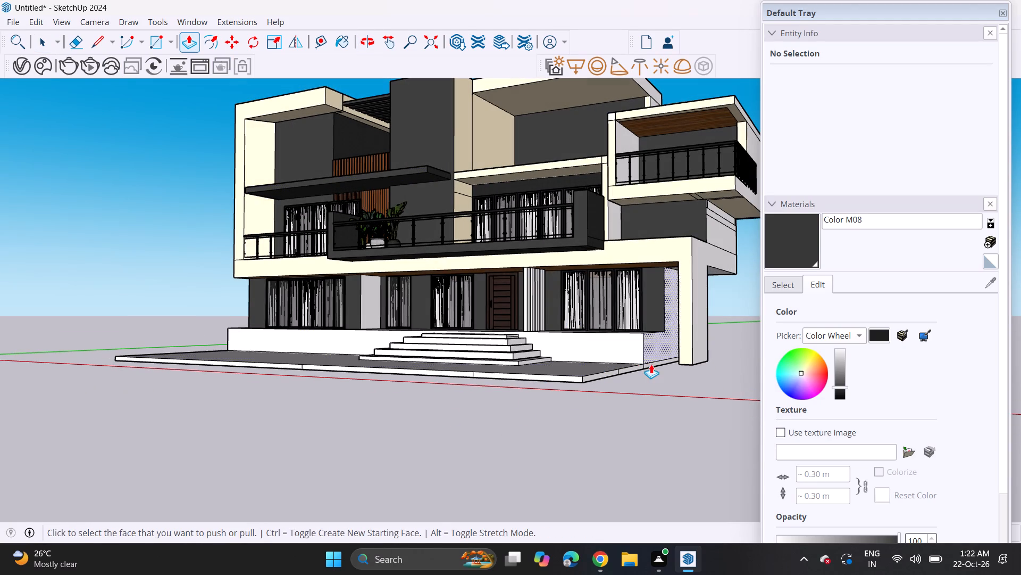
pyautogui.click(656, 365)
pyautogui.click(741, 376)
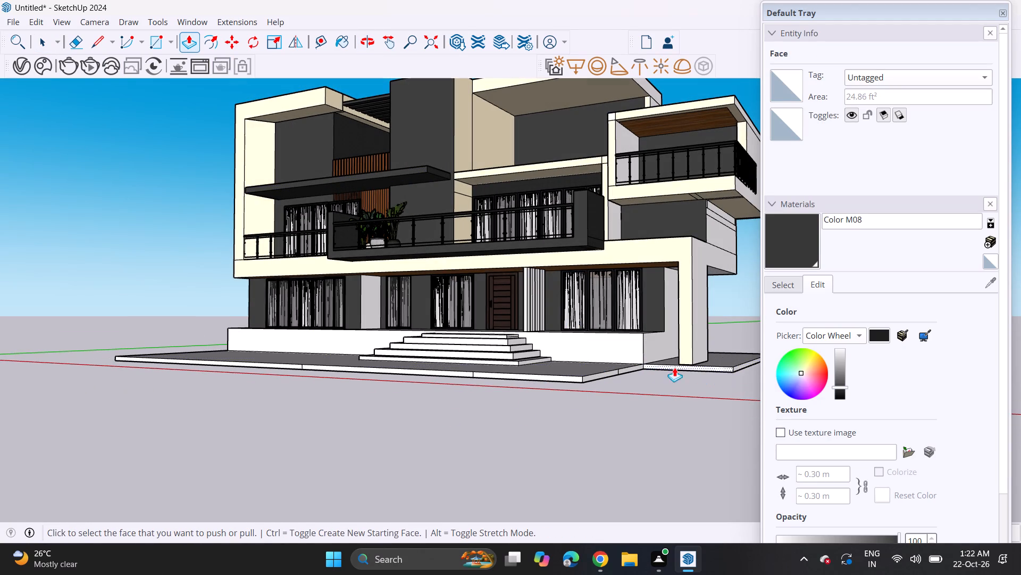
pyautogui.doubleClick(627, 373)
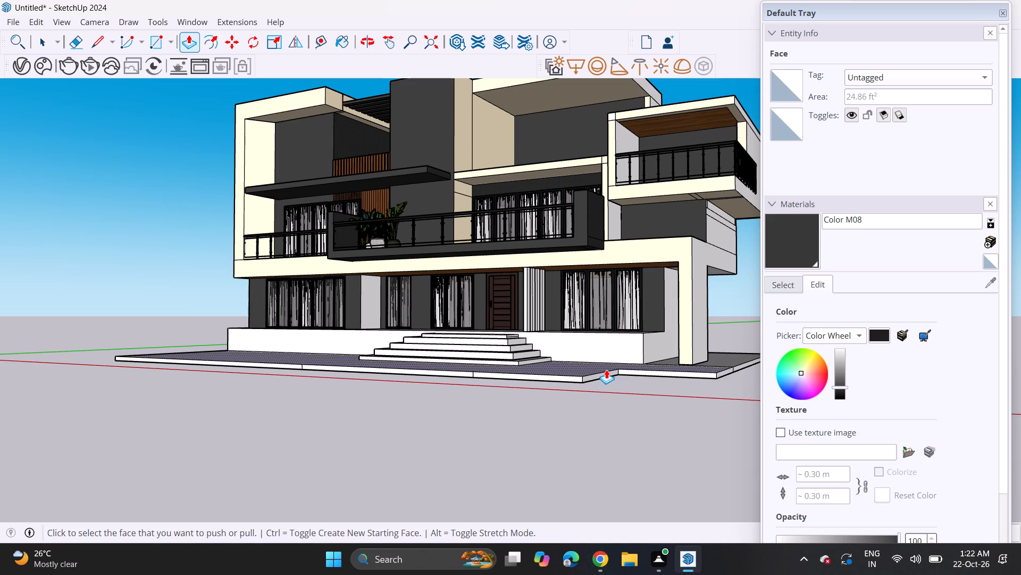
pyautogui.doubleClick(604, 376)
# Erase the seam lines on the extended ground slab, across its top beside the outer column and along its front edge.
pyautogui.moveTo(599, 359); pyautogui.dragTo(702, 469, button='middle')
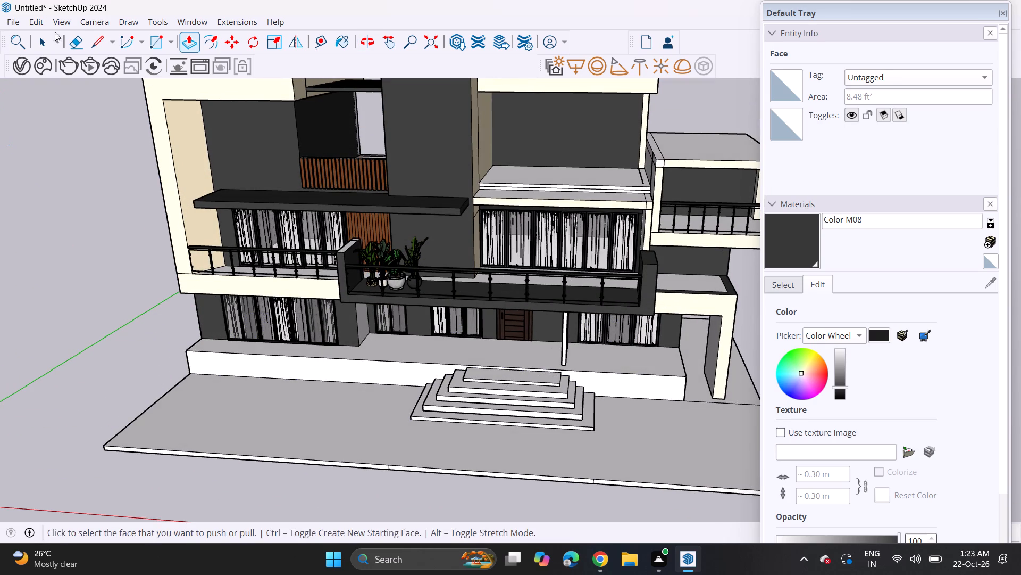
pyautogui.moveTo(69, 38); pyautogui.dragTo(88, 44)
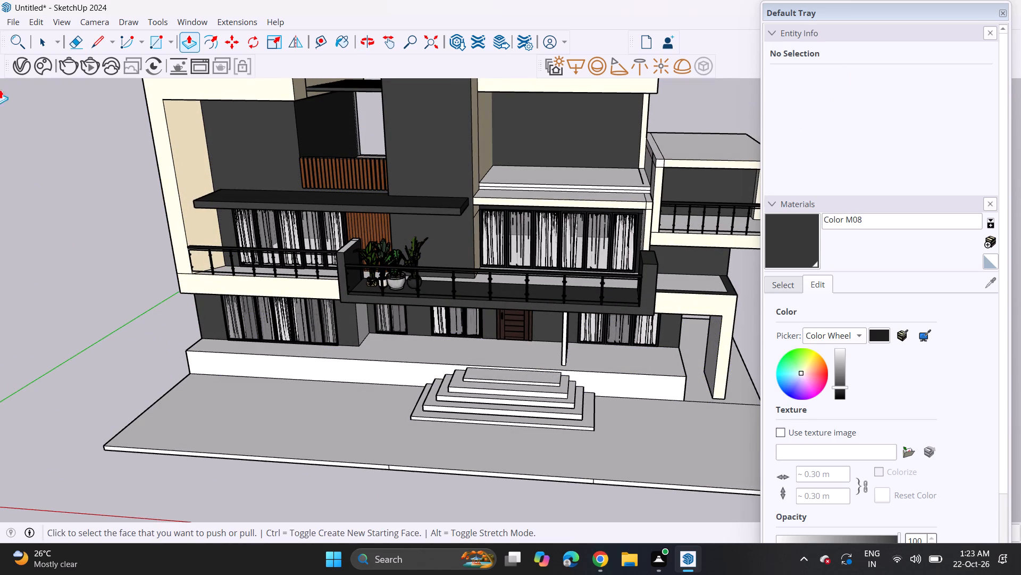
pyautogui.click(70, 43)
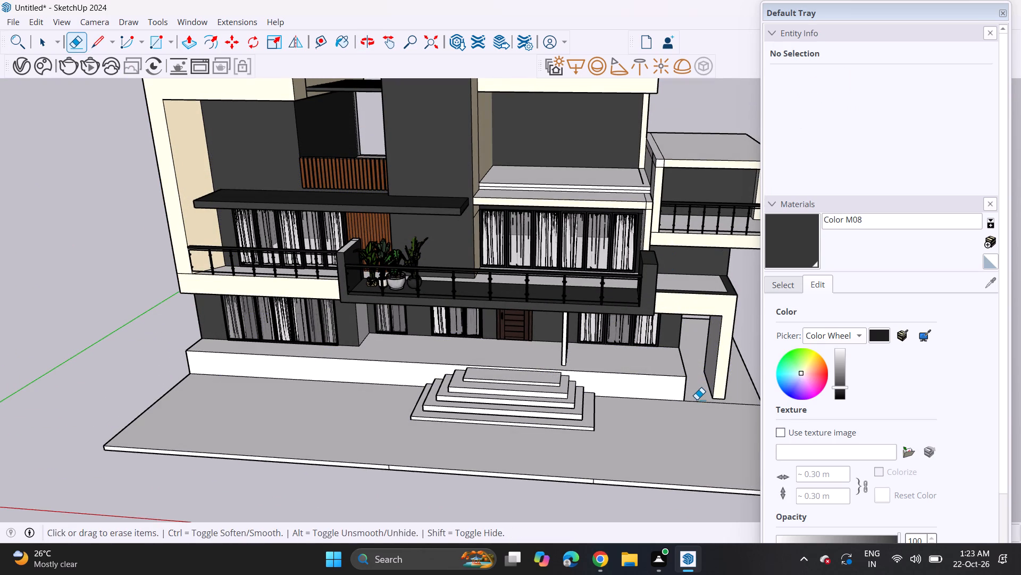
pyautogui.click(697, 399)
pyautogui.moveTo(702, 401); pyautogui.dragTo(701, 411)
pyautogui.scroll(-2, 609, 444)
pyautogui.scroll(3, 585, 464)
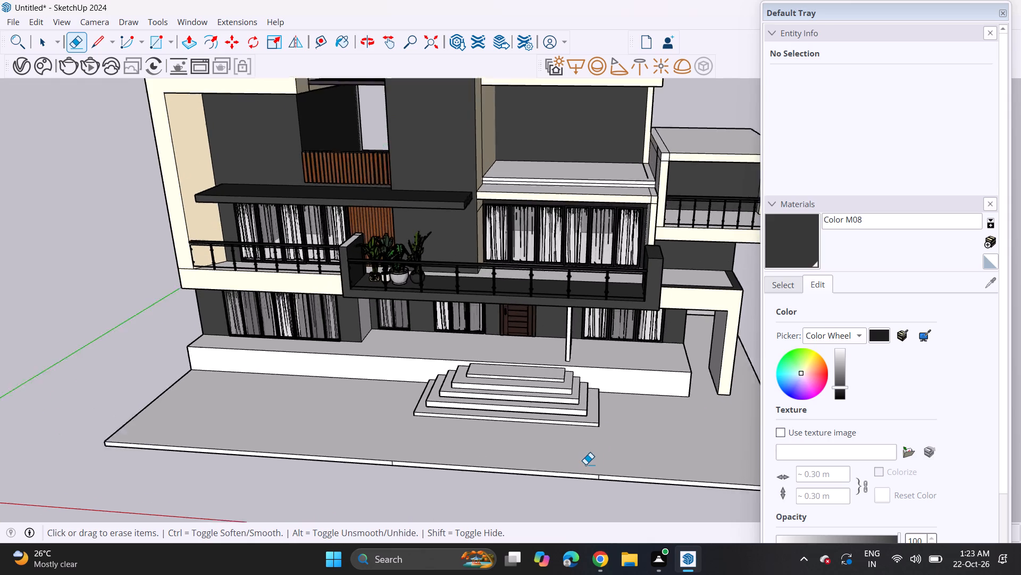
pyautogui.scroll(8, 589, 474)
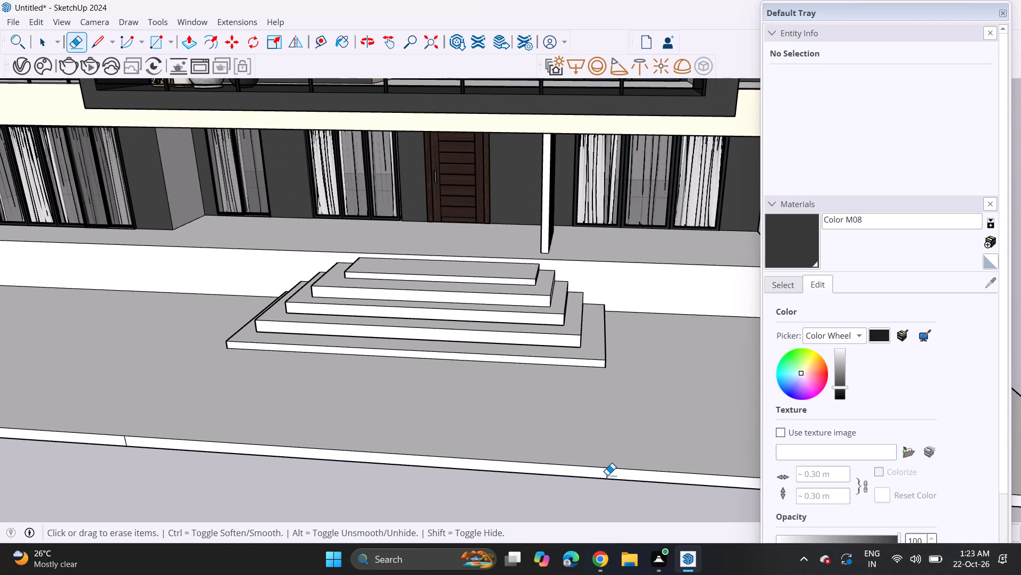
pyautogui.click(607, 475)
pyautogui.click(128, 441)
# Examine the villa's front elevation with the extended ground slab and the side balcony's railings.
pyautogui.scroll(-9, 128, 441)
pyautogui.moveTo(133, 393); pyautogui.dragTo(403, 463, button='middle')
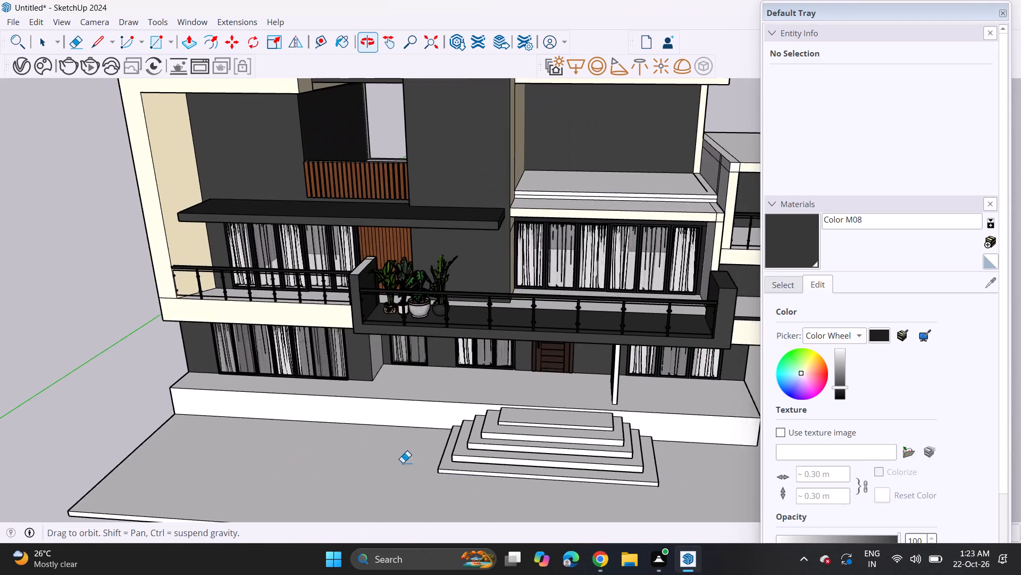
pyautogui.moveTo(403, 463); pyautogui.dragTo(400, 469, button='middle')
pyautogui.scroll(-5, 401, 396)
pyautogui.moveTo(401, 392); pyautogui.dragTo(461, 241, button='middle')
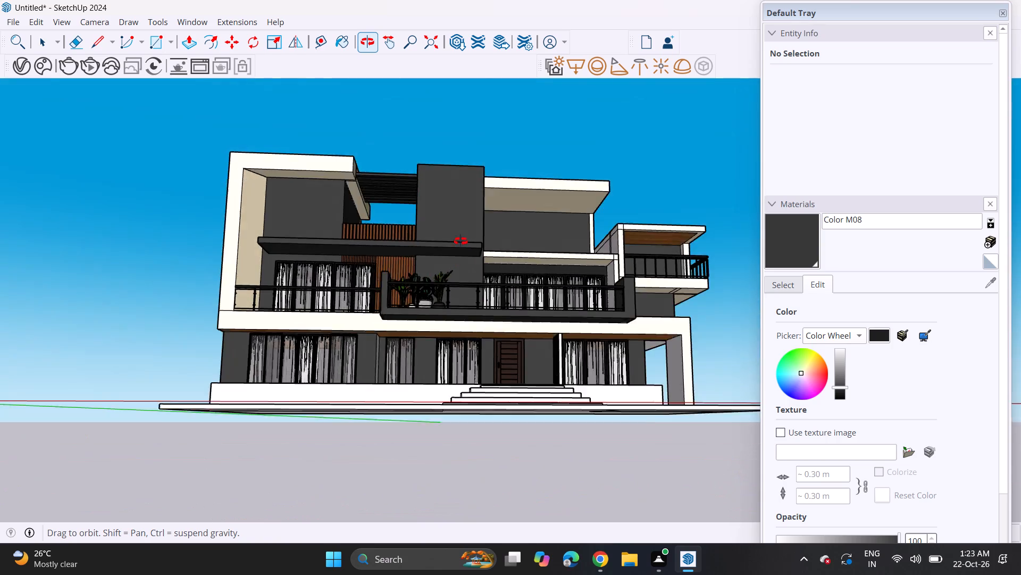
pyautogui.moveTo(461, 241); pyautogui.dragTo(448, 299, button='middle')
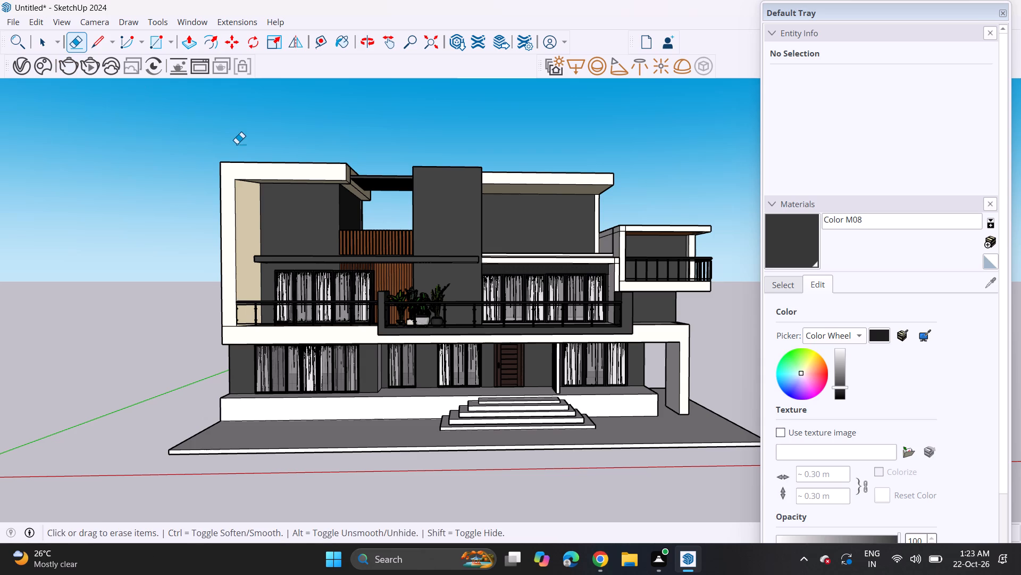
pyautogui.scroll(1, 553, 321)
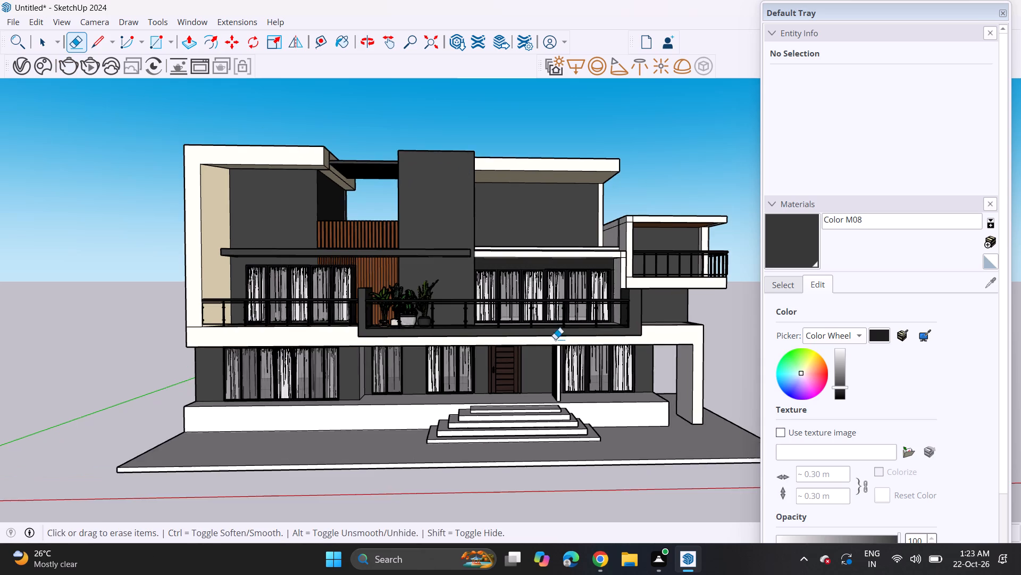
# Draw a line across the raised plinth's top from its front edge to the house wall, just beyond the white slat partition.
pyautogui.moveTo(537, 395); pyautogui.dragTo(526, 460, button='middle')
pyautogui.click(98, 46)
pyautogui.scroll(2, 755, 400)
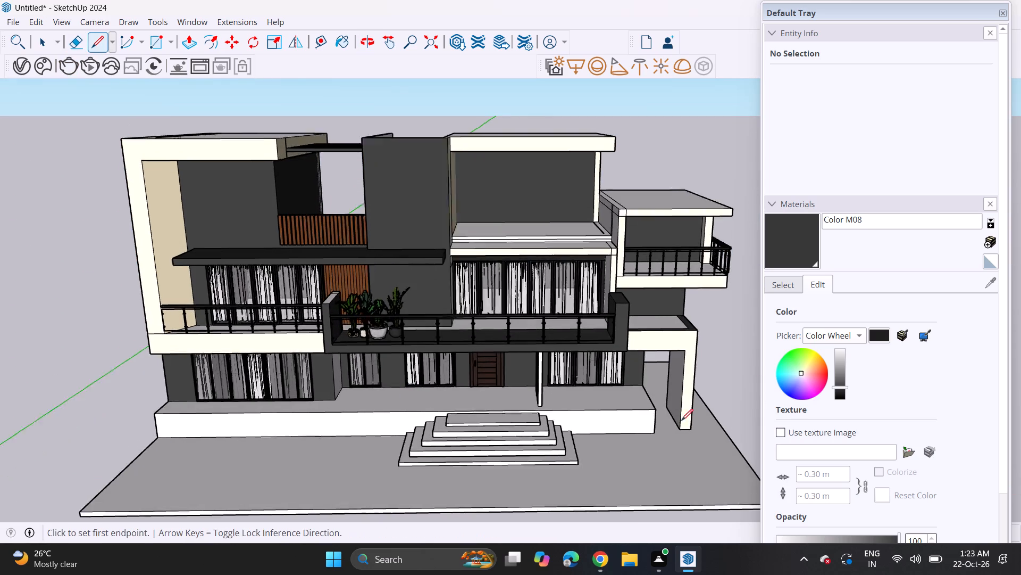
pyautogui.scroll(2, 681, 421)
pyautogui.scroll(4, 467, 410)
pyautogui.click(549, 405)
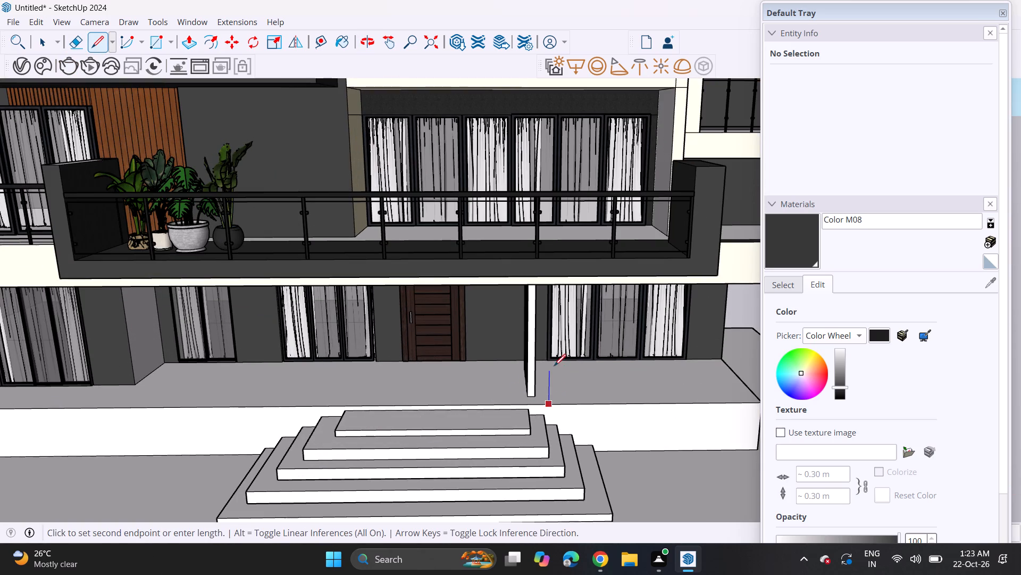
pyautogui.moveTo(542, 363); pyautogui.dragTo(519, 444, button='middle')
pyautogui.moveTo(514, 429); pyautogui.dragTo(505, 410, button='middle')
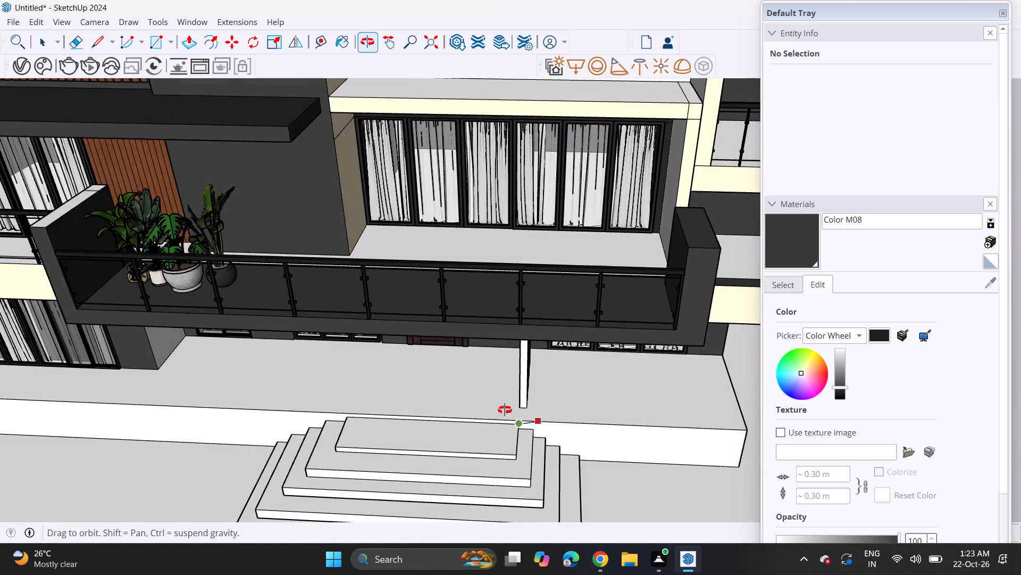
pyautogui.moveTo(505, 410); pyautogui.dragTo(406, 331, button='middle')
pyautogui.click(559, 377)
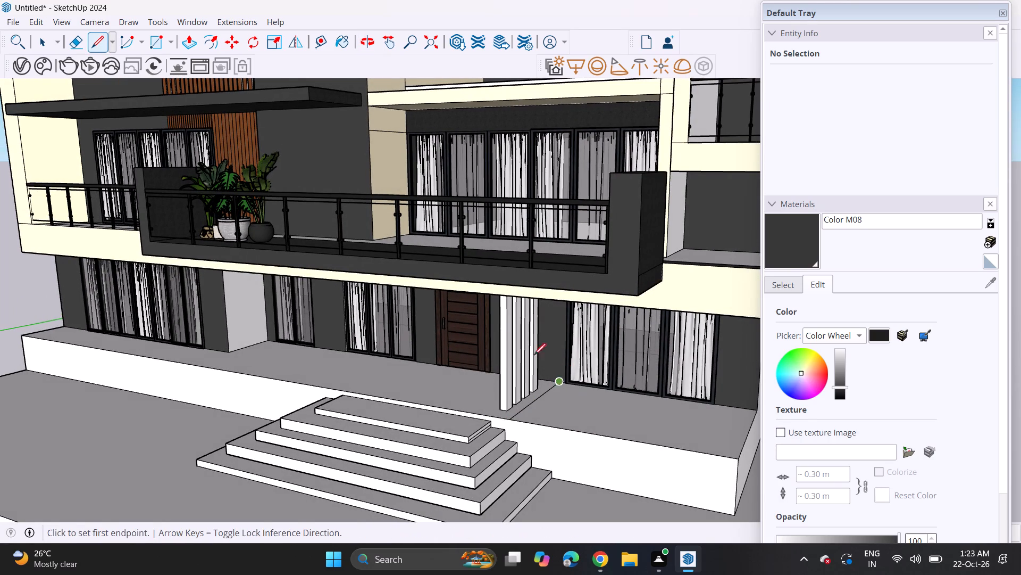
# Push the plinth section in front of the ground-floor window beyond the slat partition down in stages, leaving only a low slab.
pyautogui.click(195, 47)
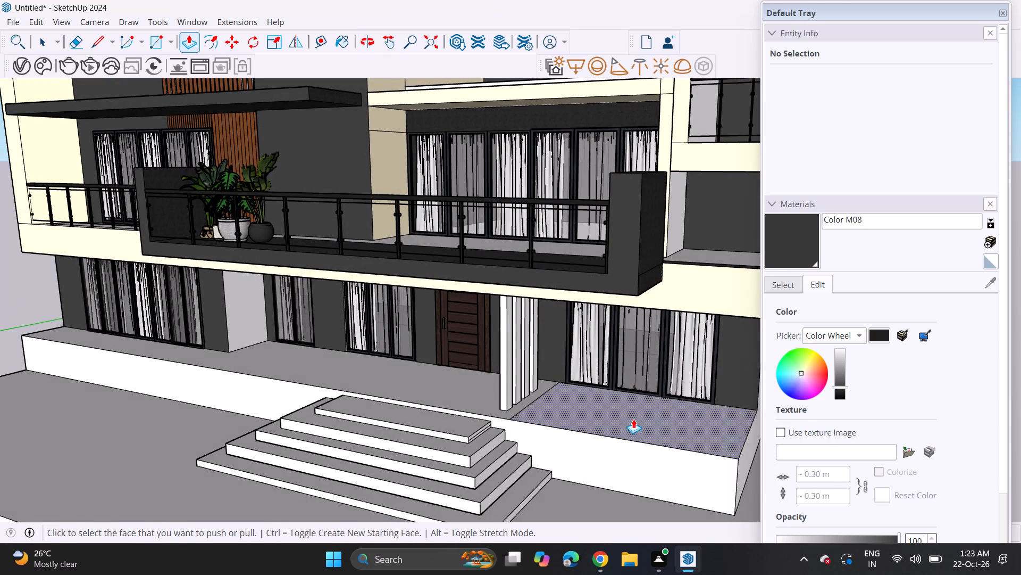
pyautogui.click(633, 419)
pyautogui.click(628, 462)
pyautogui.click(644, 433)
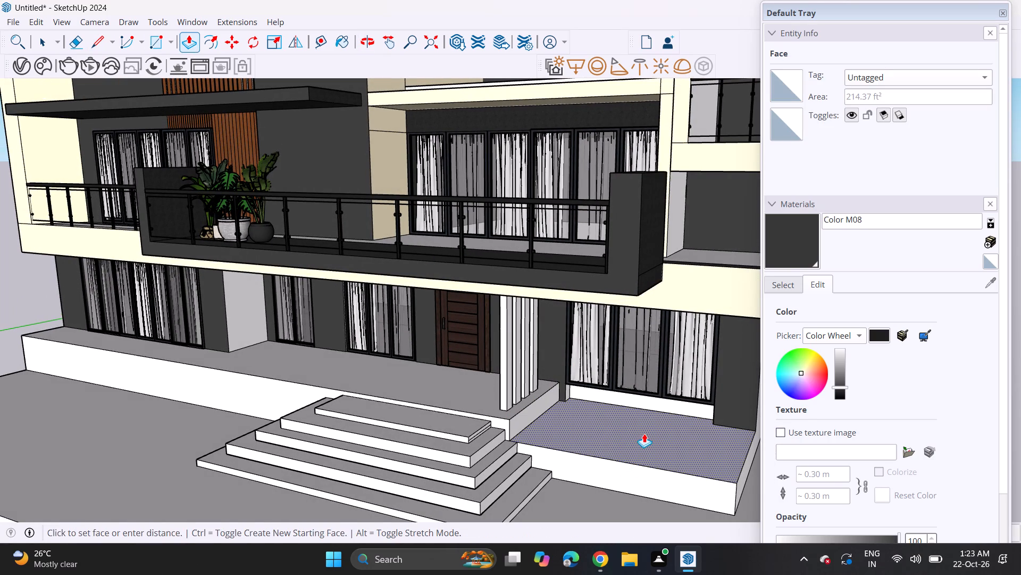
pyautogui.click(640, 451)
pyautogui.click(647, 425)
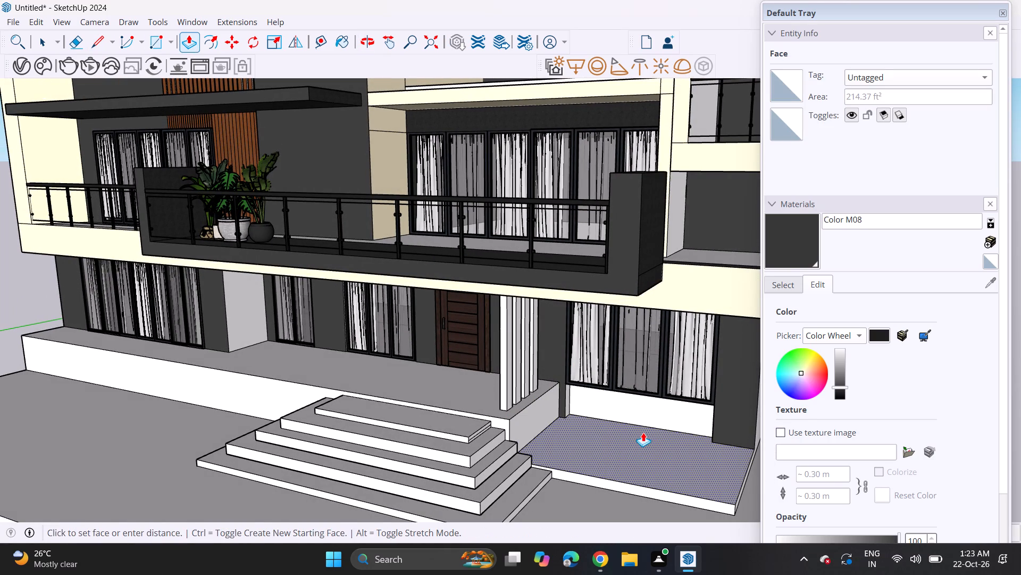
pyautogui.click(643, 432)
# Import the PLANTS component from the Downloads folder into the villa model.
pyautogui.click(5, 22)
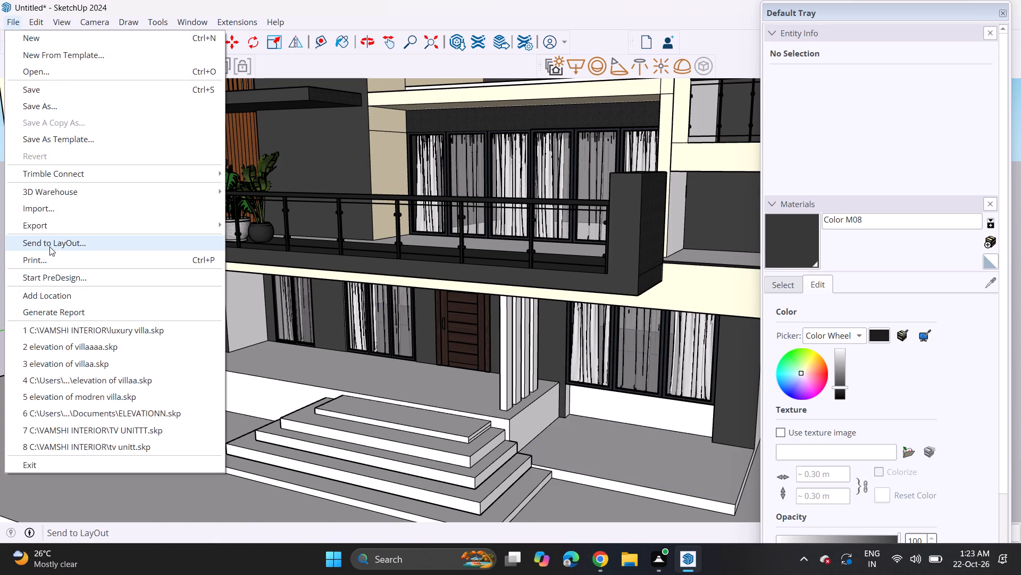
pyautogui.click(54, 204)
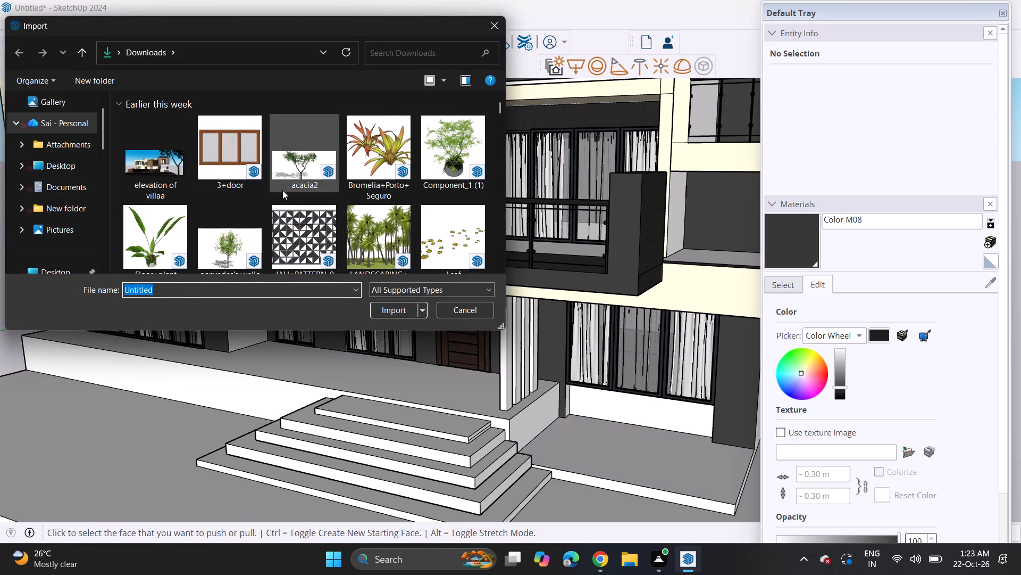
pyautogui.scroll(-16, 282, 190)
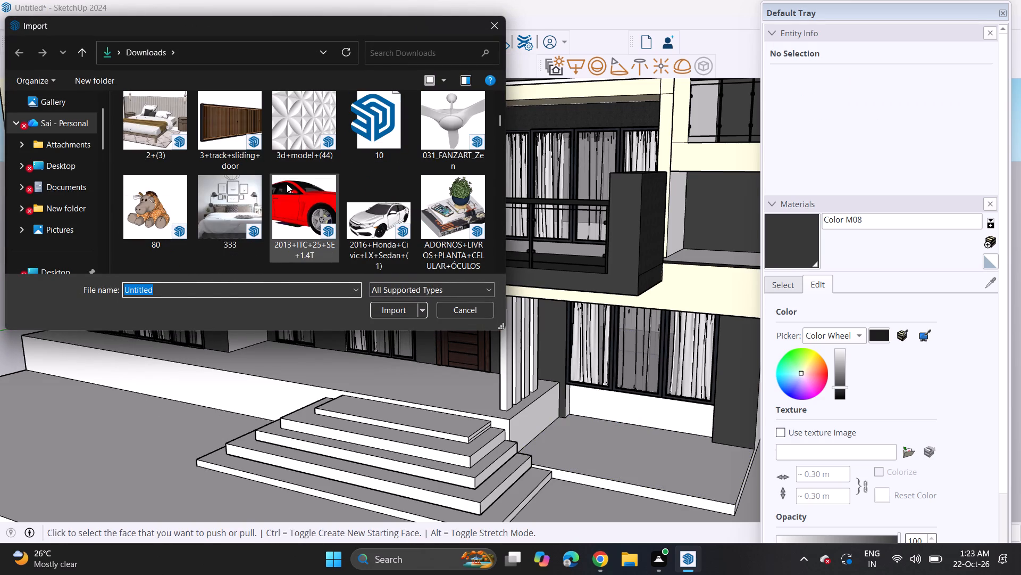
pyautogui.scroll(-4, 287, 184)
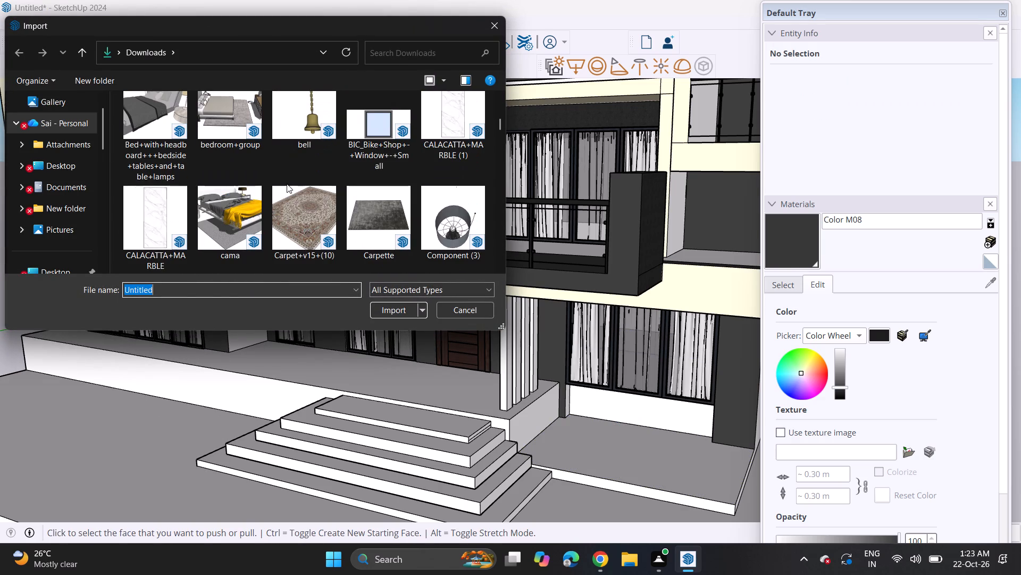
pyautogui.scroll(-3, 287, 184)
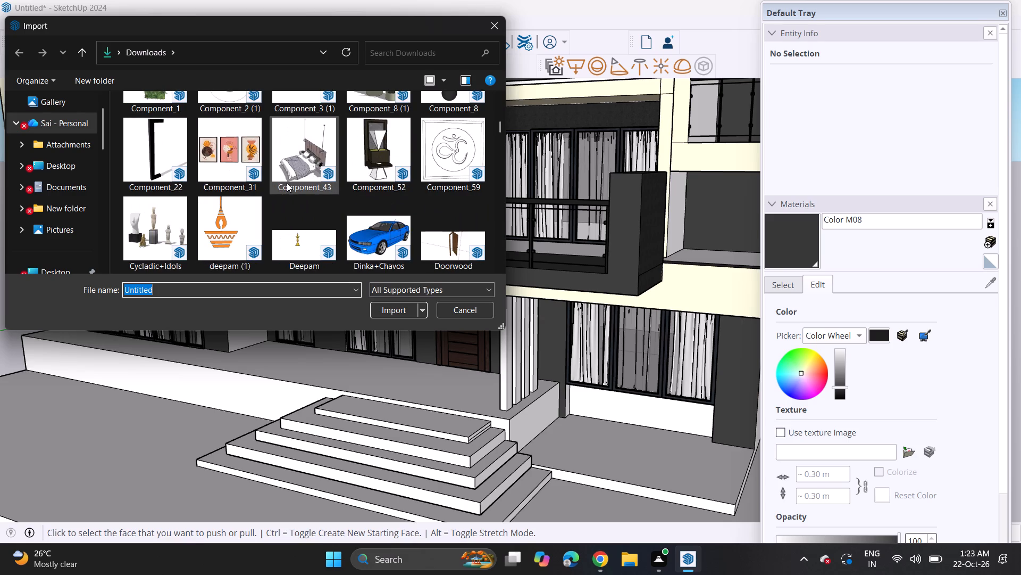
pyautogui.scroll(-7, 287, 183)
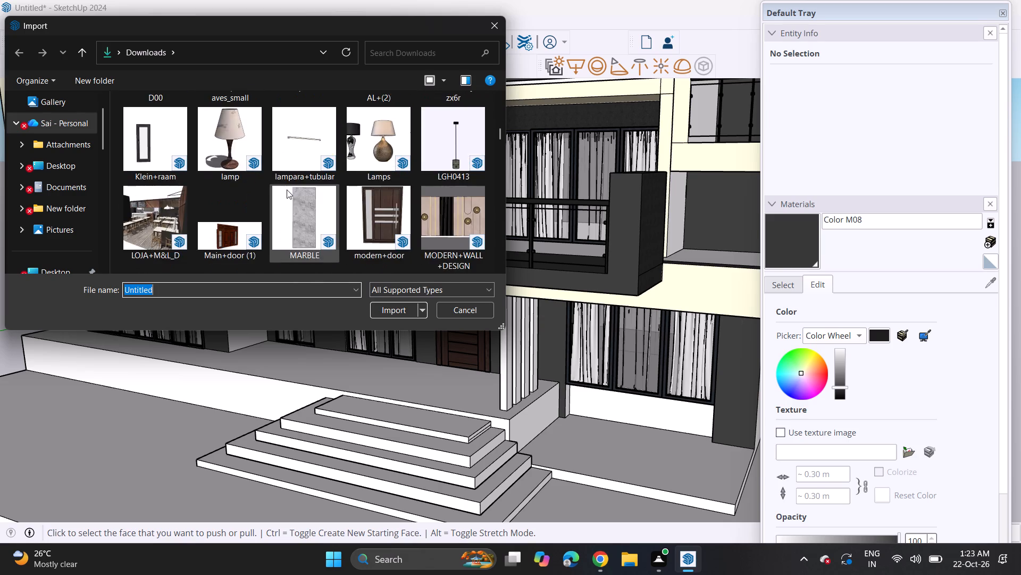
pyautogui.scroll(-9, 287, 190)
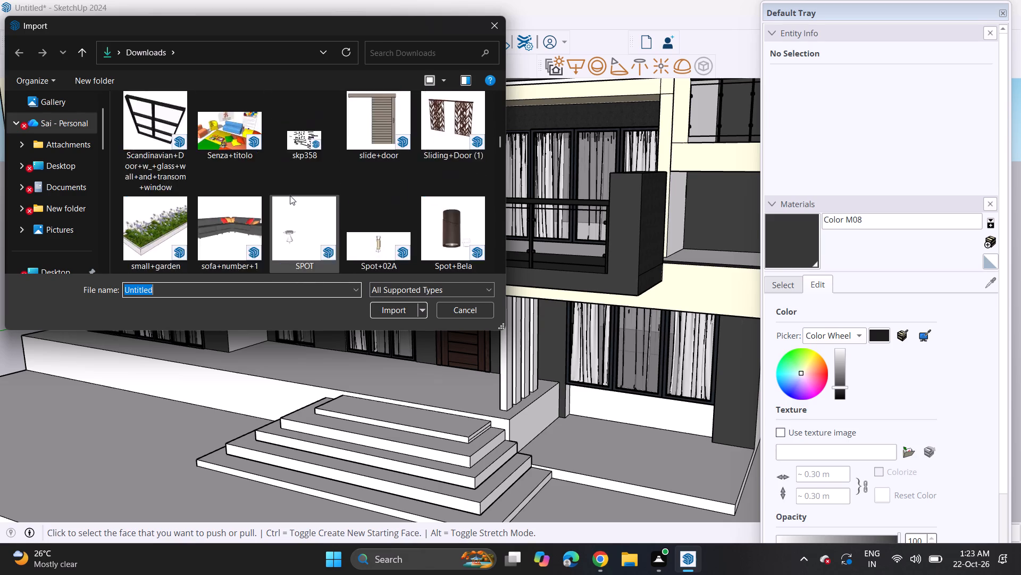
pyautogui.scroll(-10, 290, 195)
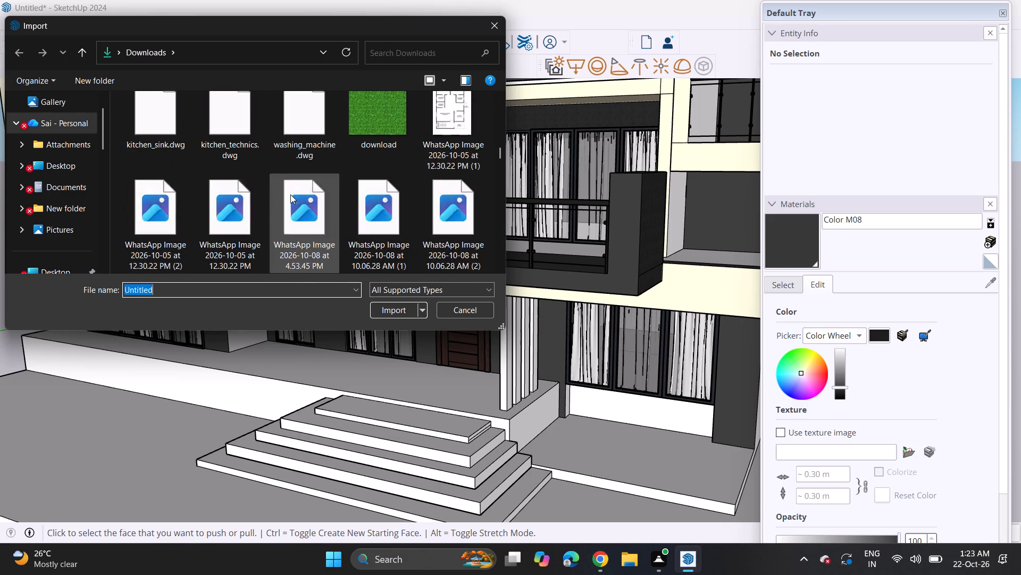
pyautogui.scroll(-8, 290, 195)
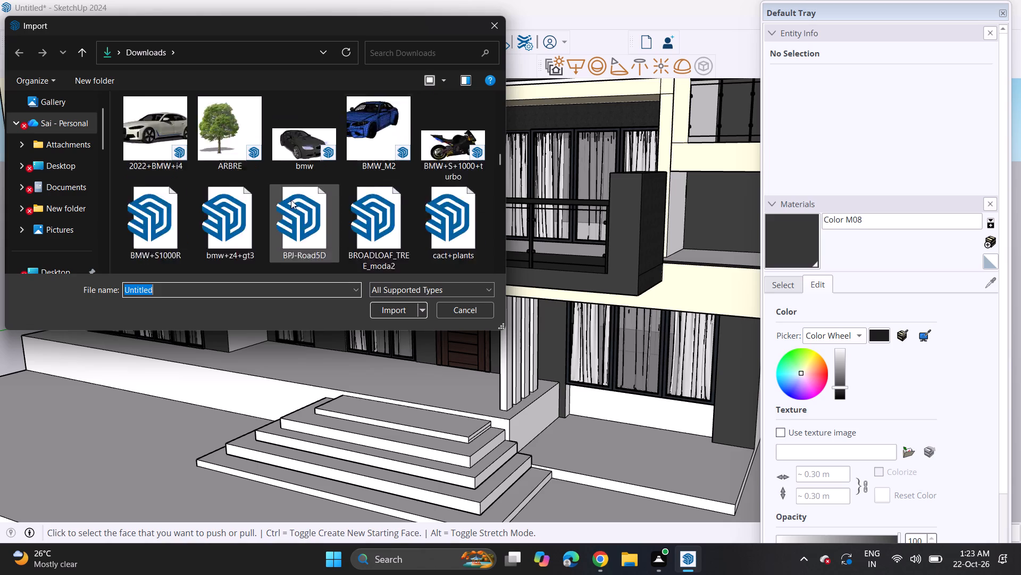
pyautogui.scroll(-3, 291, 200)
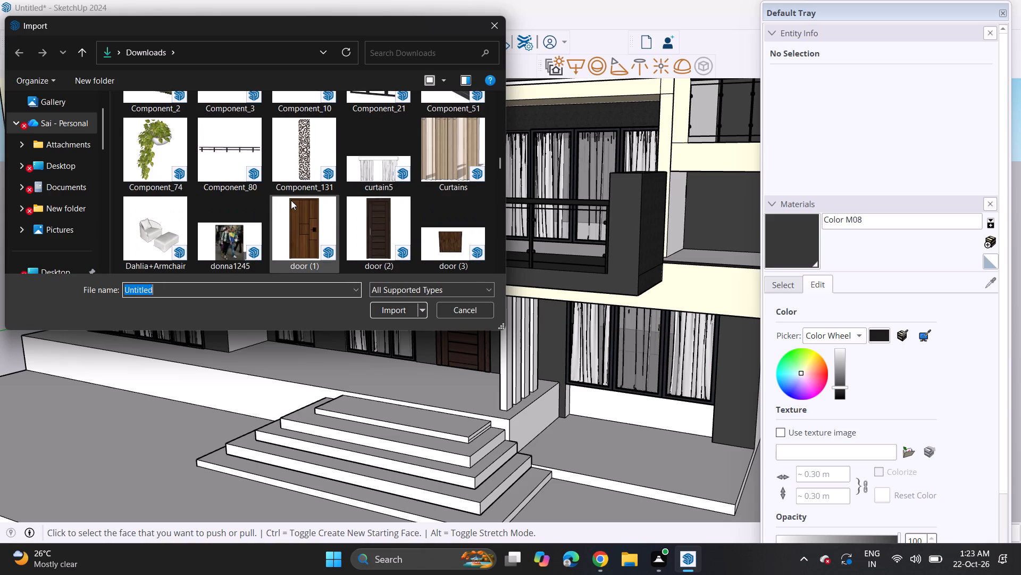
pyautogui.scroll(-2, 291, 200)
pyautogui.scroll(-2, 355, 195)
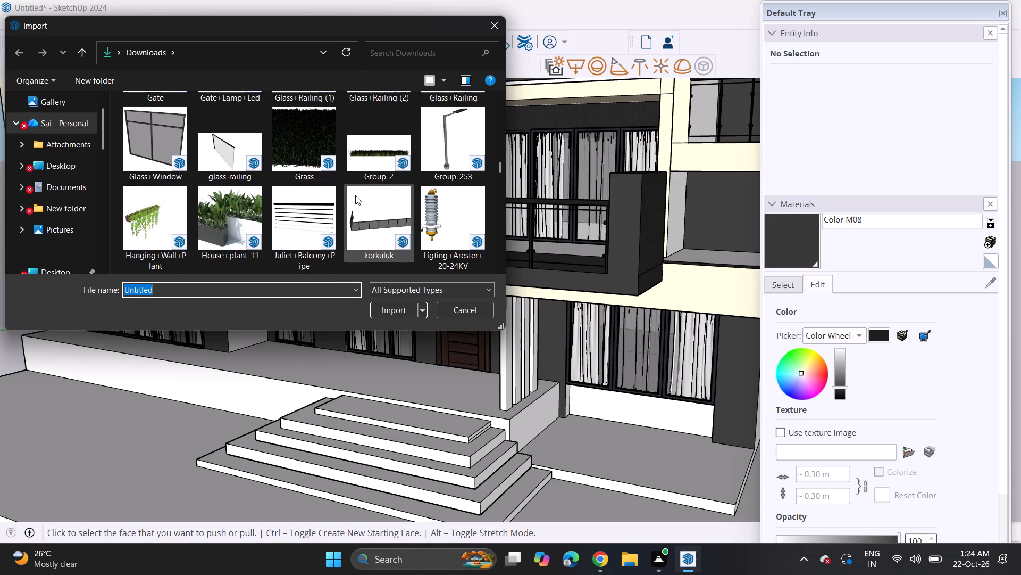
pyautogui.scroll(-4, 355, 195)
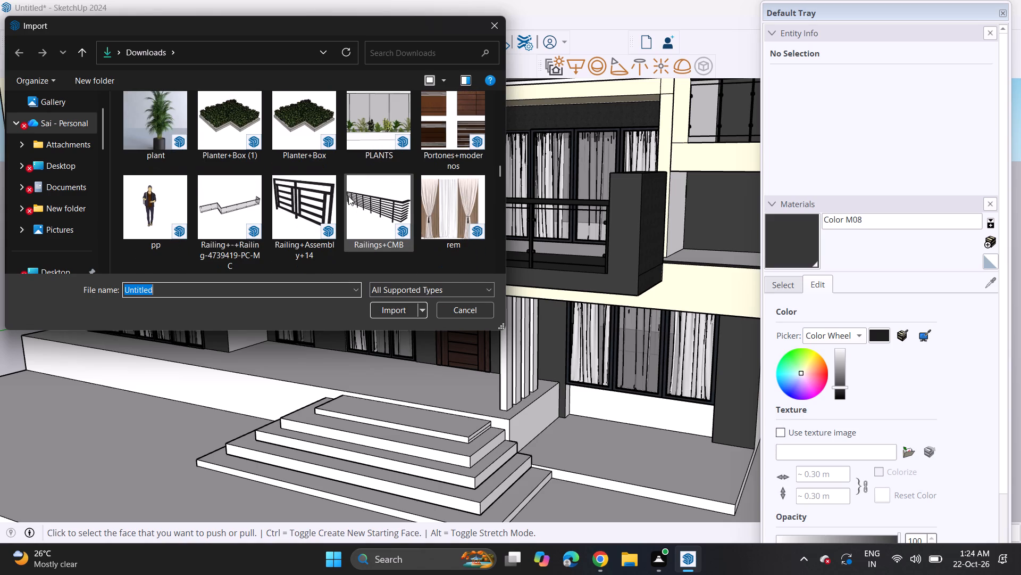
pyautogui.click(377, 129)
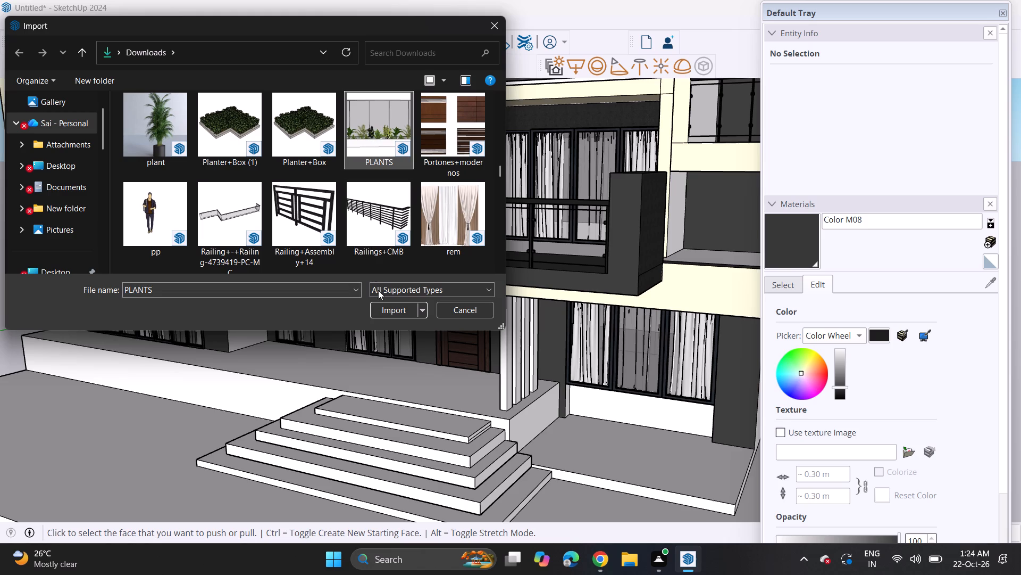
pyautogui.click(382, 309)
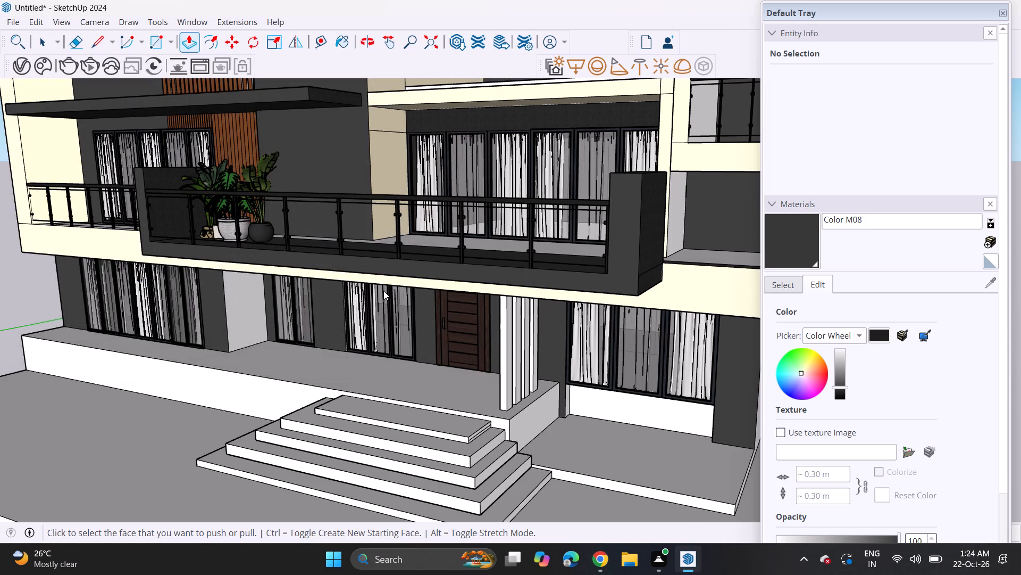
pyautogui.click(614, 315)
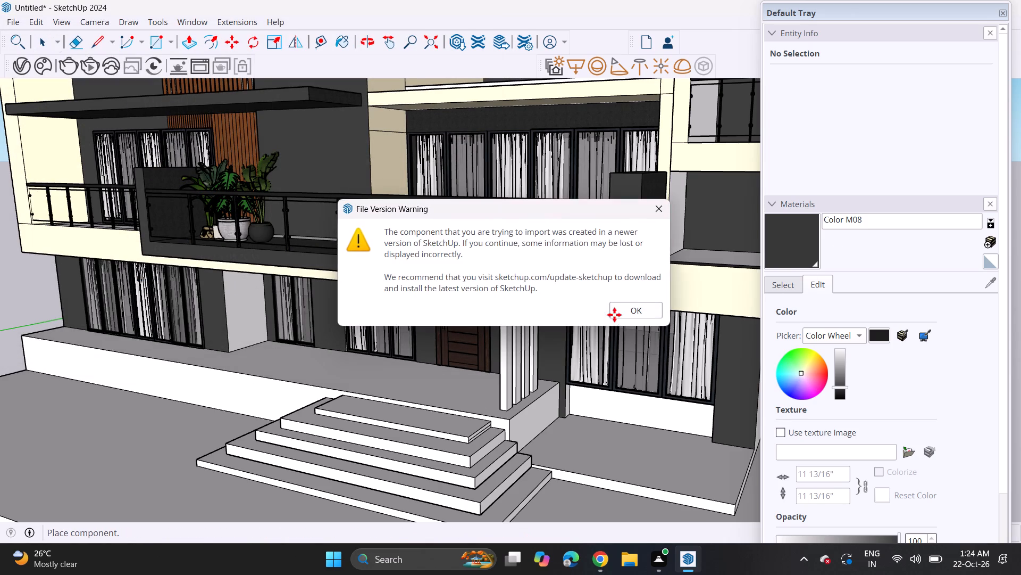
# Place the imported PLANTS component on the empty ground beyond the outer column side of the villa's base slab.
pyautogui.scroll(-11, 478, 406)
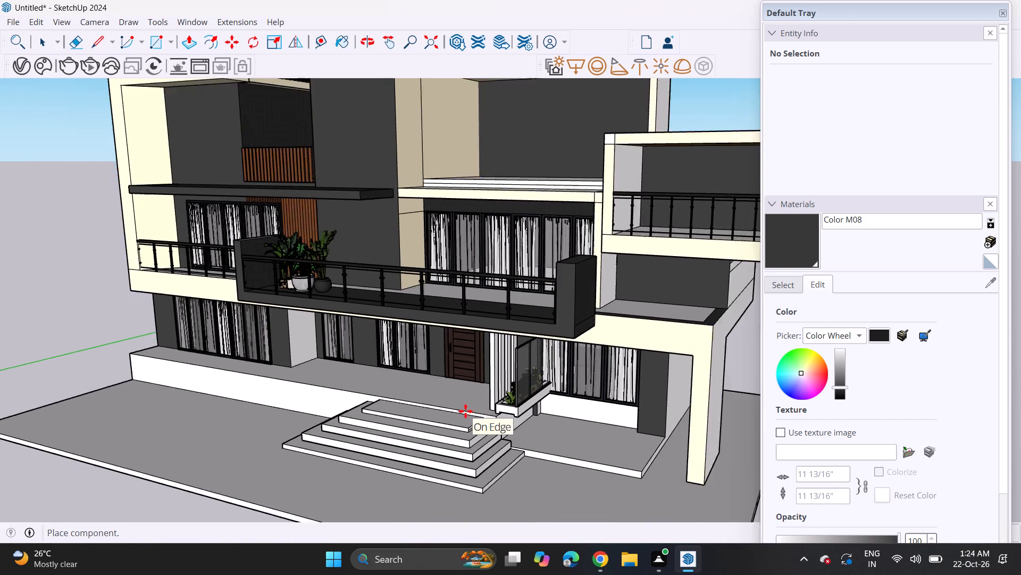
pyautogui.scroll(-4, 465, 411)
pyautogui.moveTo(465, 411); pyautogui.dragTo(616, 433, button='middle')
pyautogui.keyDown('shift'); pyautogui.moveTo(617, 409); pyautogui.dragTo(420, 401, button='middle'); pyautogui.keyUp('shift')
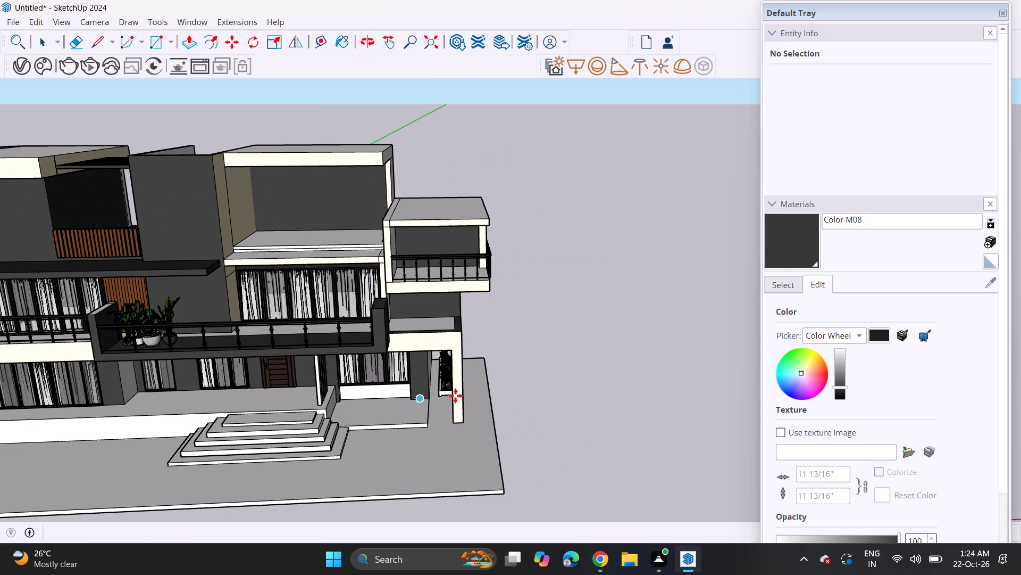
pyautogui.click(542, 426)
# Explode the placed PLANTS component and delete its tall window panel W1, keeping the planter box and plants.
pyautogui.rightClick(574, 410)
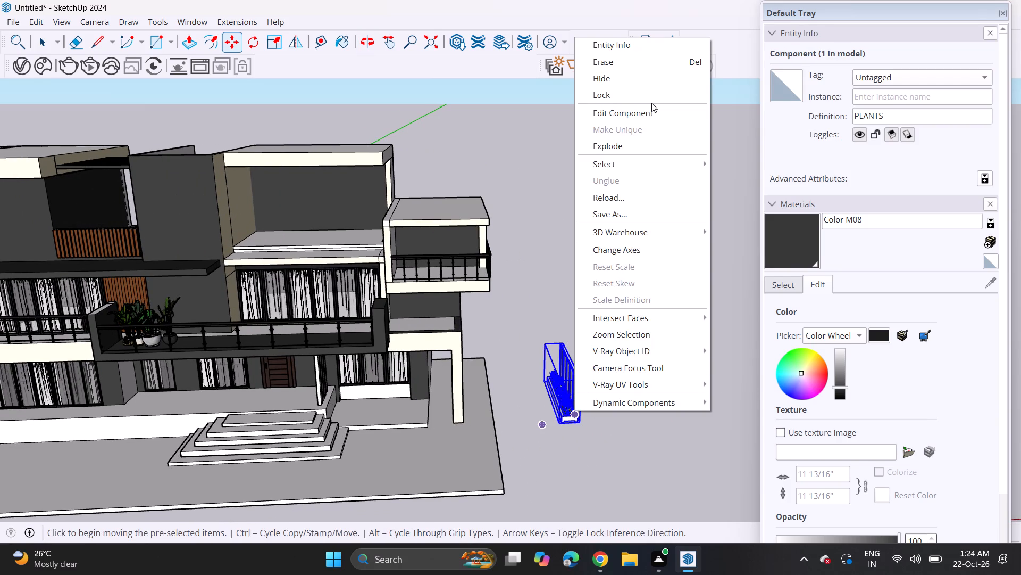
pyautogui.click(632, 143)
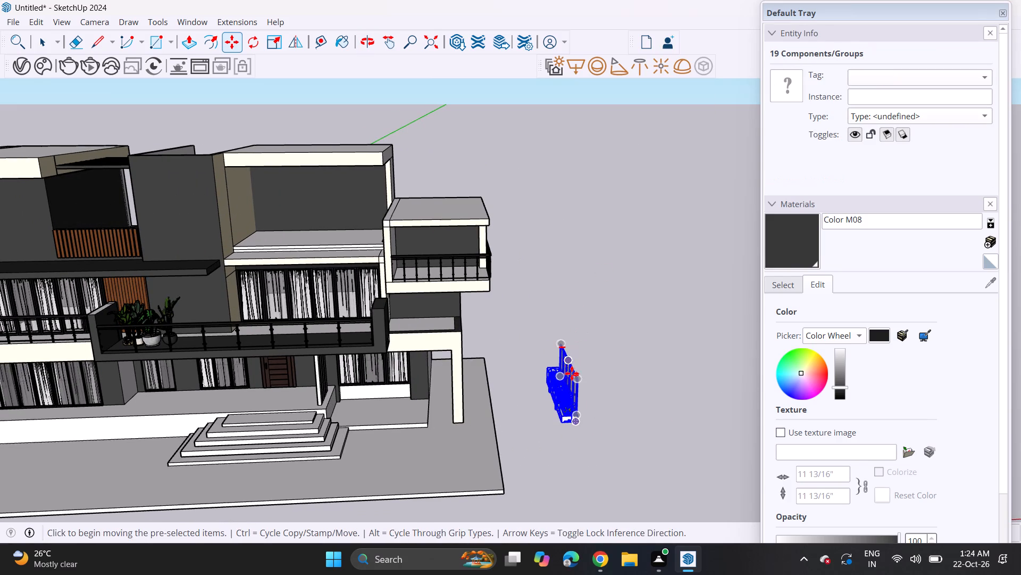
pyautogui.press('space')
pyautogui.click(583, 389)
pyautogui.click(578, 383)
pyautogui.press('Delete')
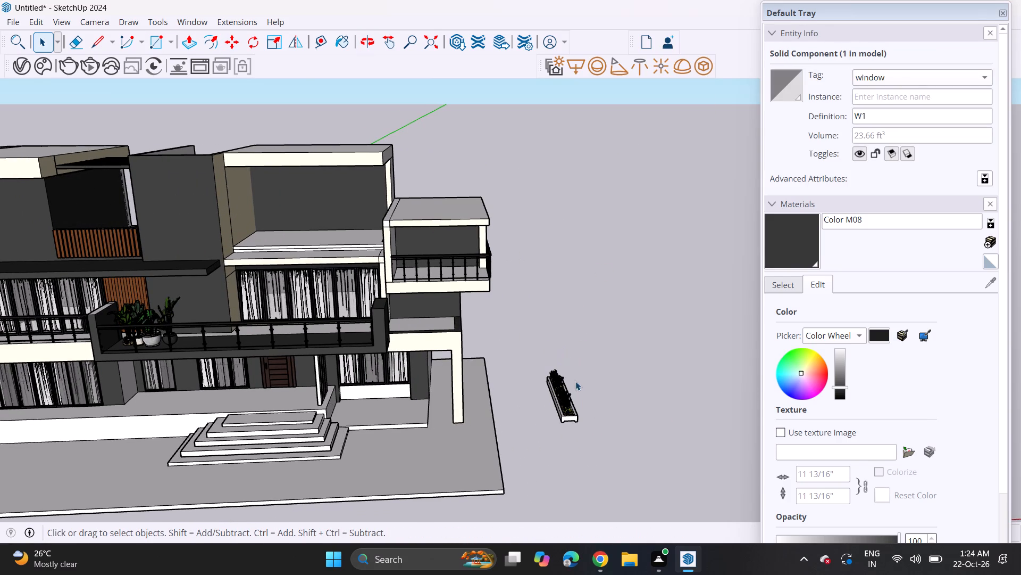
# Group the remaining planter box and all its plants into one object.
pyautogui.moveTo(532, 339); pyautogui.dragTo(614, 443)
pyautogui.rightClick(565, 407)
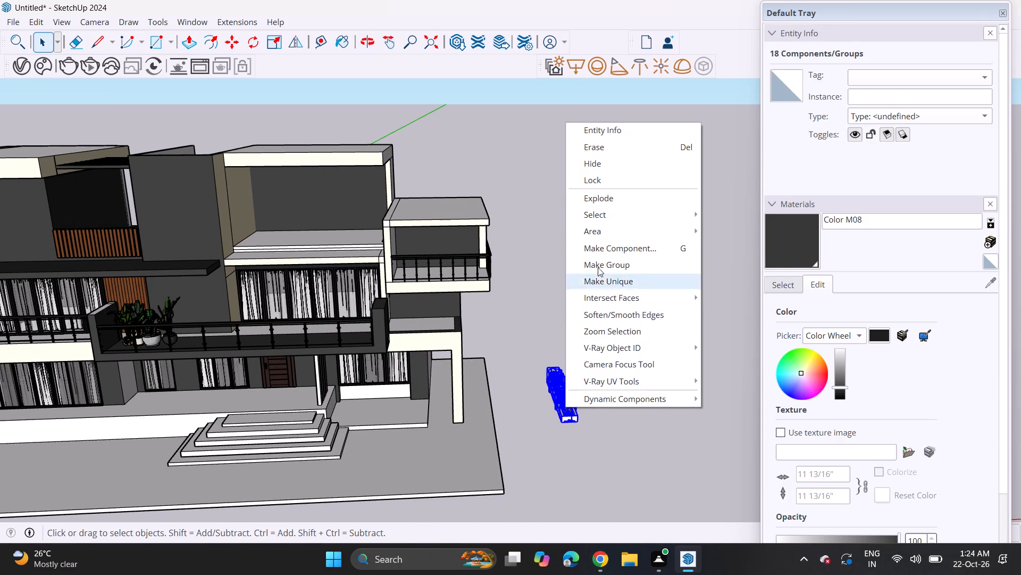
pyautogui.click(599, 265)
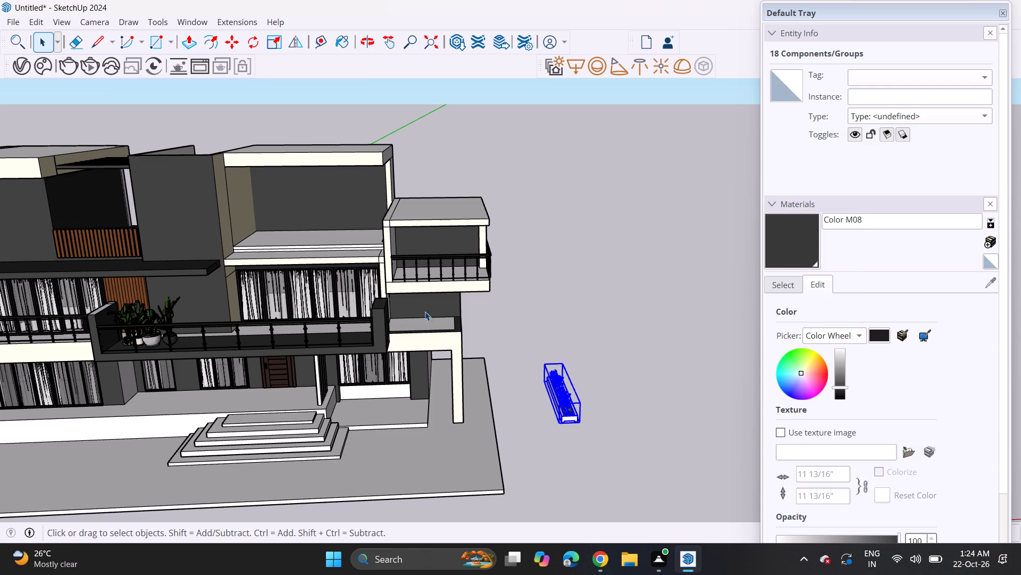
# Rotate the planter group a quarter turn in the ground plane so it runs parallel to the villa's front.
pyautogui.click(247, 39)
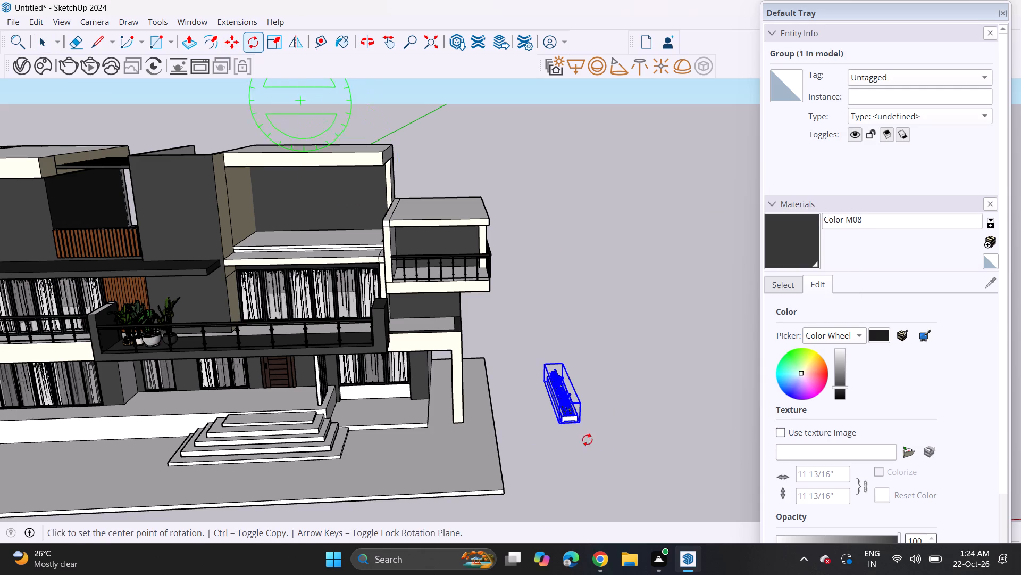
pyautogui.moveTo(595, 371); pyautogui.dragTo(595, 455, button='middle')
pyautogui.click(593, 429)
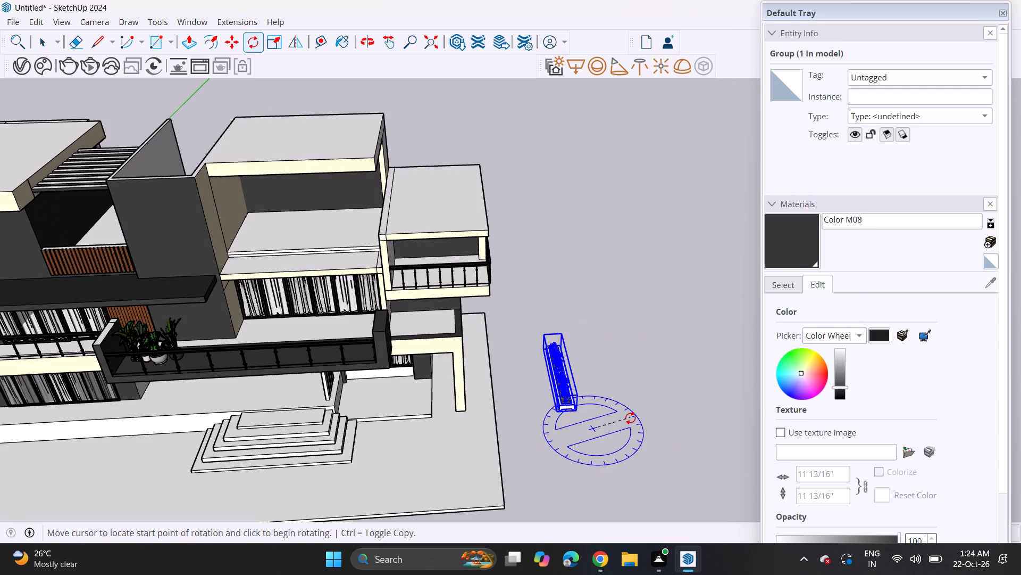
pyautogui.click(634, 422)
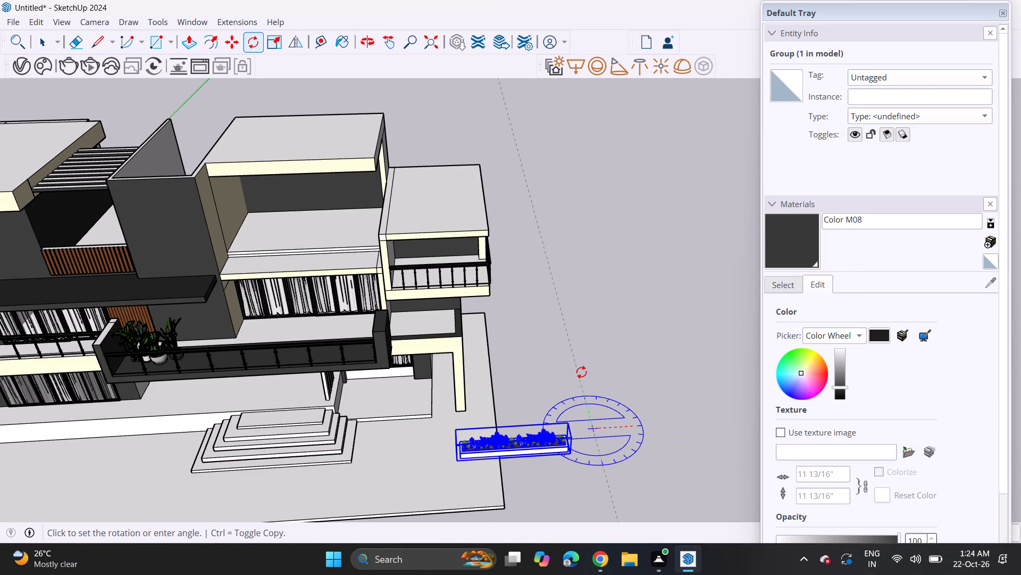
pyautogui.click(581, 372)
# Move the planter group by its bottom corner onto the low slab in front of the ground-floor window, against the entrance steps.
pyautogui.click(240, 52)
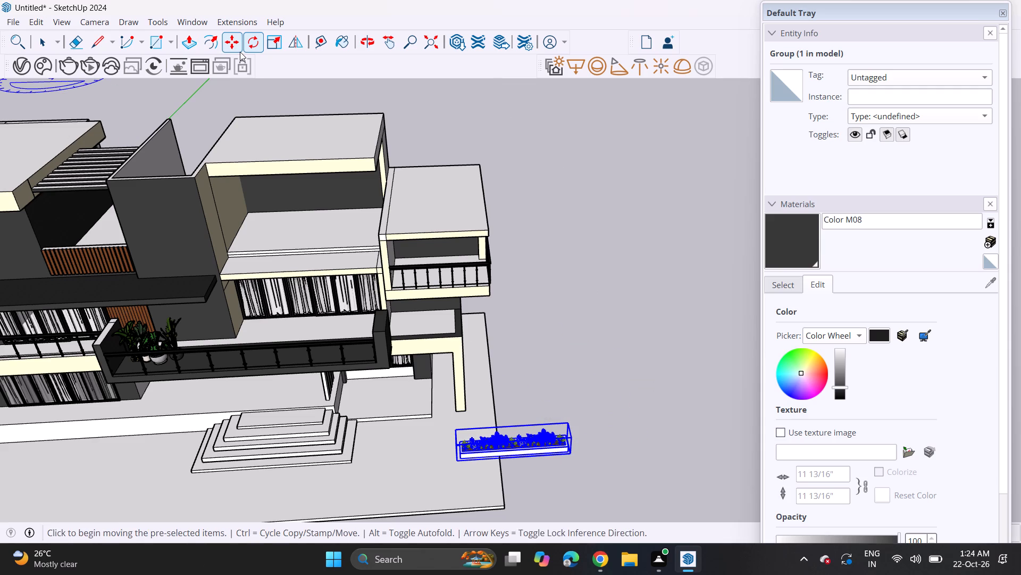
pyautogui.click(459, 459)
pyautogui.moveTo(455, 437); pyautogui.dragTo(434, 354, button='middle')
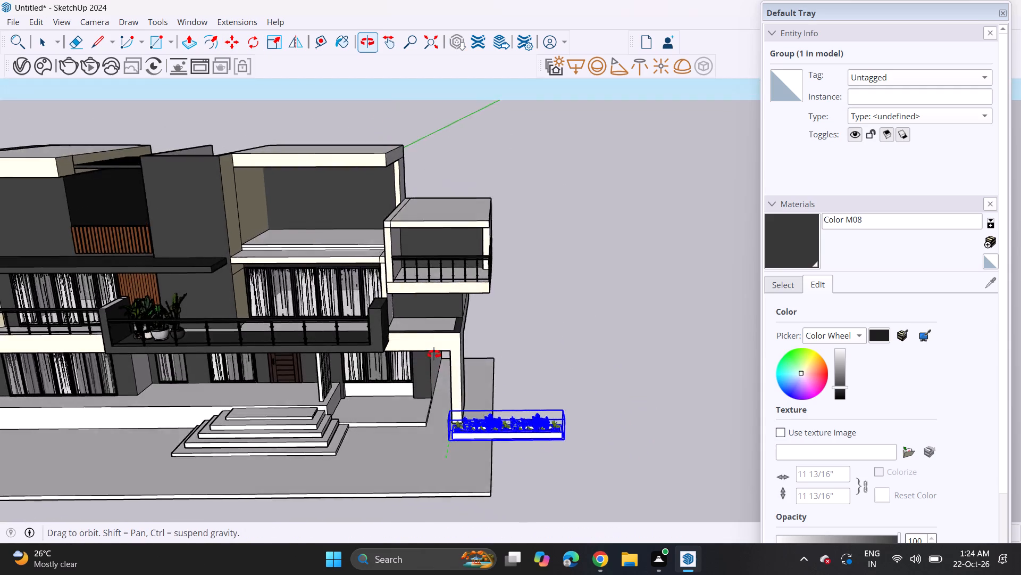
pyautogui.moveTo(434, 354); pyautogui.dragTo(463, 286, button='middle')
pyautogui.scroll(5, 387, 362)
pyautogui.moveTo(384, 387); pyautogui.dragTo(453, 475, button='middle')
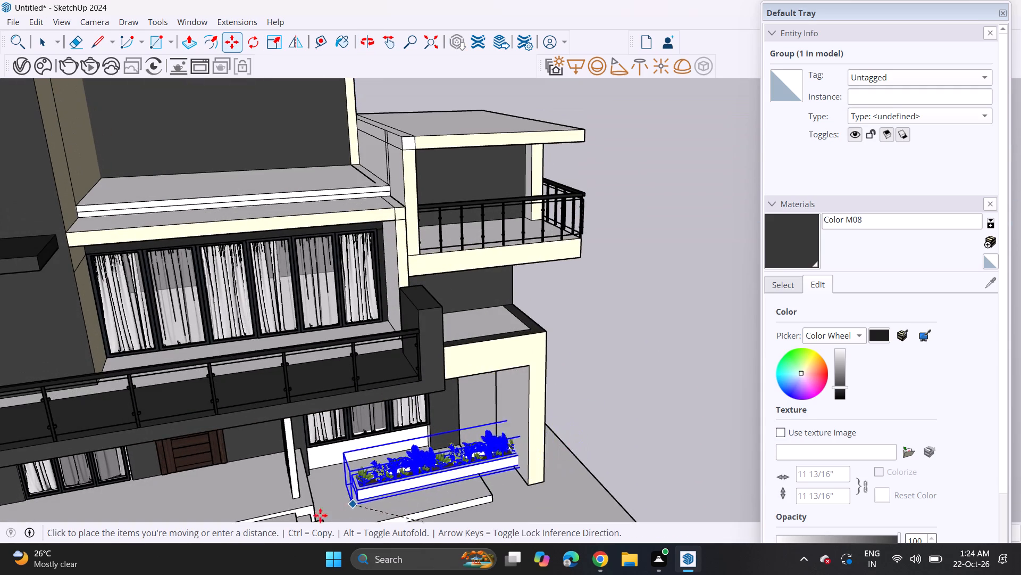
pyautogui.keyDown('shift'); pyautogui.moveTo(331, 503); pyautogui.dragTo(291, 437, button='middle'); pyautogui.keyUp('shift')
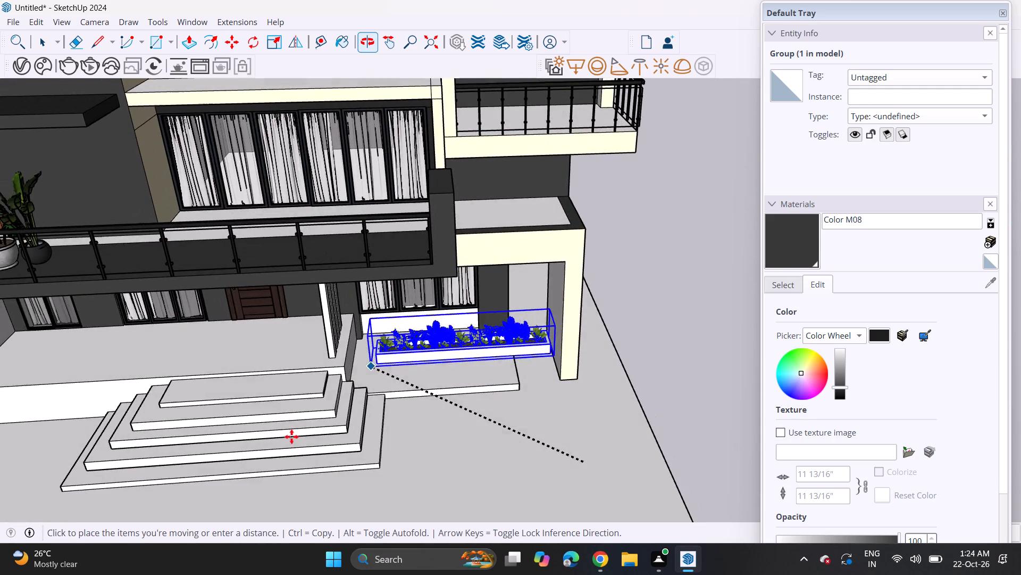
pyautogui.scroll(4, 342, 385)
pyautogui.click(352, 384)
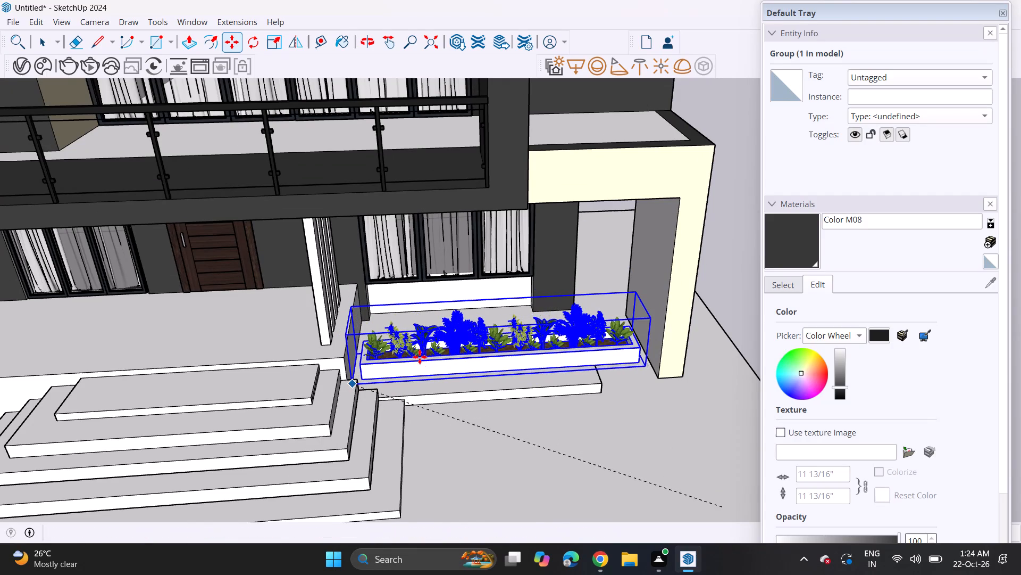
# Extend the end face of the low slab under the planter sideways to the outer face of the corner column.
pyautogui.moveTo(561, 350); pyautogui.dragTo(266, 267, button='middle')
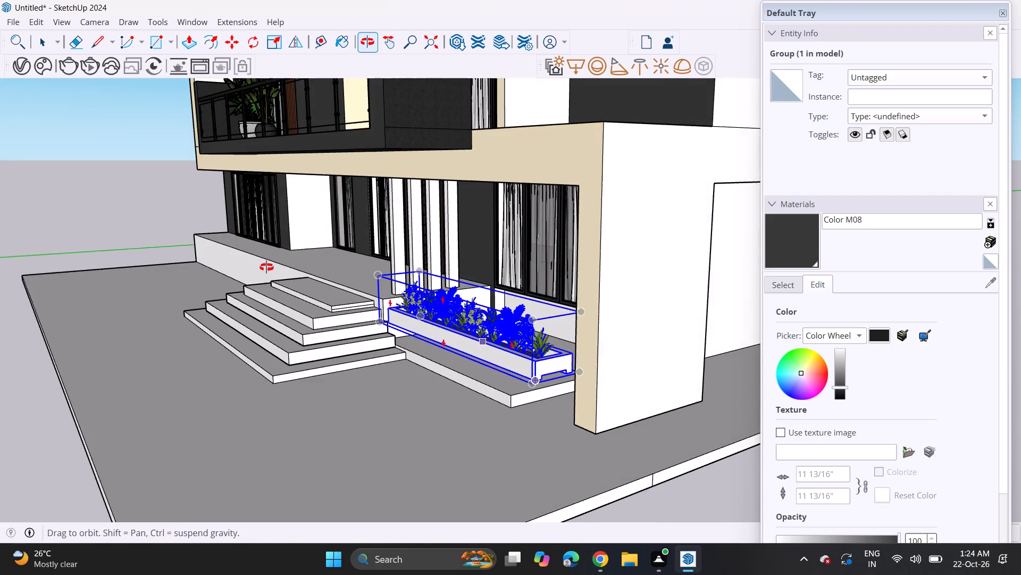
pyautogui.moveTo(266, 267); pyautogui.dragTo(270, 264, button='middle')
pyautogui.click(192, 43)
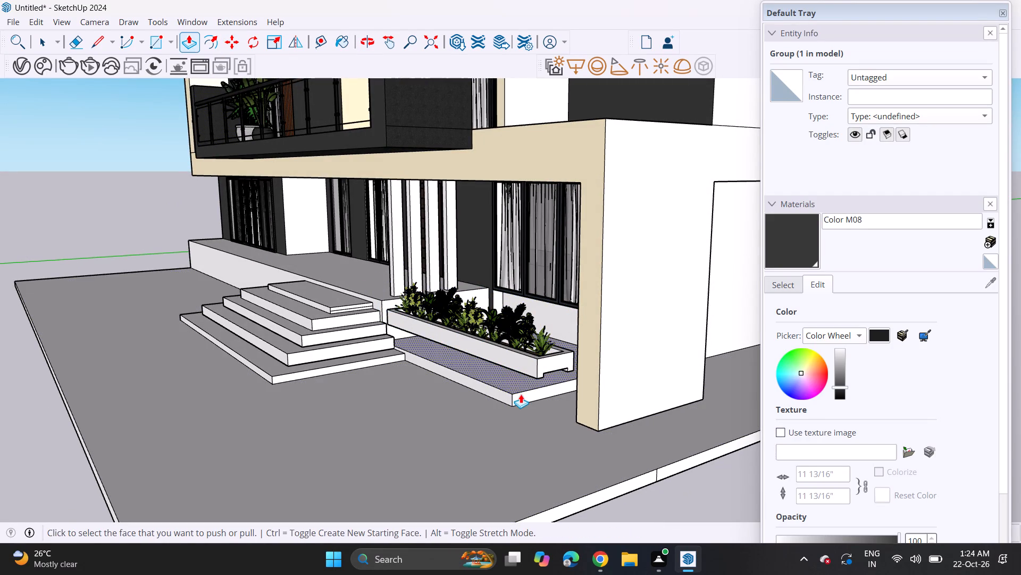
pyautogui.click(523, 400)
pyautogui.click(602, 424)
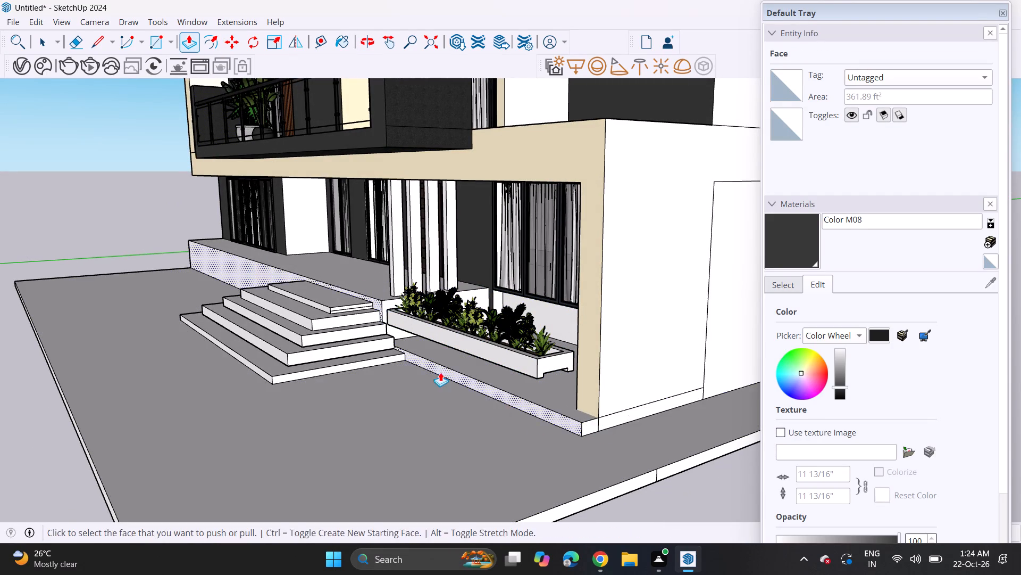
# Move the planter group along the low slab toward the corner column, leaving a gap beside the entrance steps.
pyautogui.moveTo(440, 371); pyautogui.dragTo(618, 384, button='middle')
pyautogui.keyDown('shift'); pyautogui.moveTo(620, 364); pyautogui.dragTo(432, 301, button='middle'); pyautogui.keyUp('shift')
pyautogui.keyDown('shift'); pyautogui.scroll(1, 615, 363); pyautogui.keyUp('shift')
pyautogui.moveTo(432, 298); pyautogui.dragTo(529, 331, button='middle')
pyautogui.press('space')
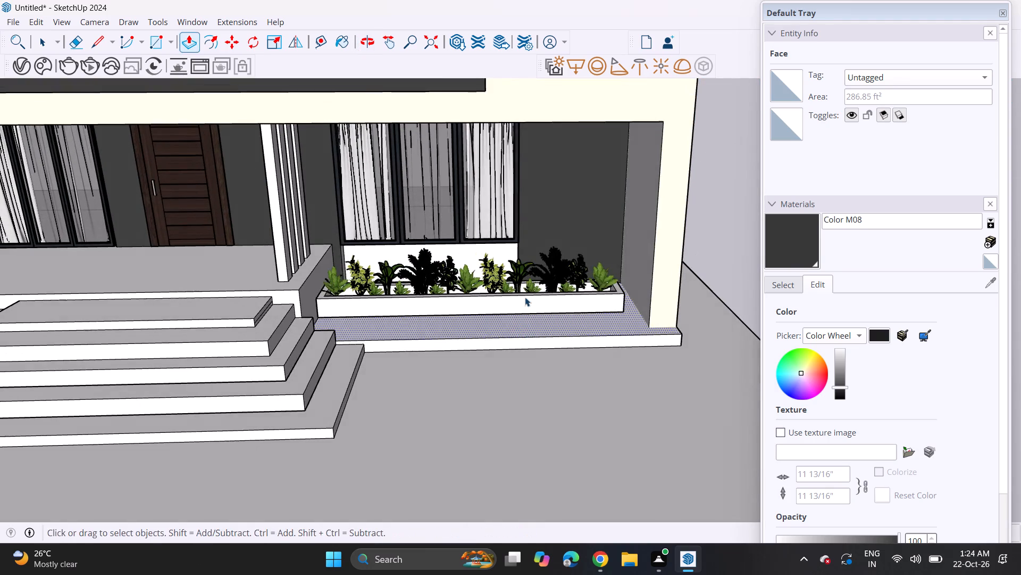
pyautogui.click(525, 297)
pyautogui.moveTo(524, 298); pyautogui.dragTo(534, 346, button='middle')
pyautogui.press('m')
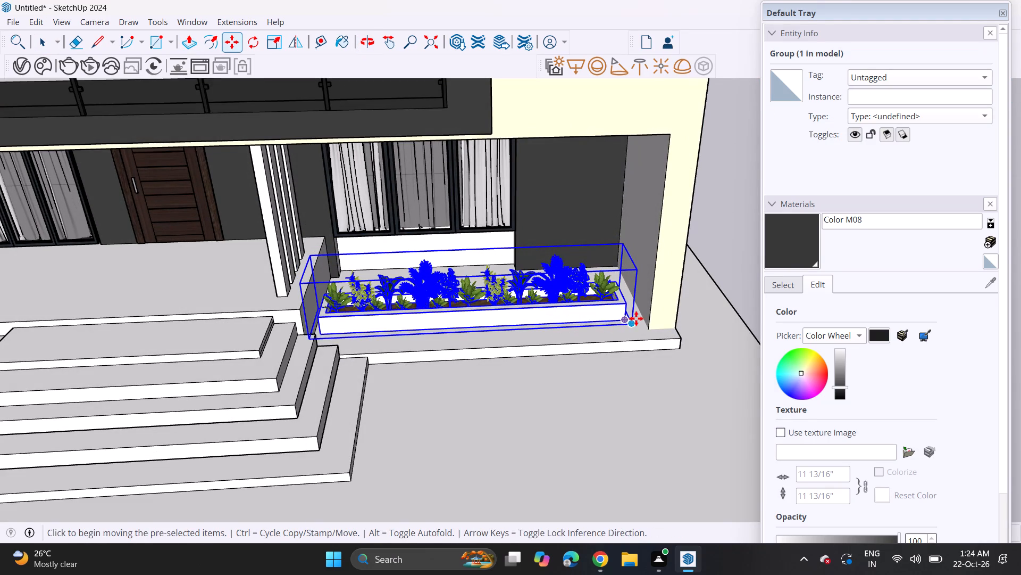
pyautogui.click(636, 318)
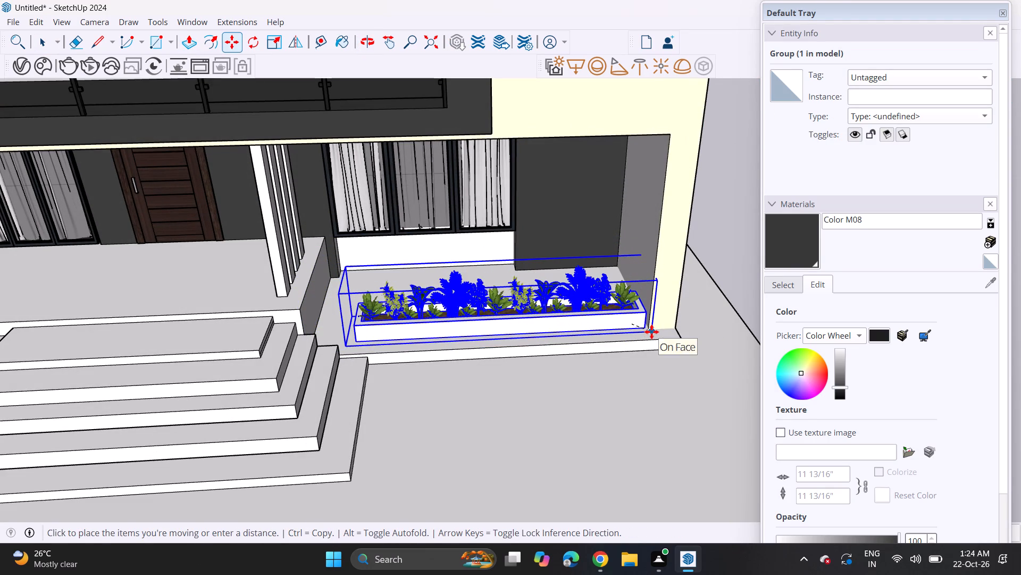
pyautogui.click(651, 332)
pyautogui.press('space')
pyautogui.click(715, 252)
# Import the Floor+plant model from Downloads and place it near the planter box beside the entrance steps.
pyautogui.moveTo(606, 302); pyautogui.dragTo(611, 183, button='middle')
pyautogui.scroll(-3, 591, 188)
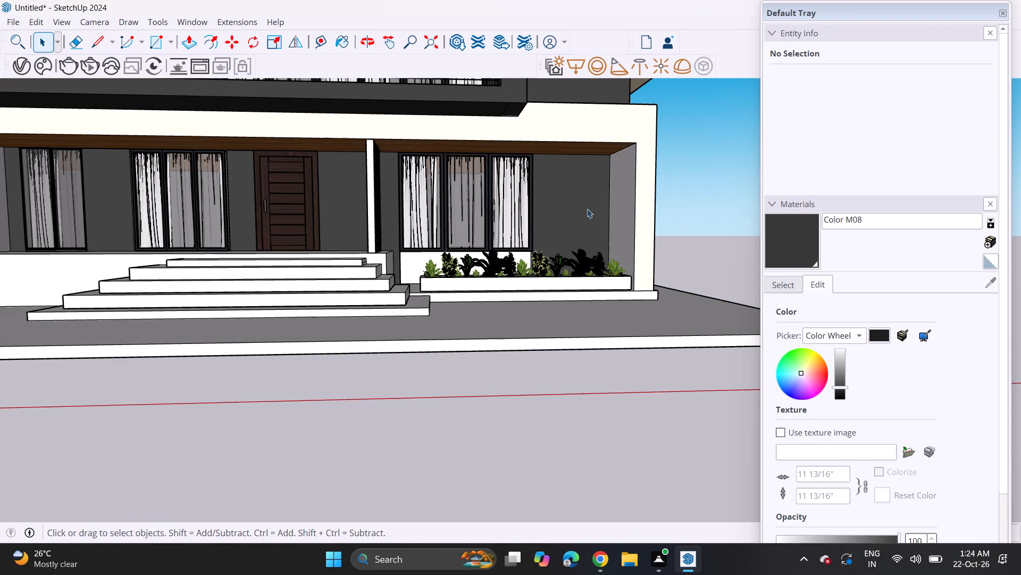
pyautogui.moveTo(488, 233); pyautogui.dragTo(567, 258, button='middle')
pyautogui.moveTo(568, 260); pyautogui.dragTo(551, 256, button='middle')
pyautogui.scroll(2, 617, 266)
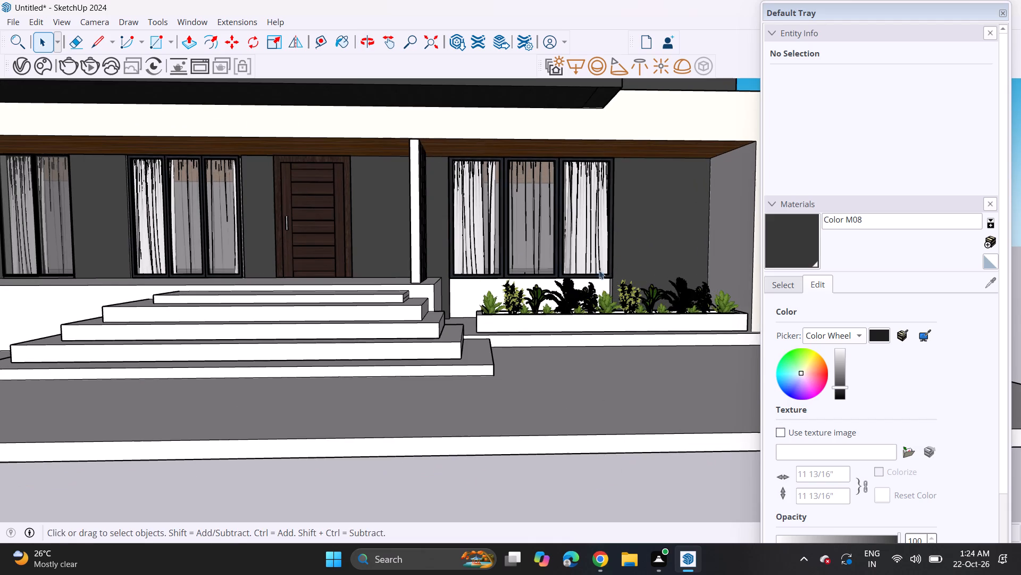
pyautogui.click(11, 22)
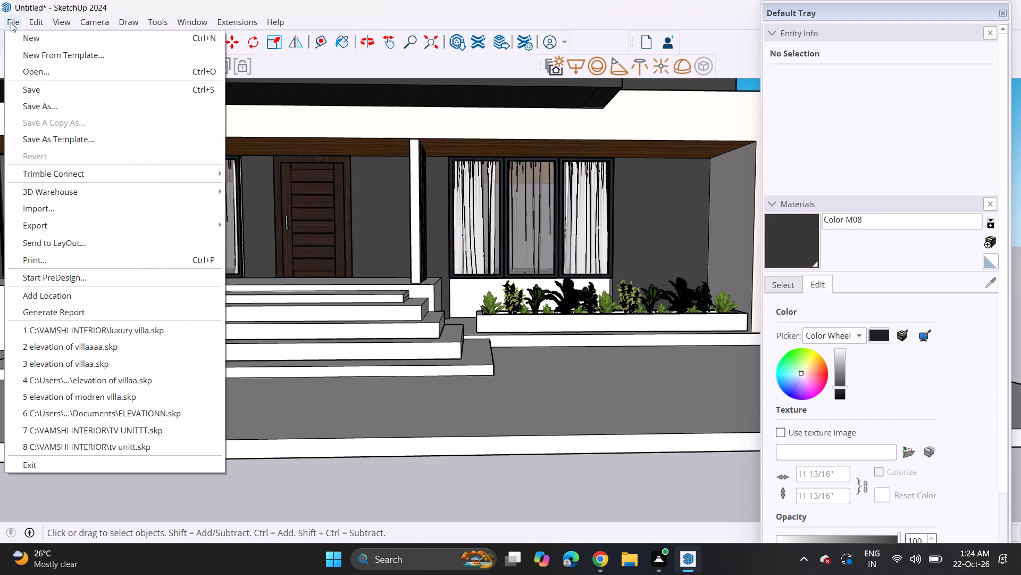
pyautogui.click(65, 206)
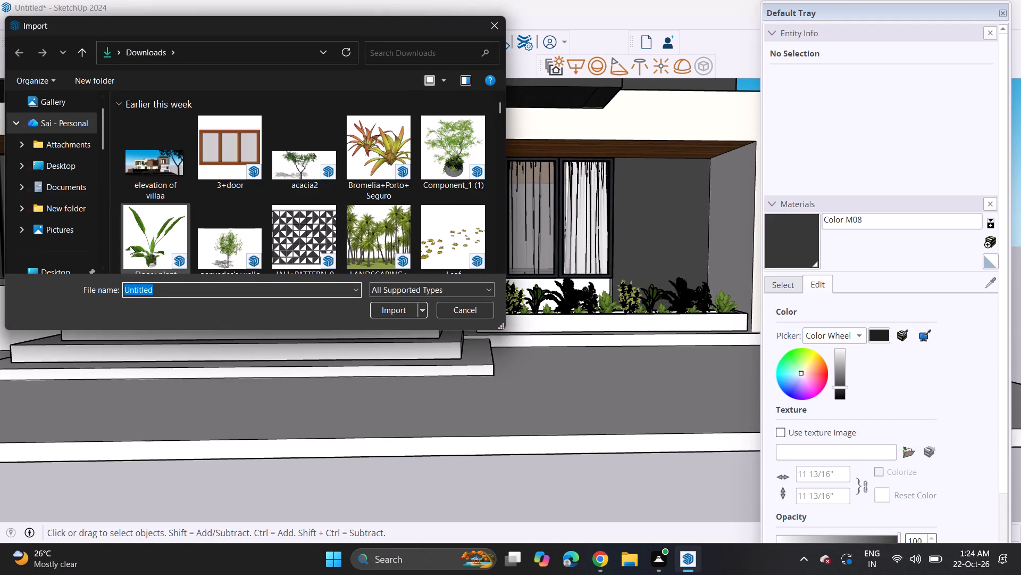
pyautogui.click(151, 240)
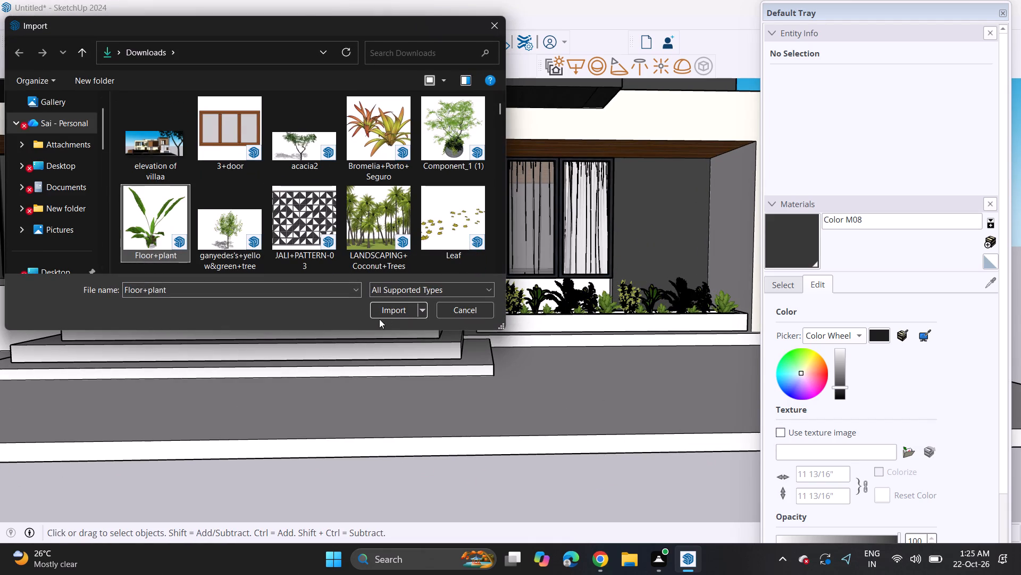
pyautogui.click(390, 314)
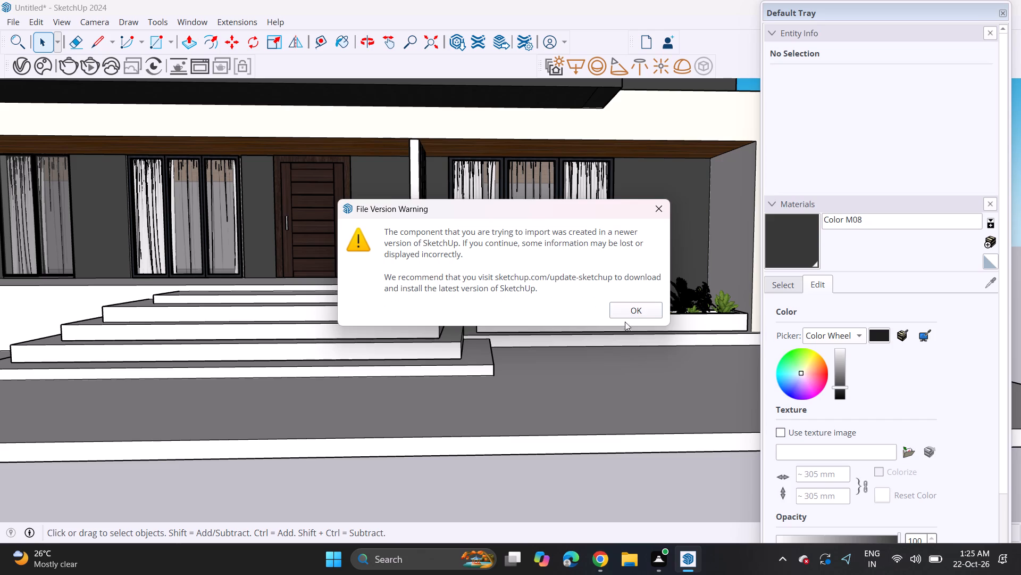
pyautogui.click(632, 313)
pyautogui.moveTo(561, 294); pyautogui.dragTo(565, 387, button='middle')
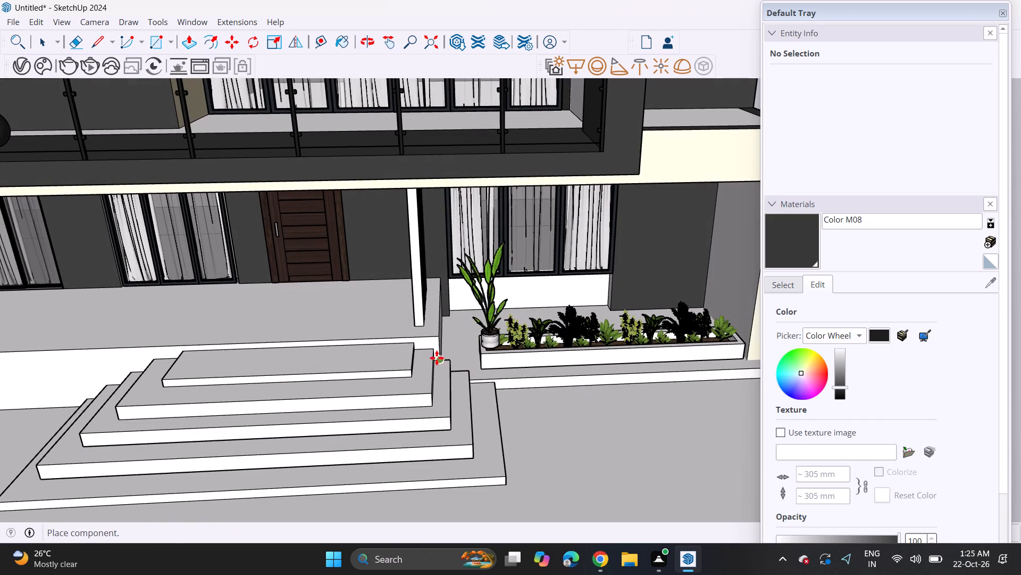
pyautogui.click(423, 358)
# Move the floor plant to the planter's end nearest the entrance steps and lower it toward the slab.
pyautogui.click(481, 324)
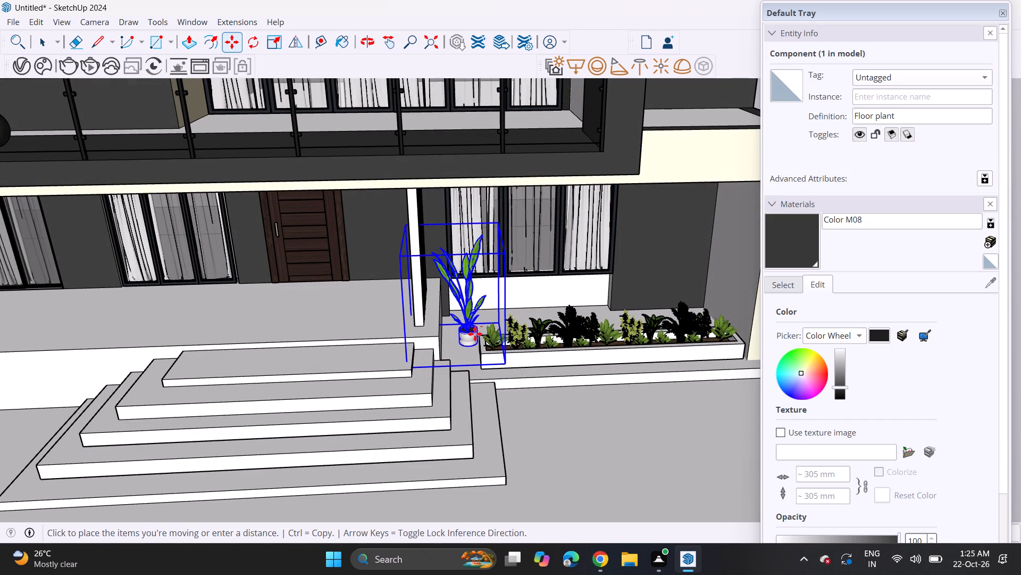
pyautogui.click(475, 344)
pyautogui.moveTo(487, 339); pyautogui.dragTo(346, 343, button='middle')
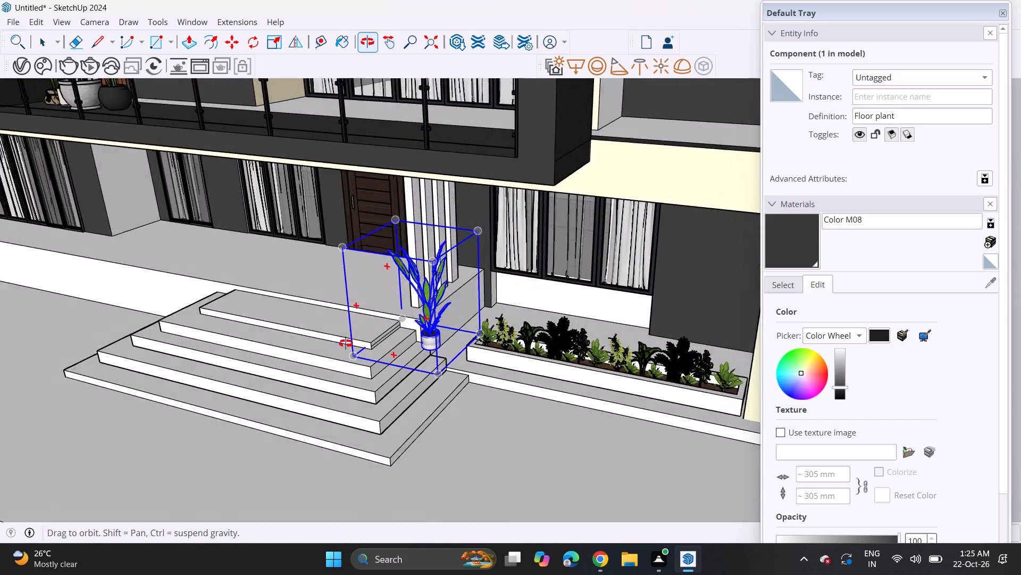
pyautogui.moveTo(346, 343); pyautogui.dragTo(292, 385, button='middle')
pyautogui.scroll(3, 443, 346)
pyautogui.click(418, 330)
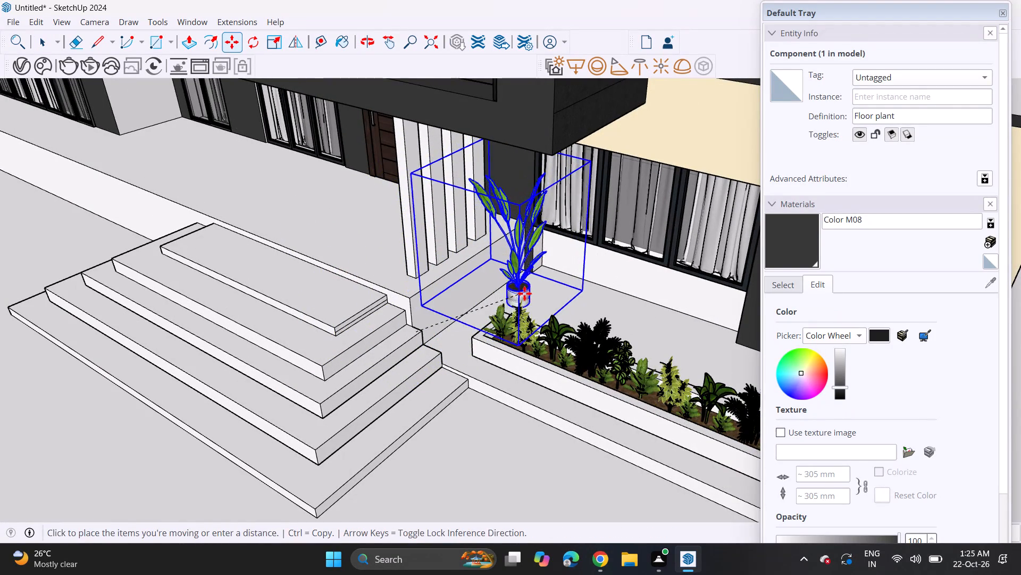
pyautogui.click(527, 293)
pyautogui.moveTo(516, 301); pyautogui.dragTo(810, 232, button='middle')
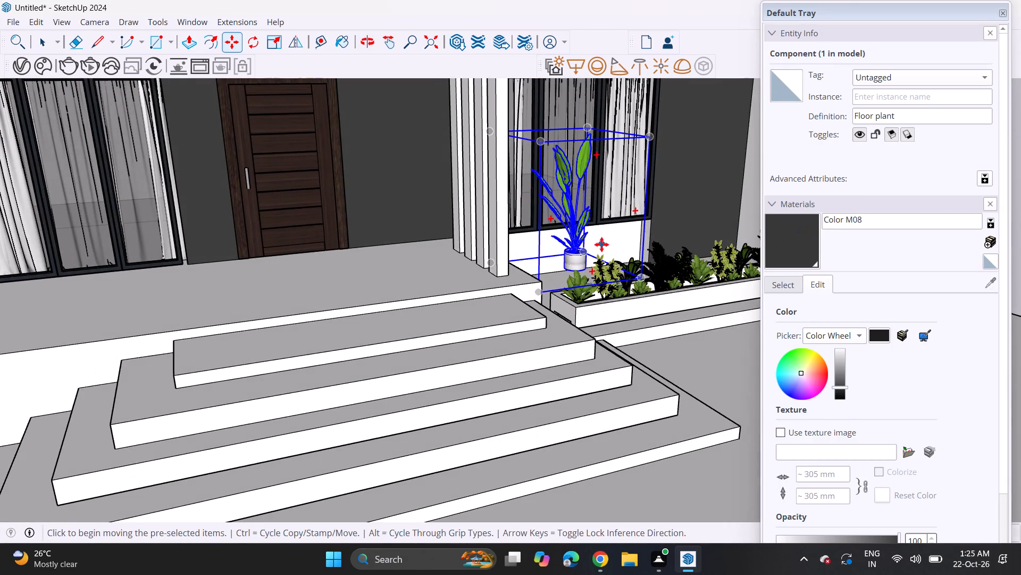
pyautogui.click(601, 244)
pyautogui.click(602, 260)
# Shift the floor plant toward the villa wall, and bring it back along the planter to the end beside the steps.
pyautogui.moveTo(645, 243); pyautogui.dragTo(576, 252, button='middle')
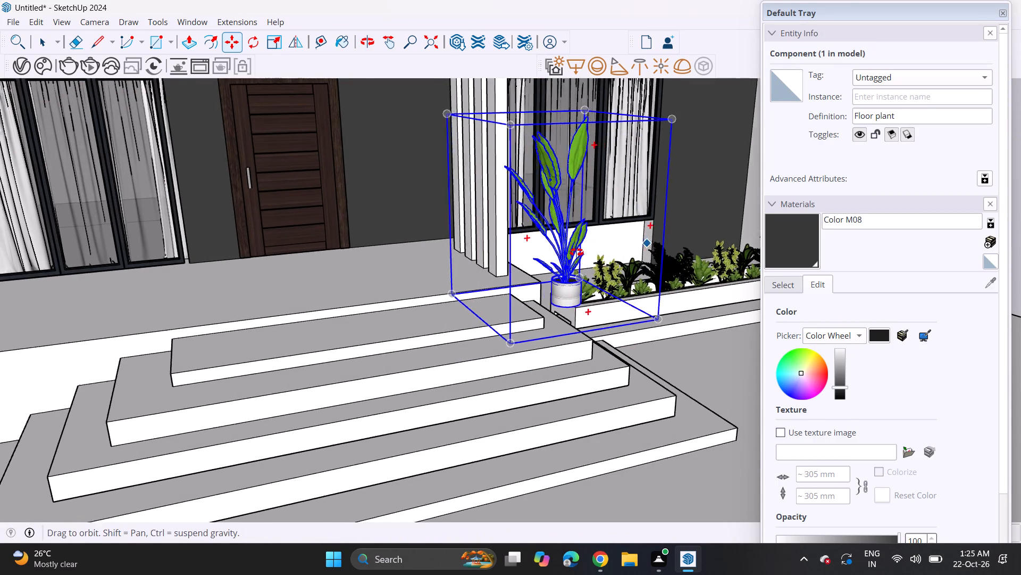
pyautogui.moveTo(576, 252); pyautogui.dragTo(133, 220, button='middle')
pyautogui.click(392, 259)
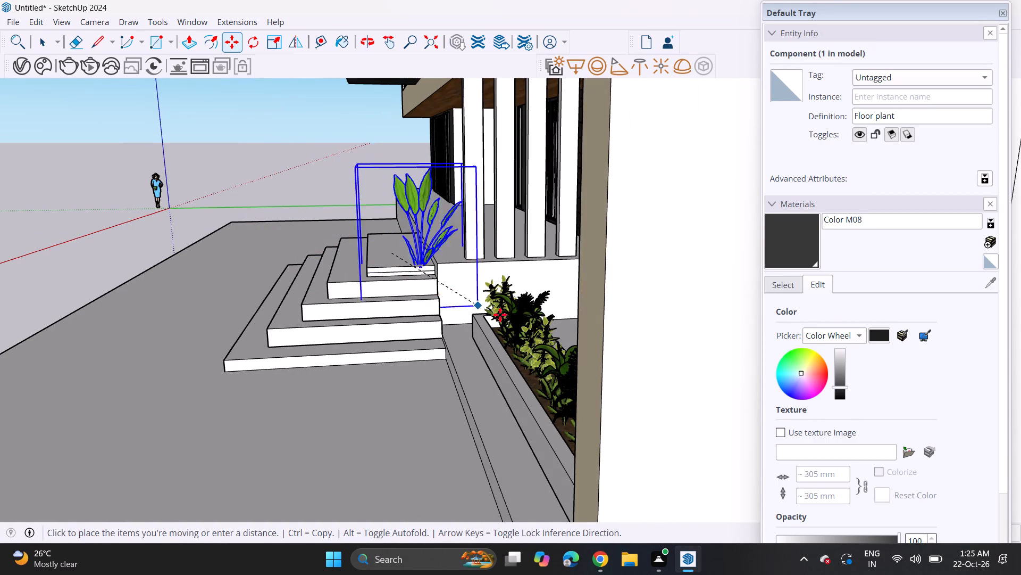
pyautogui.click(558, 352)
pyautogui.moveTo(418, 317); pyautogui.dragTo(642, 313, button='middle')
pyautogui.scroll(-3, 614, 308)
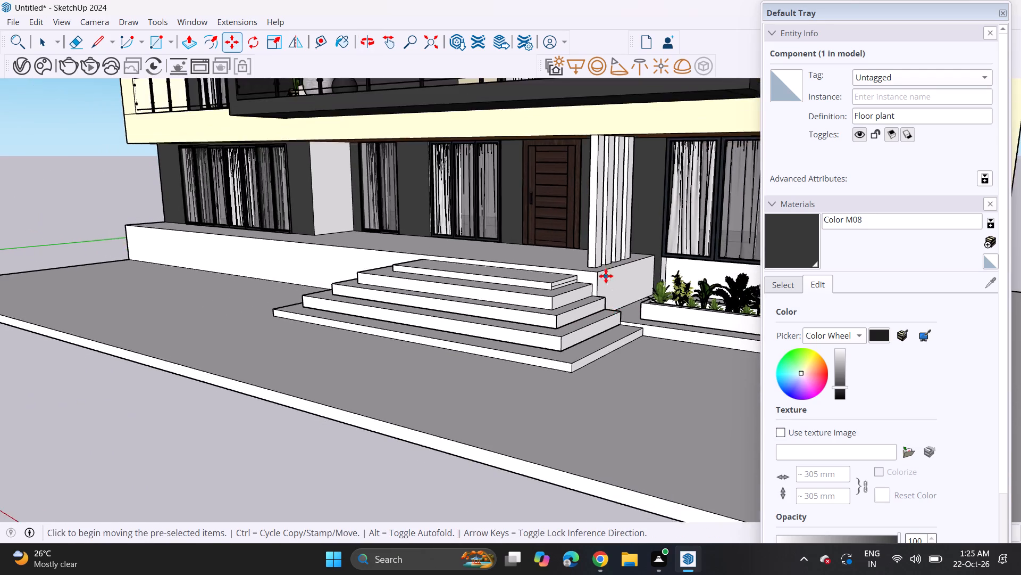
pyautogui.moveTo(606, 276); pyautogui.dragTo(741, 283, button='middle')
pyautogui.keyDown('shift'); pyautogui.moveTo(689, 263); pyautogui.dragTo(568, 298, button='middle'); pyautogui.keyUp('shift')
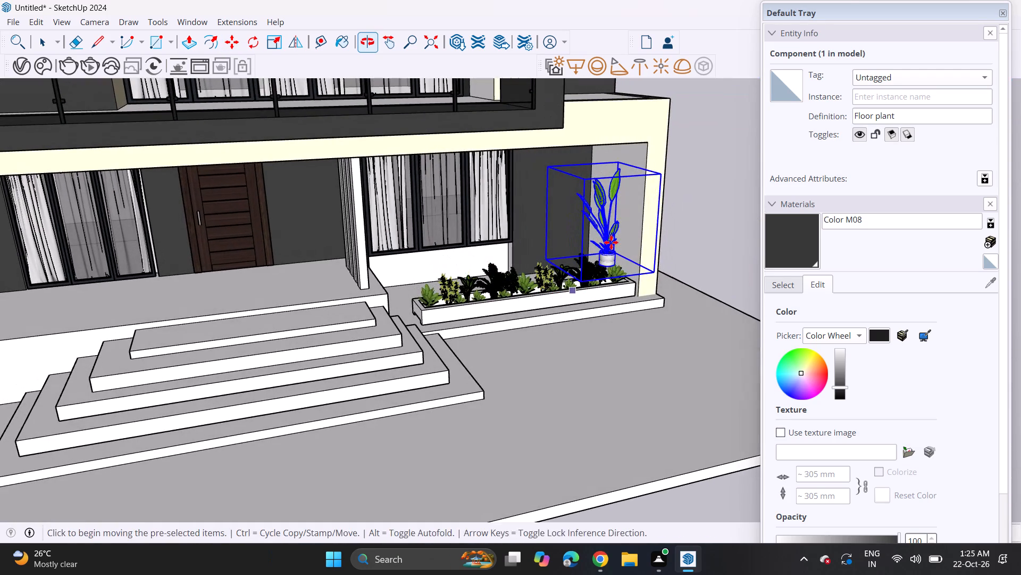
pyautogui.click(612, 242)
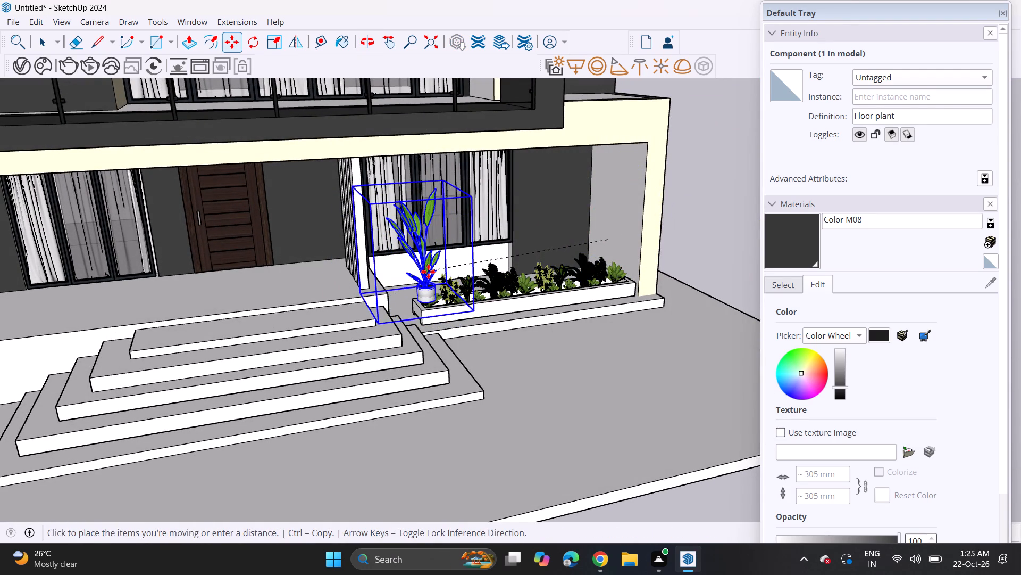
pyautogui.click(437, 282)
# Move the floor plant by its bounding-box corner onto the slab behind the planter's end.
pyautogui.moveTo(485, 269); pyautogui.dragTo(475, 264, button='middle')
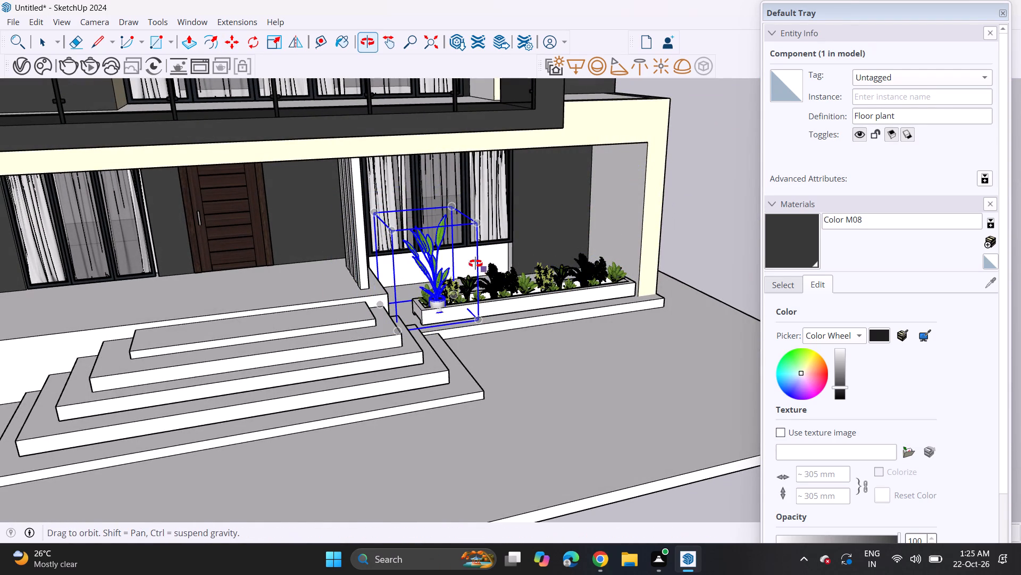
pyautogui.moveTo(475, 264); pyautogui.dragTo(238, 404, button='middle')
pyautogui.scroll(1, 254, 387)
pyautogui.scroll(4, 475, 284)
pyautogui.click(479, 308)
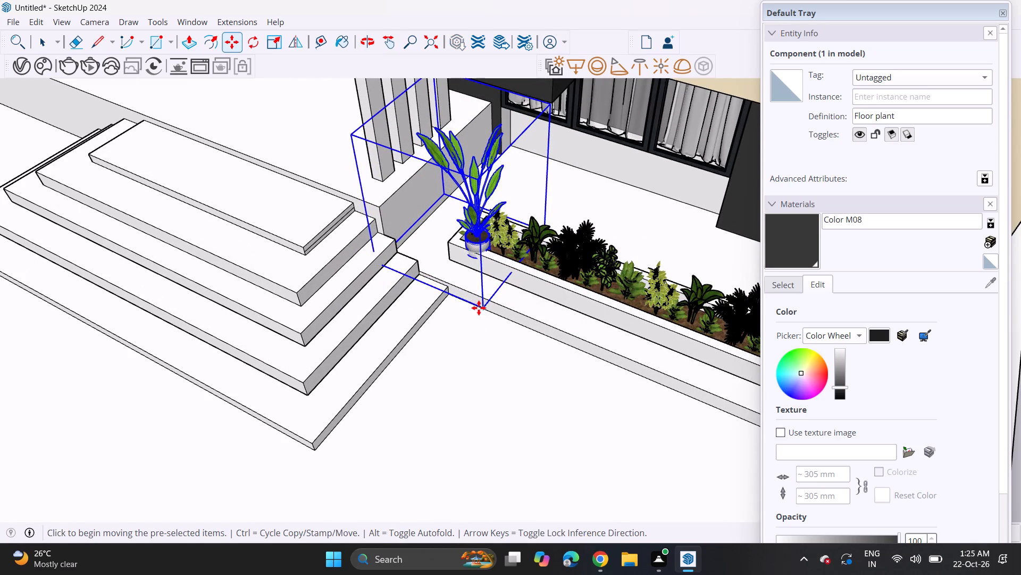
pyautogui.click(507, 271)
# Import the Pot+Plant model from Downloads and place it at the planter beside the floor plant.
pyautogui.moveTo(491, 267); pyautogui.dragTo(610, 100, button='middle')
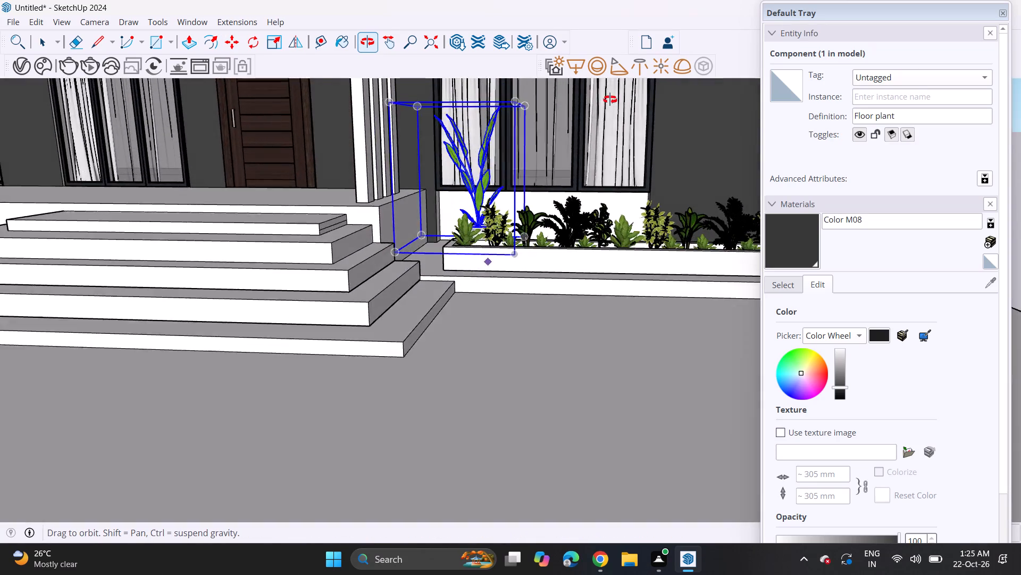
pyautogui.moveTo(610, 100); pyautogui.dragTo(648, 101, button='middle')
pyautogui.scroll(-5, 604, 138)
pyautogui.keyDown('shift'); pyautogui.moveTo(510, 230); pyautogui.dragTo(664, 338, button='middle'); pyautogui.keyUp('shift')
pyautogui.scroll(-5, 654, 322)
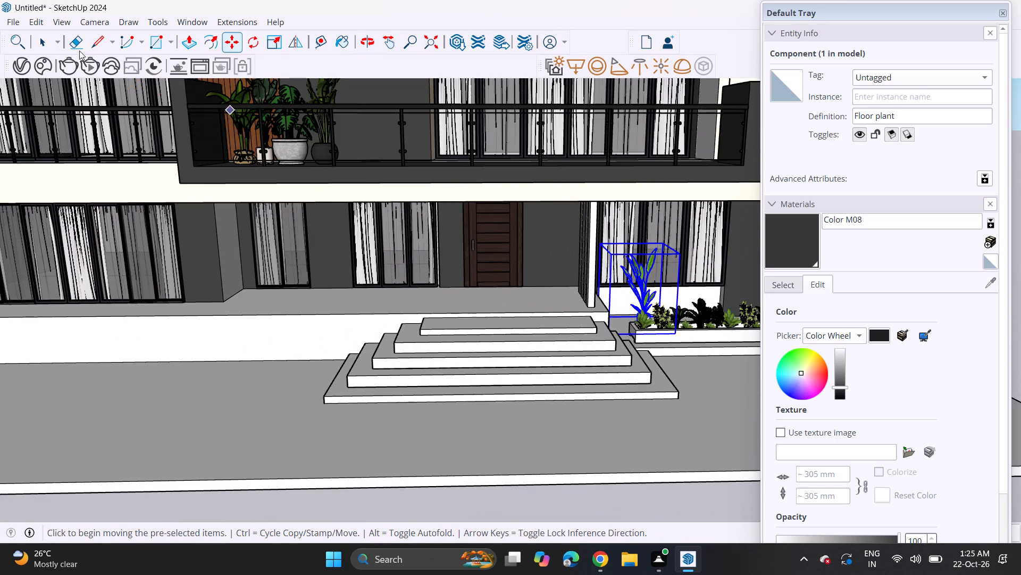
pyautogui.click(18, 21)
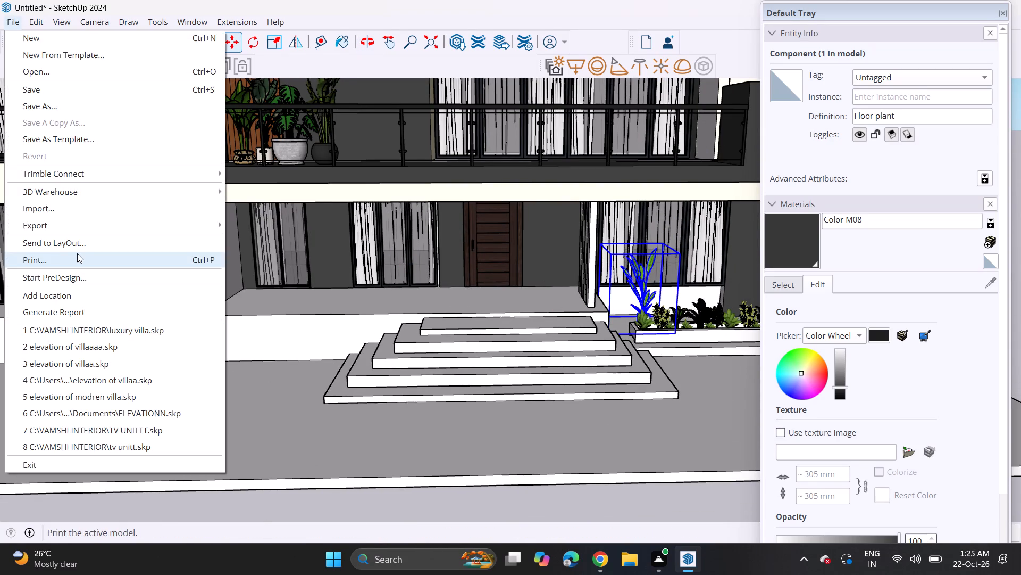
pyautogui.click(72, 211)
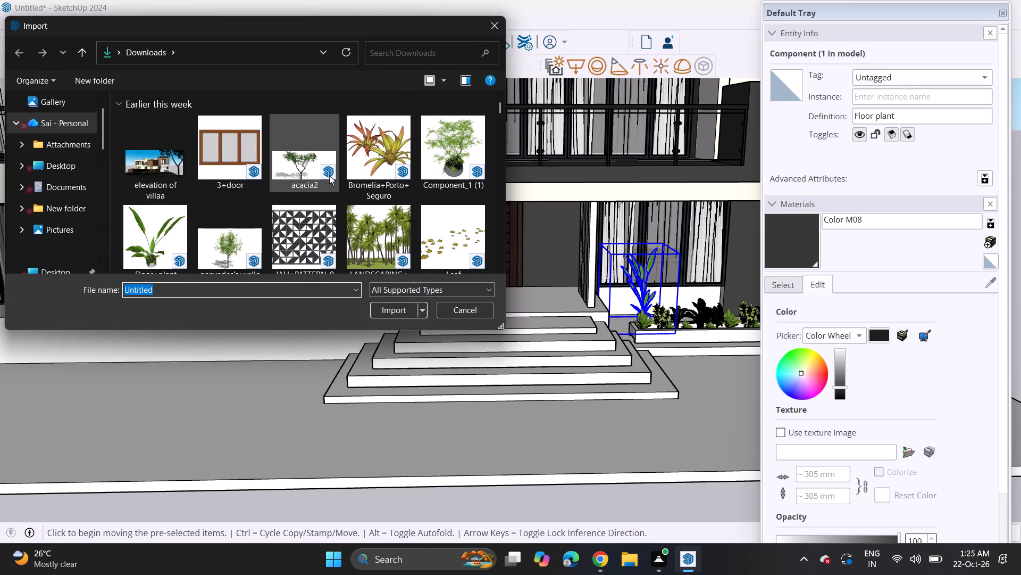
pyautogui.scroll(-1, 333, 176)
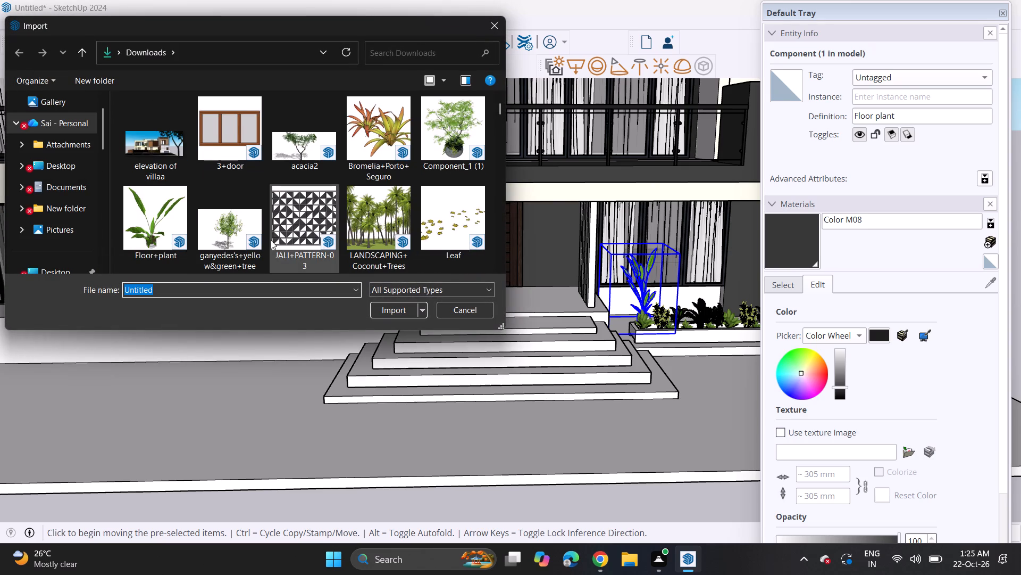
pyautogui.scroll(-3, 244, 225)
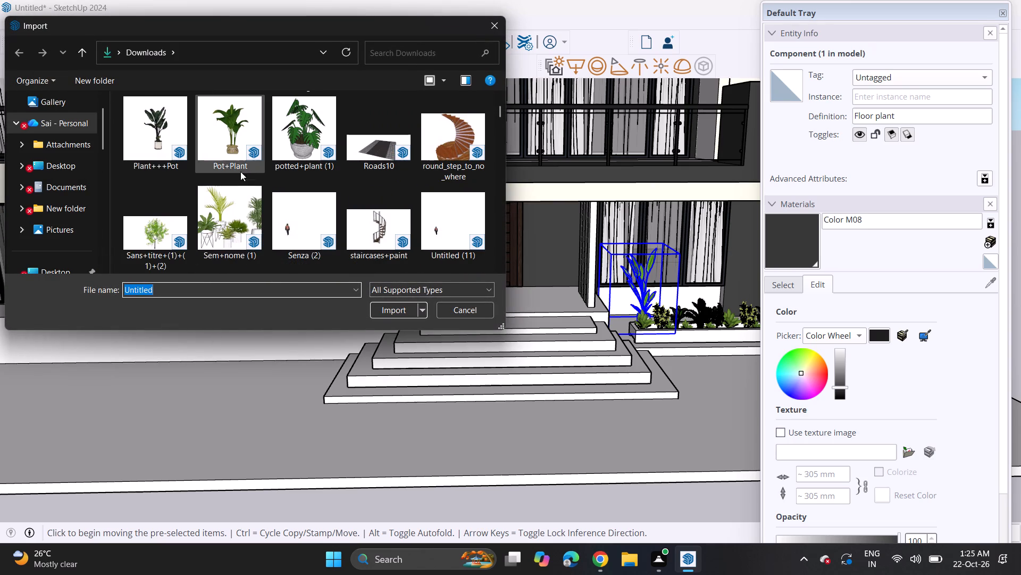
pyautogui.click(231, 155)
pyautogui.click(380, 305)
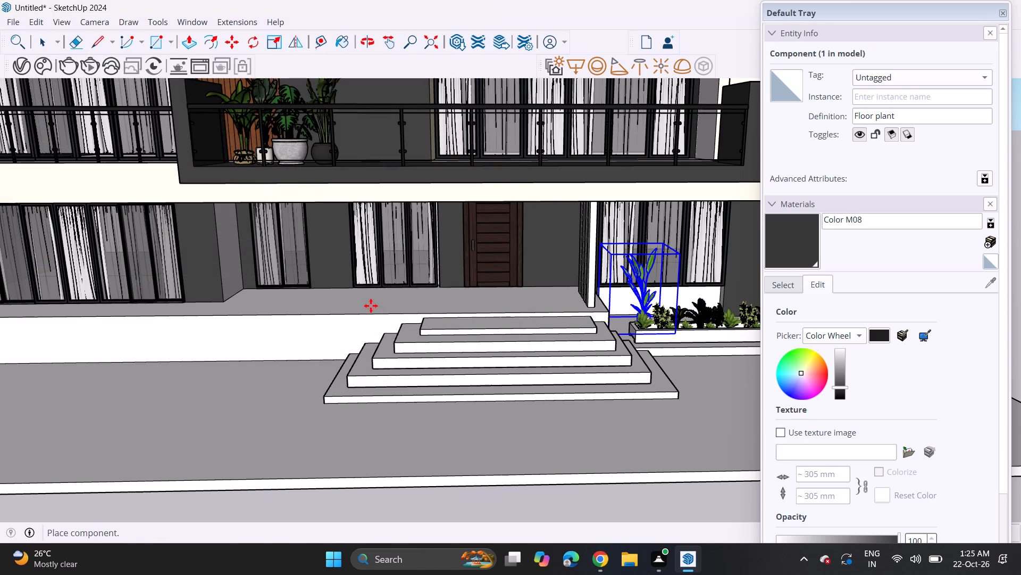
pyautogui.click(673, 320)
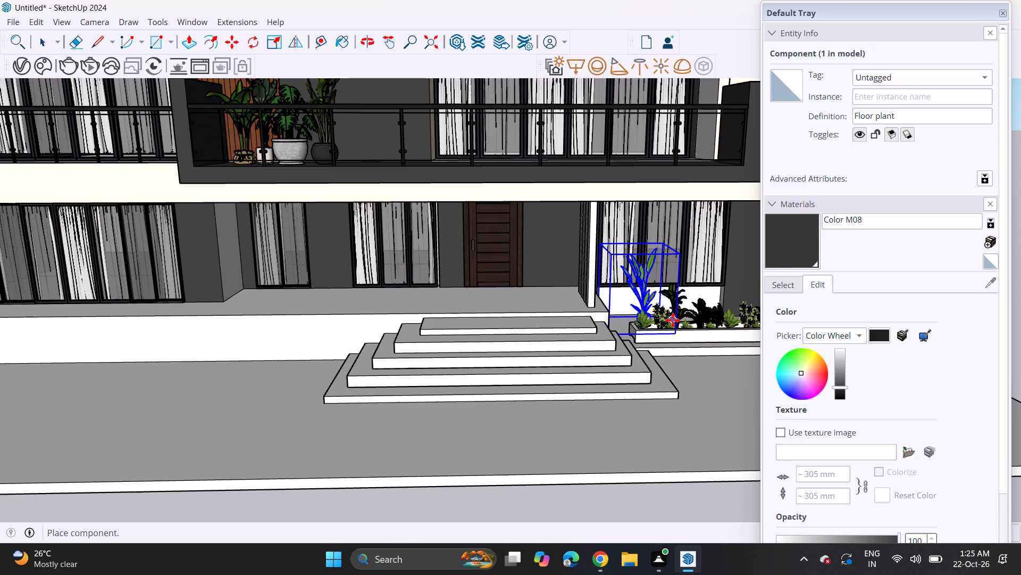
# Scale the imported pot plant up uniformly to roughly the floor plant's height.
pyautogui.moveTo(274, 31); pyautogui.dragTo(278, 38)
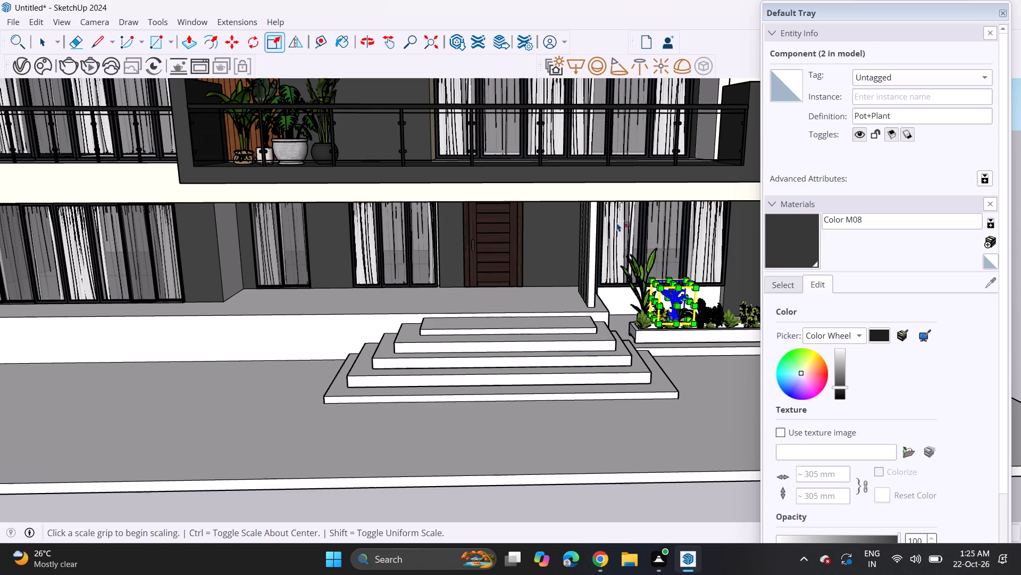
pyautogui.click(662, 290)
pyautogui.click(616, 252)
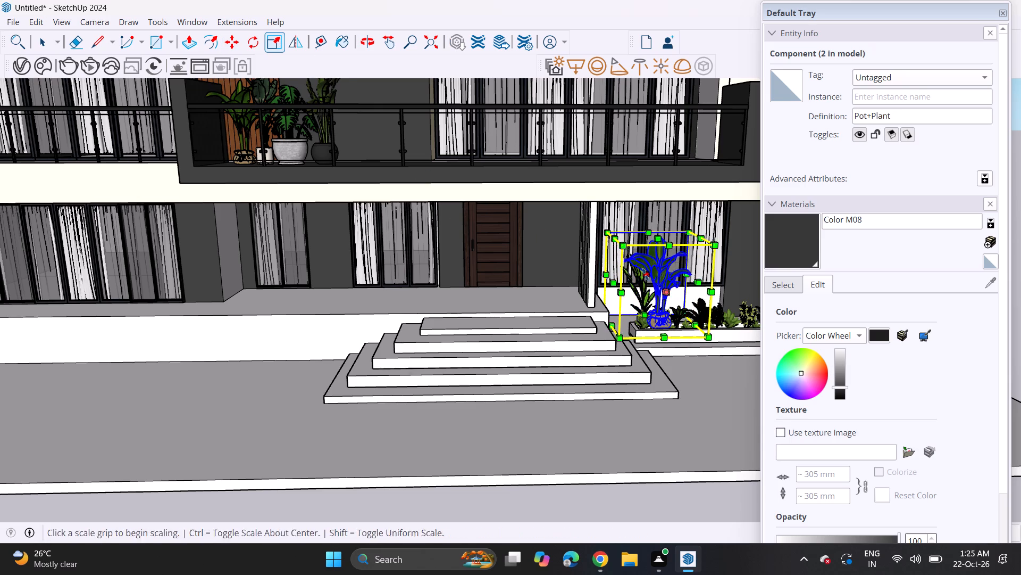
# Move the enlarged pot plant onto the slab behind the planter box, beside the floor plant.
pyautogui.moveTo(663, 273); pyautogui.dragTo(322, 297, button='middle')
pyautogui.click(236, 46)
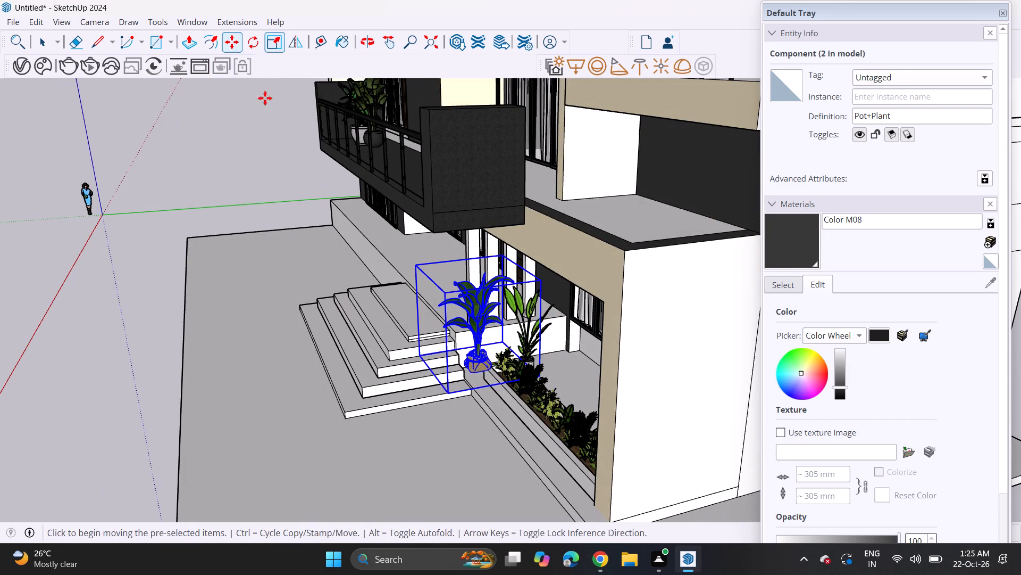
pyautogui.click(479, 361)
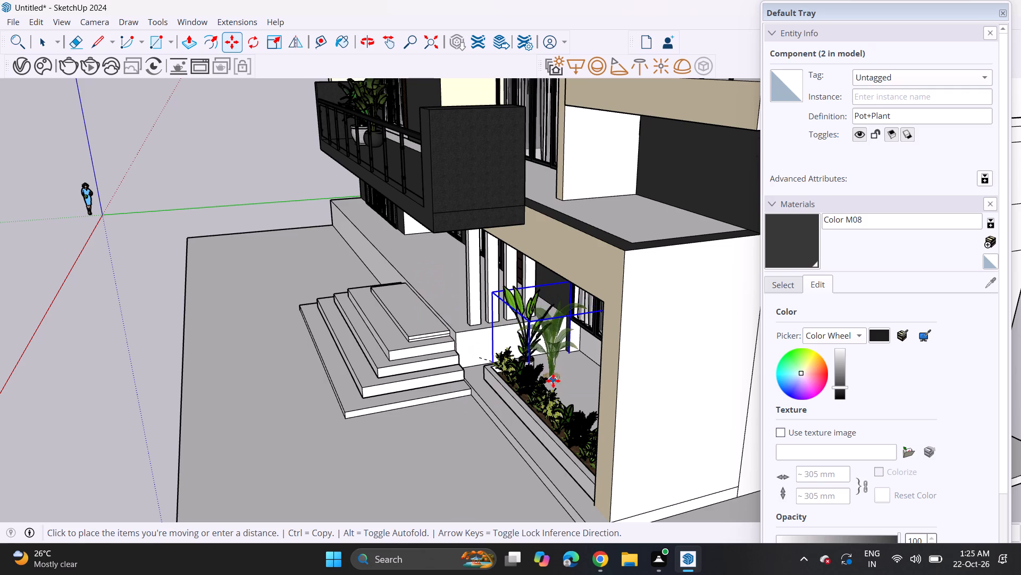
pyautogui.click(562, 383)
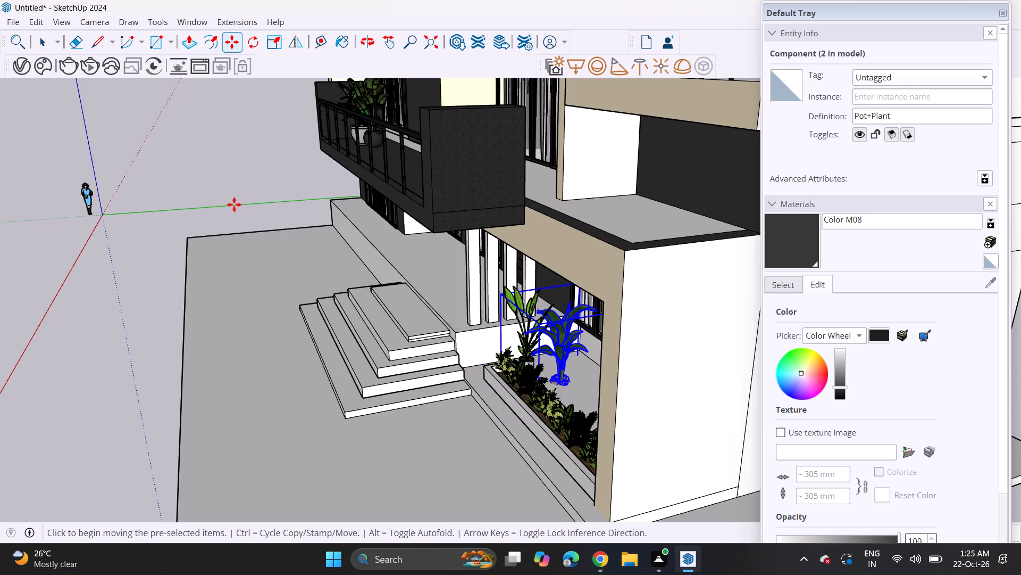
pyautogui.press('space')
pyautogui.click(238, 203)
pyautogui.moveTo(245, 228); pyautogui.dragTo(564, 167, button='middle')
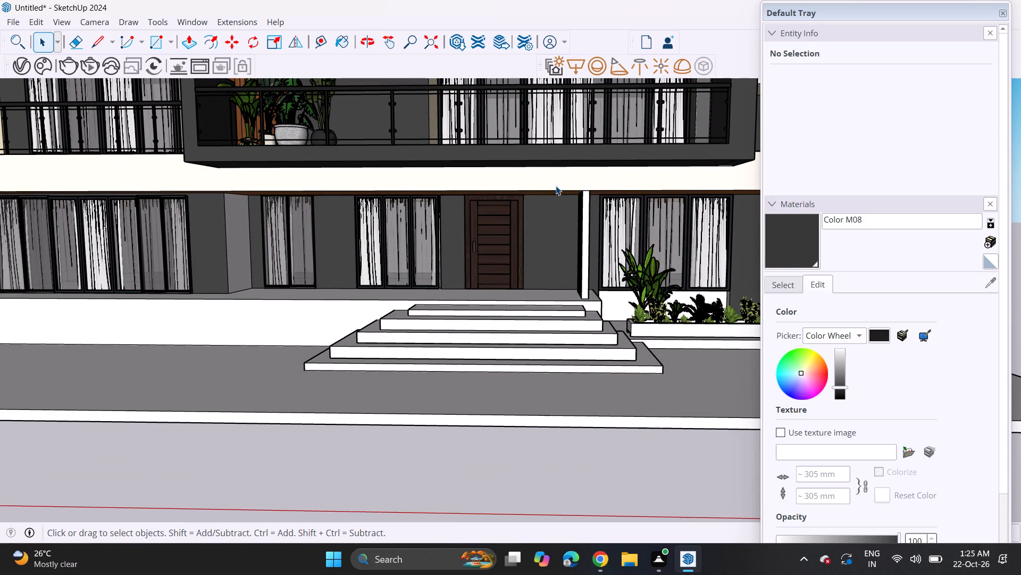
# Import the Plant+++Pot model from Downloads and place it on the ground in front of the entrance-side planter.
pyautogui.scroll(2, 563, 170)
pyautogui.moveTo(557, 175); pyautogui.dragTo(399, 170, button='middle')
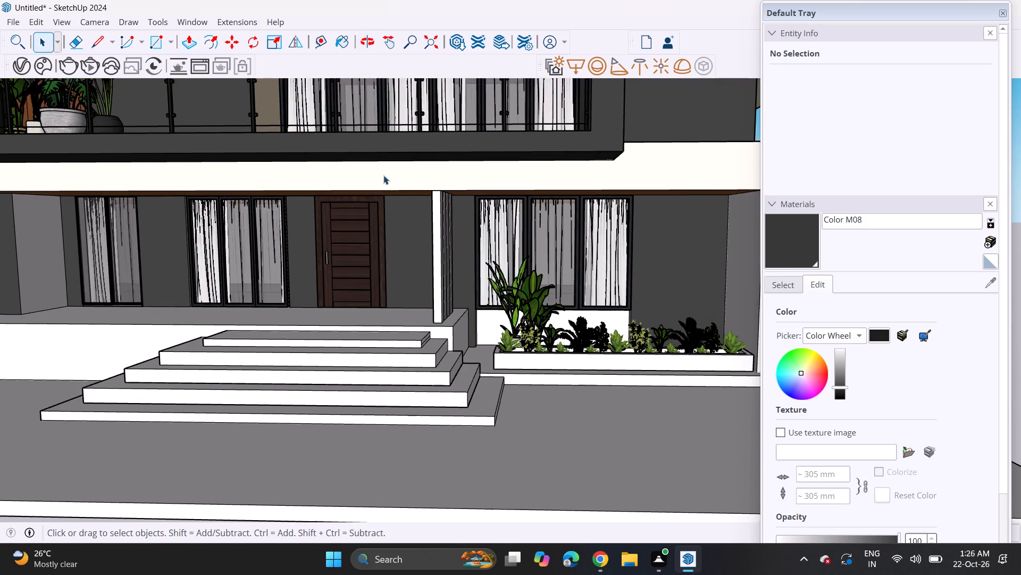
pyautogui.scroll(-4, 382, 179)
pyautogui.click(23, 27)
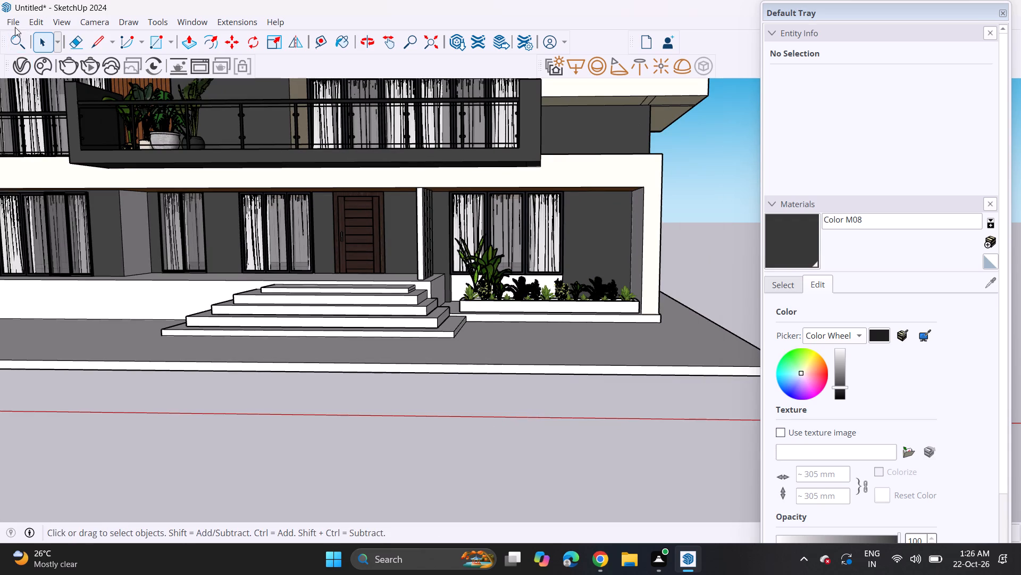
pyautogui.click(13, 18)
pyautogui.click(73, 208)
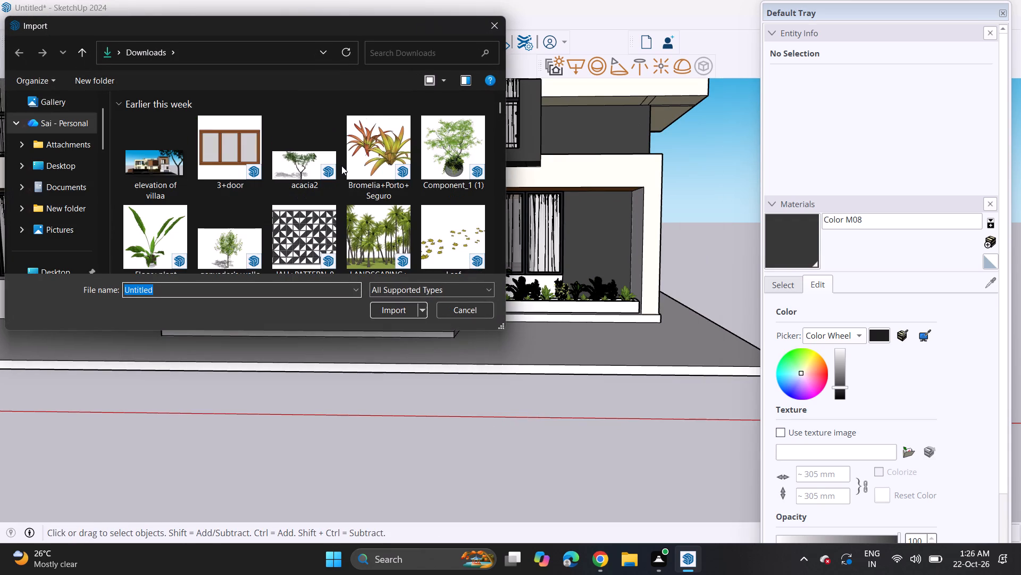
pyautogui.scroll(-3, 384, 173)
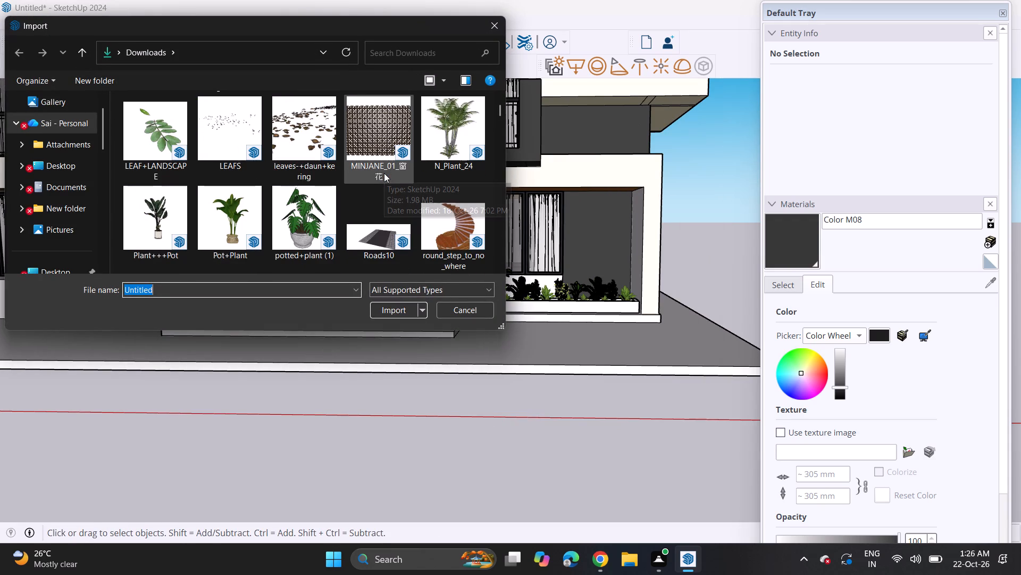
pyautogui.click(172, 227)
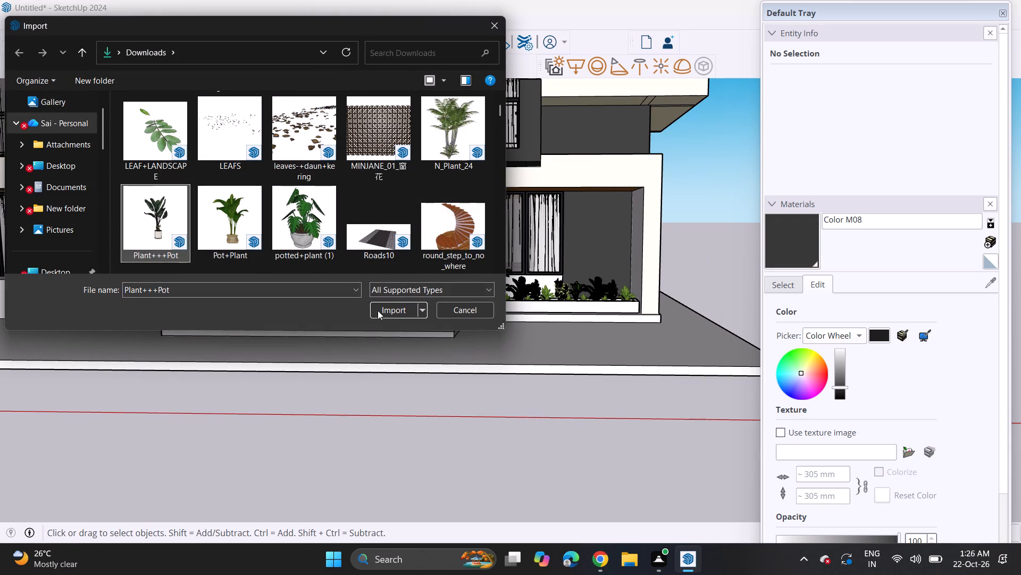
pyautogui.click(387, 307)
pyautogui.moveTo(554, 257); pyautogui.dragTo(512, 304, button='middle')
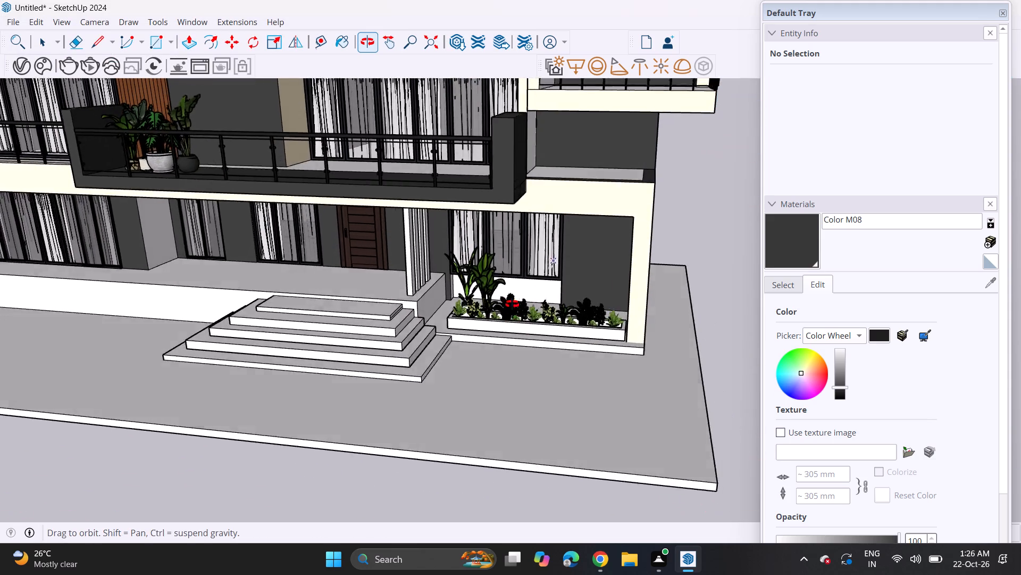
pyautogui.moveTo(512, 304); pyautogui.dragTo(512, 291, button='middle')
pyautogui.click(543, 177)
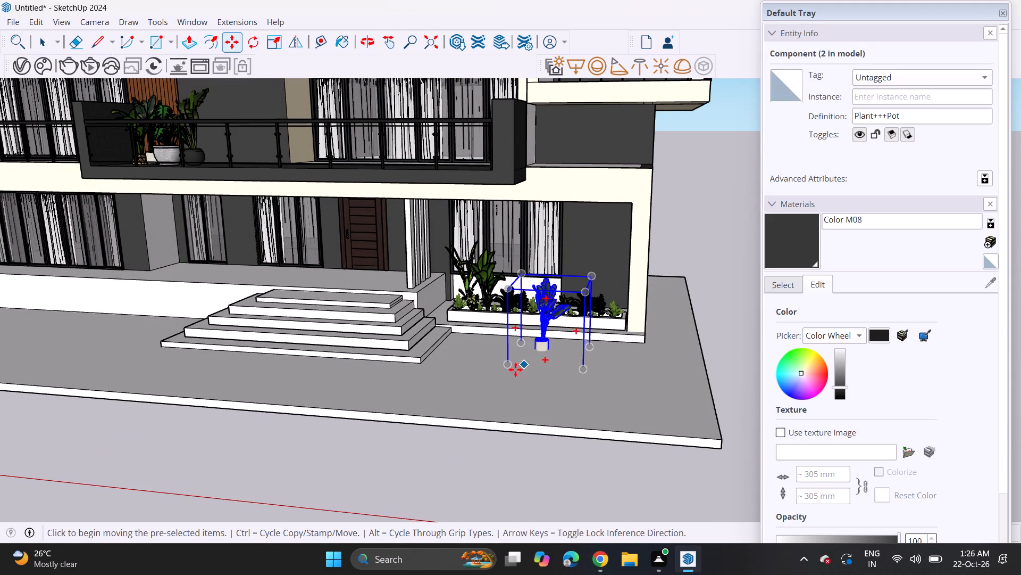
# Move the Plant+++Pot component by its bounding-box corner behind the planter box, beside the two existing tall plants.
pyautogui.click(512, 371)
pyautogui.moveTo(523, 313); pyautogui.dragTo(571, 360, button='middle')
pyautogui.scroll(4, 528, 337)
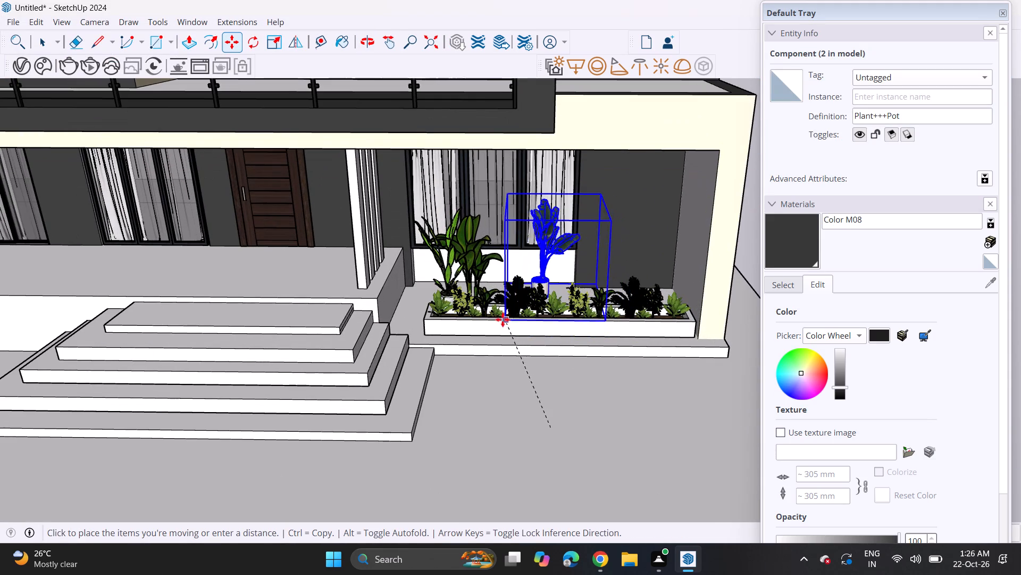
pyautogui.click(464, 328)
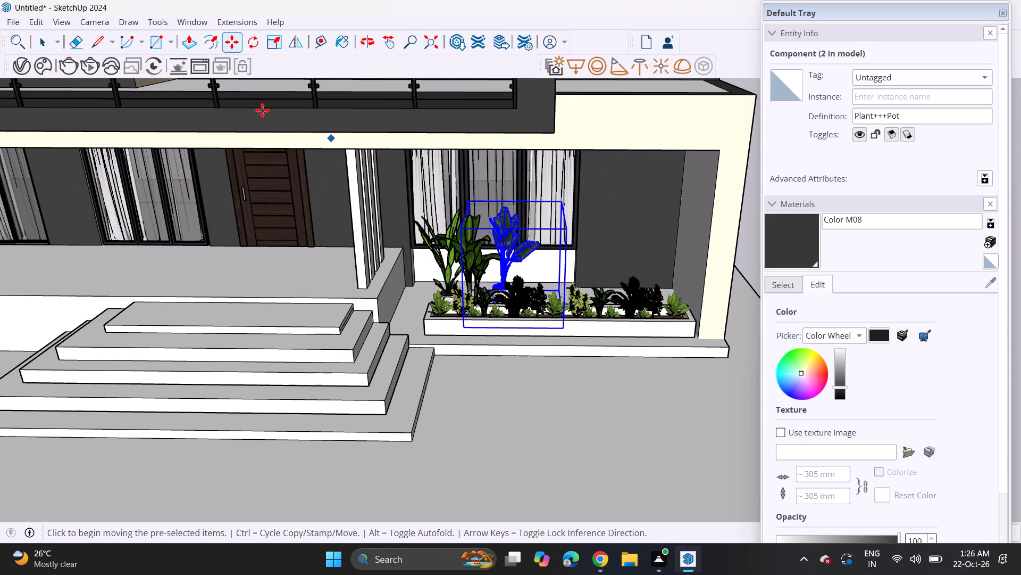
pyautogui.press('space')
pyautogui.click(739, 268)
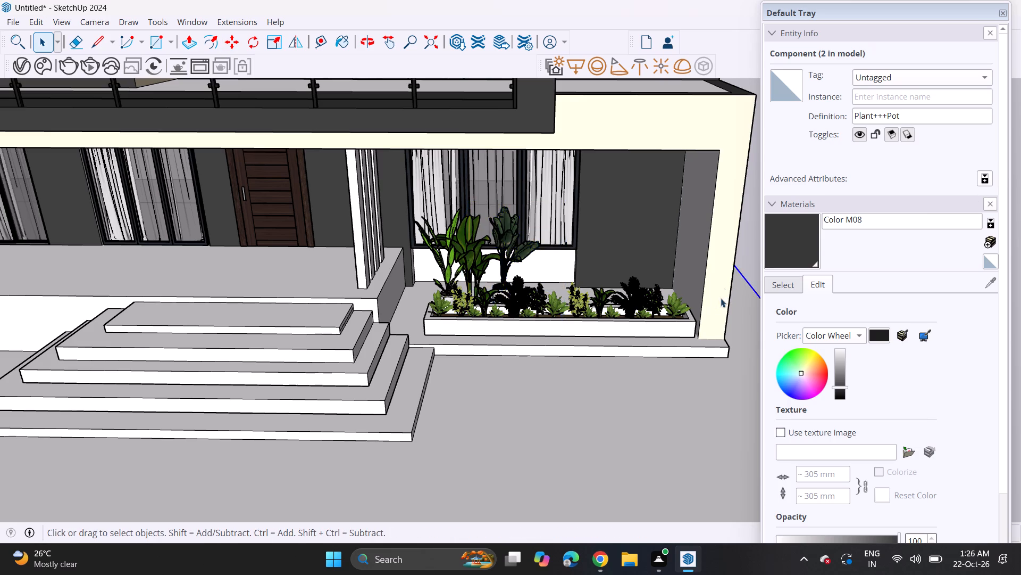
# Copy the four potted plants from the first-floor balcony down onto the ground slab in front of the plinth wall.
pyautogui.moveTo(716, 303); pyautogui.dragTo(722, 192, button='middle')
pyautogui.scroll(3, 561, 251)
pyautogui.scroll(-5, 559, 251)
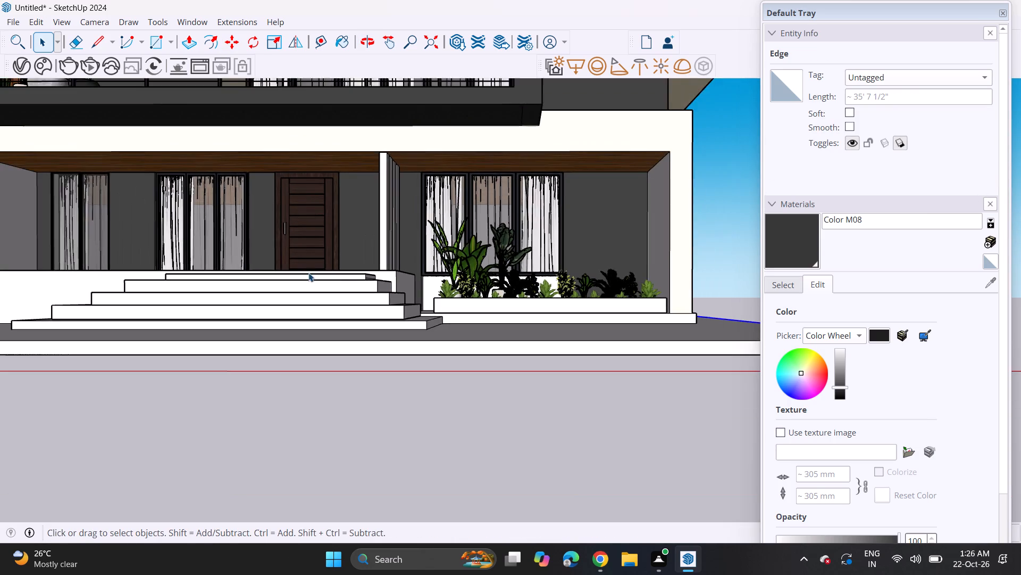
pyautogui.keyDown('shift'); pyautogui.moveTo(308, 273); pyautogui.dragTo(661, 347, button='middle'); pyautogui.keyUp('shift')
pyautogui.moveTo(614, 347); pyautogui.dragTo(568, 349, button='middle')
pyautogui.scroll(-4, 358, 333)
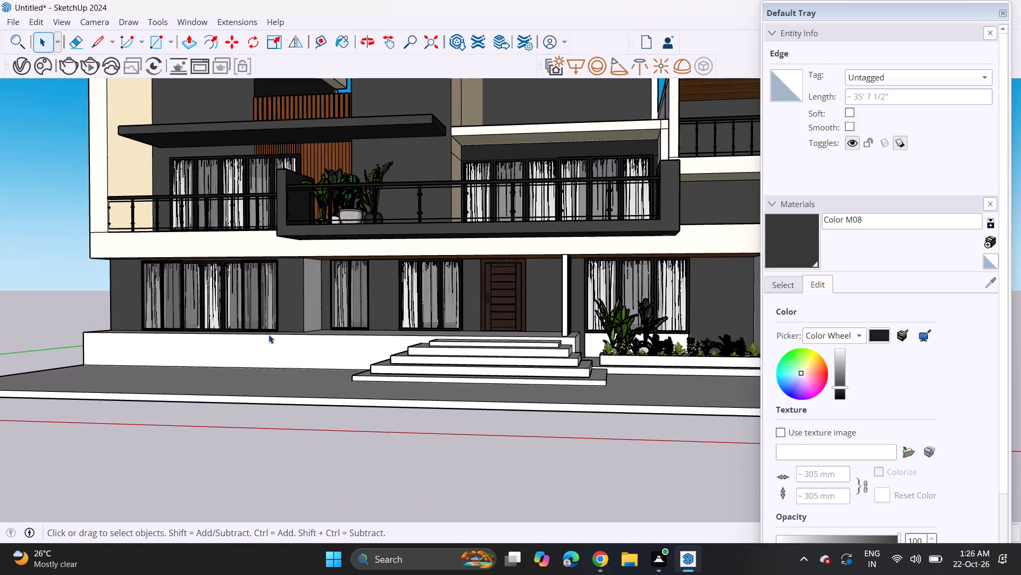
pyautogui.keyDown('shift'); pyautogui.moveTo(269, 334); pyautogui.dragTo(461, 366, button='middle'); pyautogui.keyUp('shift')
pyautogui.moveTo(474, 359); pyautogui.dragTo(527, 449, button='middle')
pyautogui.click(542, 245)
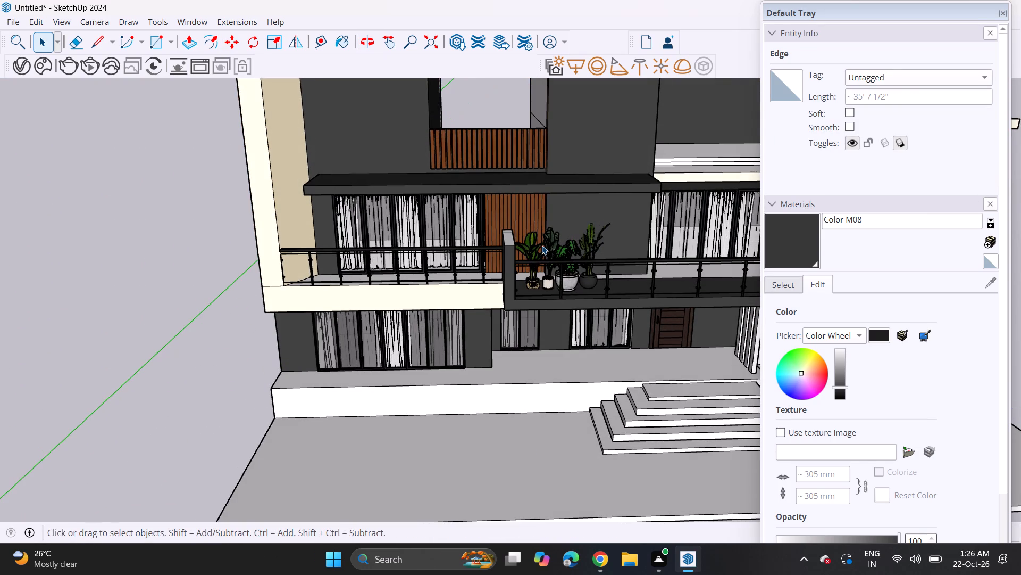
pyautogui.keyDown('ctrl'); pyautogui.click(555, 242); pyautogui.keyUp('ctrl')
pyautogui.keyDown('ctrl'); pyautogui.click(579, 250); pyautogui.keyUp('ctrl')
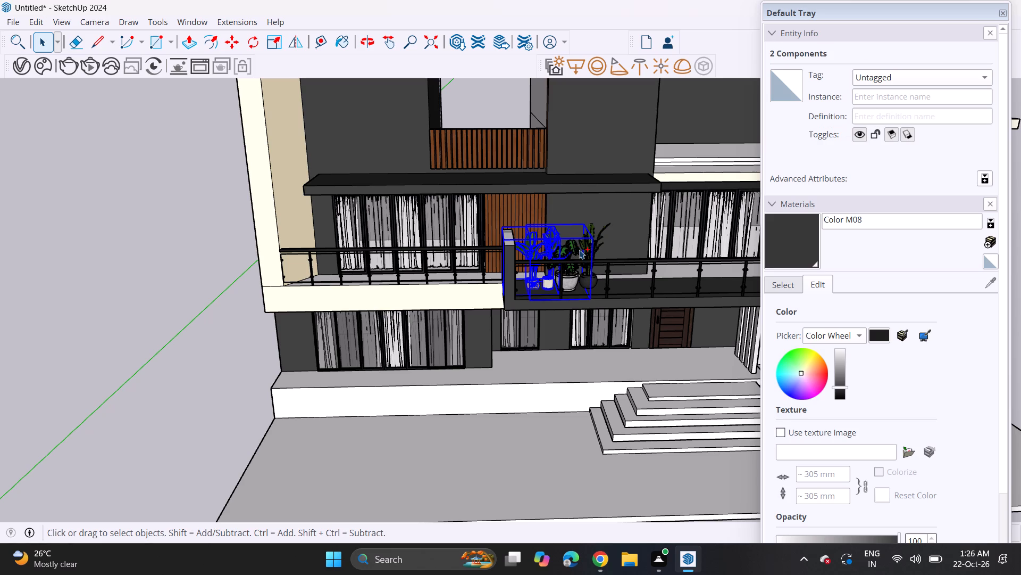
pyautogui.keyDown('ctrl'); pyautogui.click(604, 243); pyautogui.keyUp('ctrl')
pyautogui.press('m')
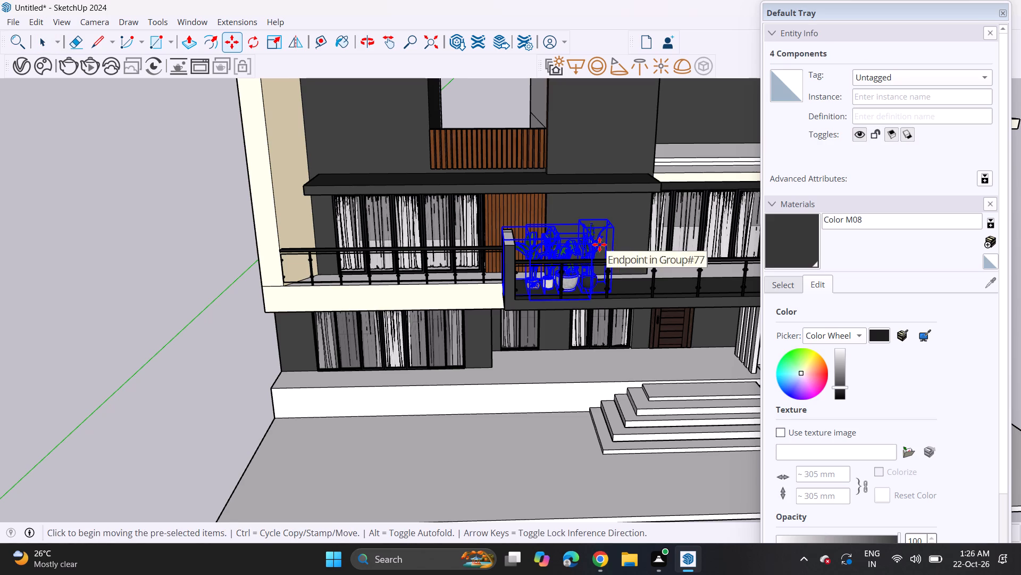
pyautogui.click(599, 244)
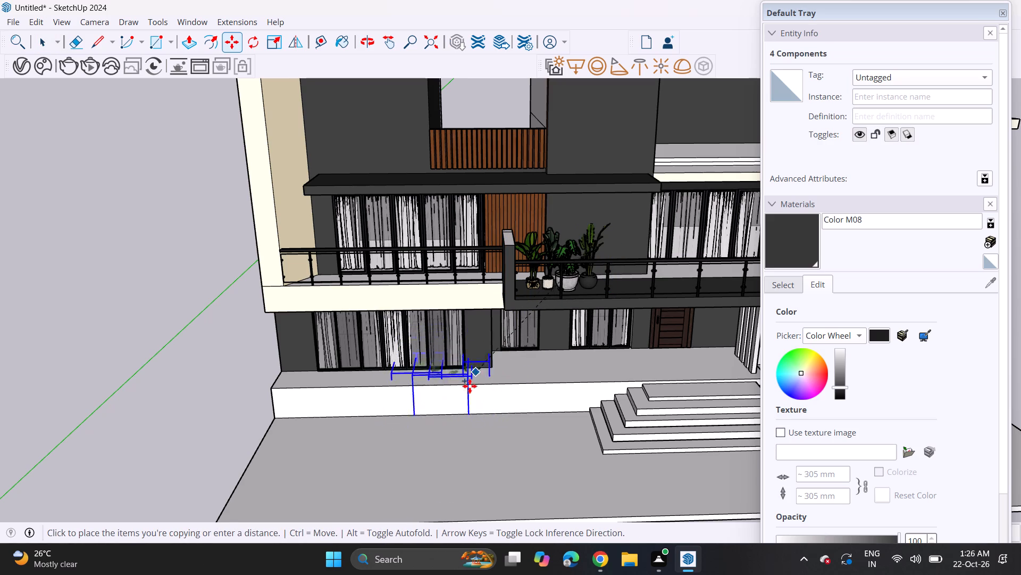
pyautogui.click(198, 391)
pyautogui.click(186, 489)
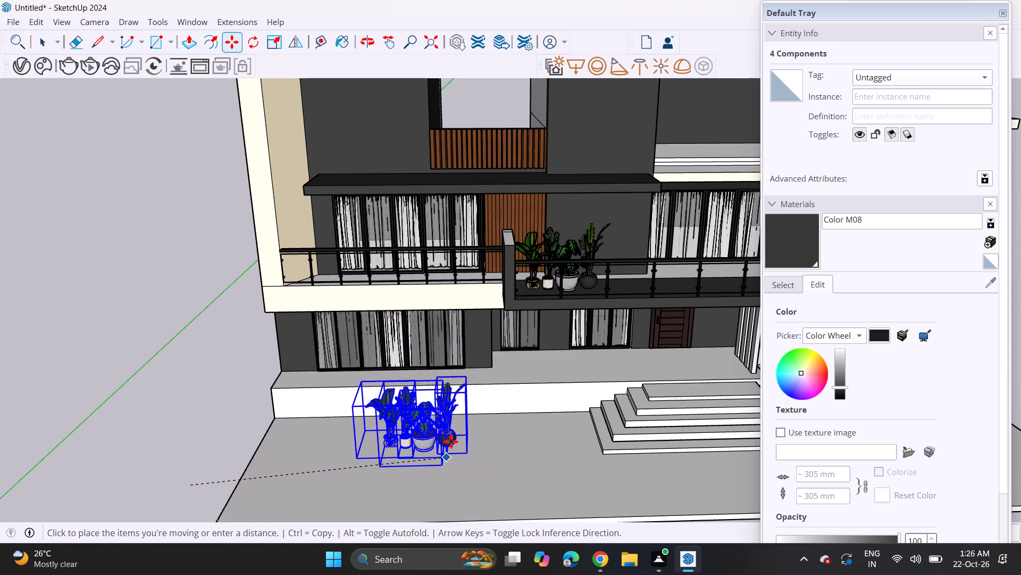
pyautogui.click(478, 434)
# Scale the four copied potted plants up uniformly by about one and a half times.
pyautogui.moveTo(530, 439); pyautogui.dragTo(531, 425, button='middle')
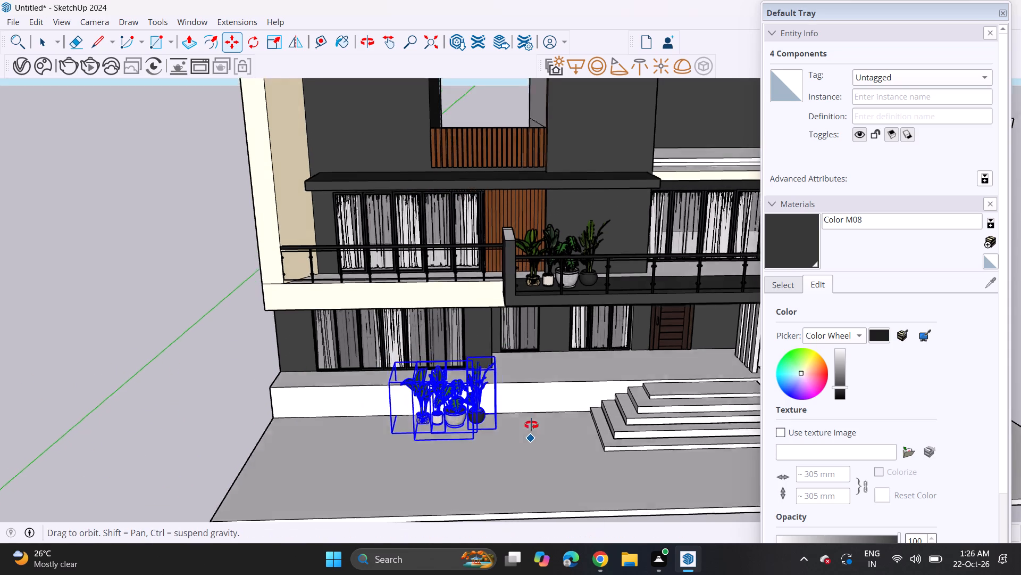
pyautogui.moveTo(531, 425); pyautogui.dragTo(512, 360, button='middle')
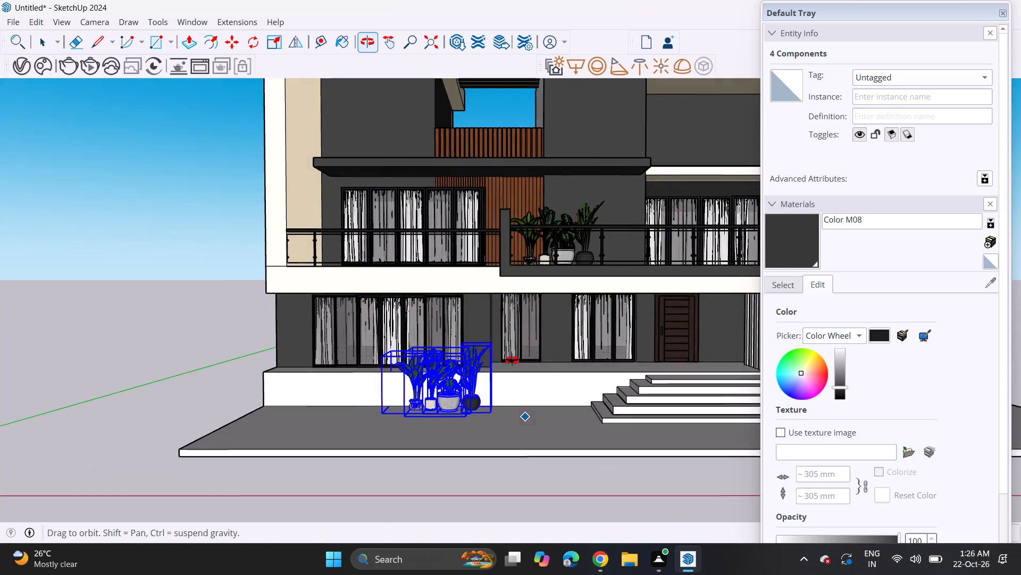
pyautogui.moveTo(512, 360); pyautogui.dragTo(512, 363, button='middle')
pyautogui.click(271, 40)
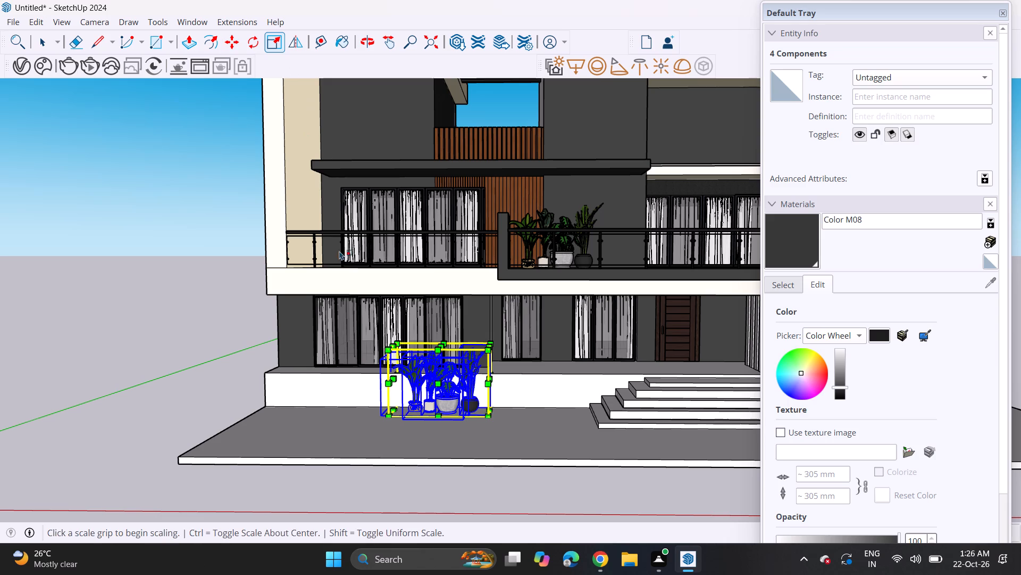
pyautogui.click(384, 349)
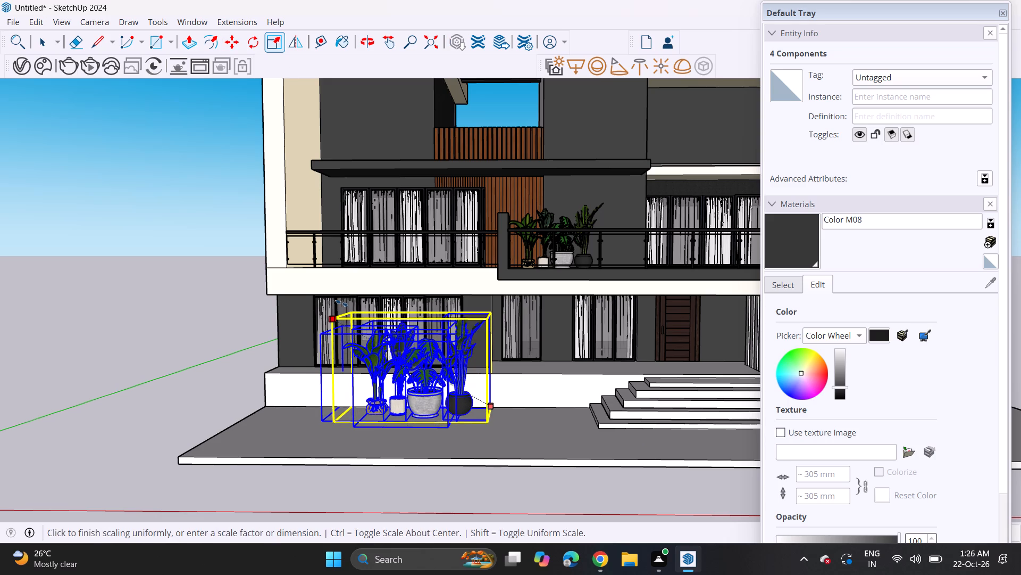
pyautogui.click(341, 303)
pyautogui.press('space')
pyautogui.click(155, 375)
# Select the four enlarged potted plants and move them straight down until their pots sink below the ground slab.
pyautogui.moveTo(366, 388); pyautogui.dragTo(362, 395, button='middle')
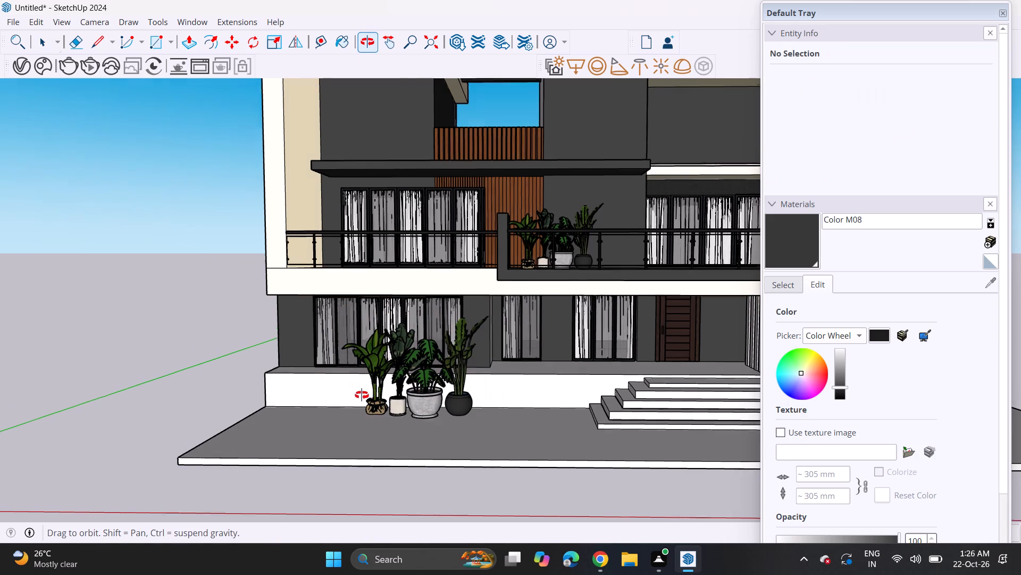
pyautogui.moveTo(362, 395); pyautogui.dragTo(390, 408, button='middle')
pyautogui.scroll(4, 465, 377)
pyautogui.click(442, 380)
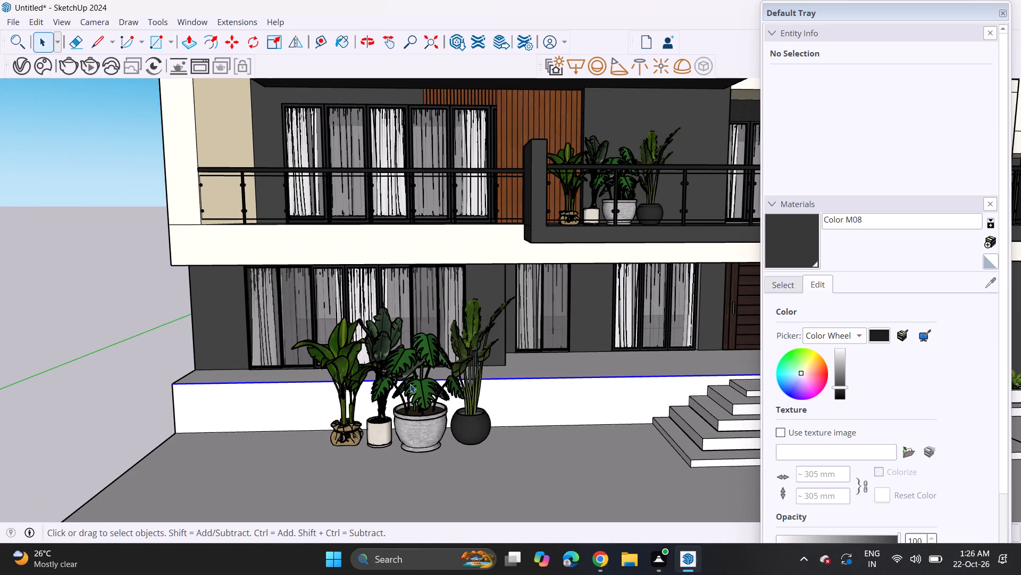
pyautogui.scroll(-3, 405, 384)
pyautogui.click(403, 396)
pyautogui.keyDown('ctrl'); pyautogui.click(366, 393); pyautogui.keyUp('ctrl')
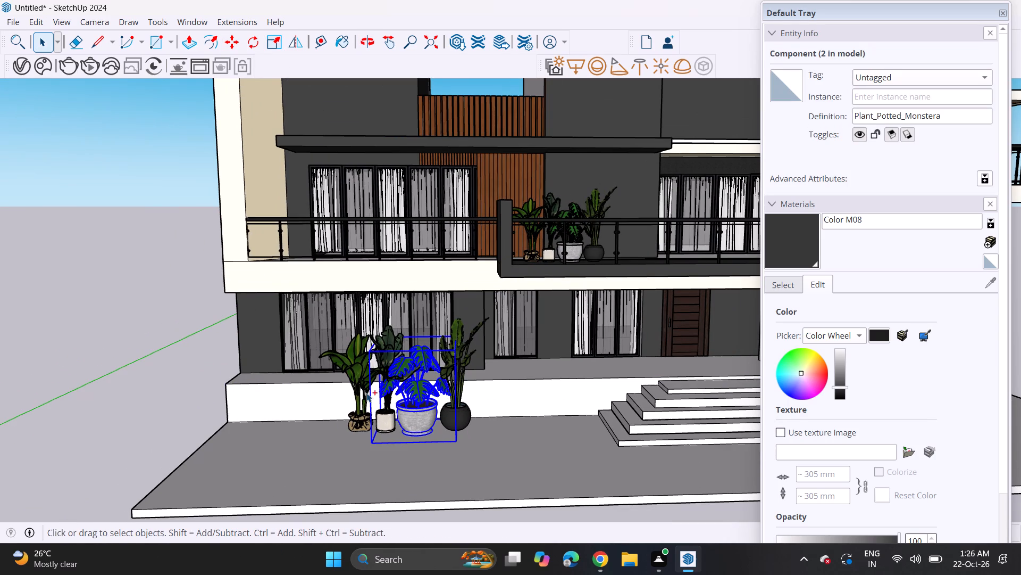
pyautogui.keyDown('ctrl'); pyautogui.click(398, 359); pyautogui.keyUp('ctrl')
pyautogui.keyDown('ctrl'); pyautogui.click(389, 341); pyautogui.keyUp('ctrl')
pyautogui.keyDown('ctrl'); pyautogui.click(456, 347); pyautogui.keyUp('ctrl')
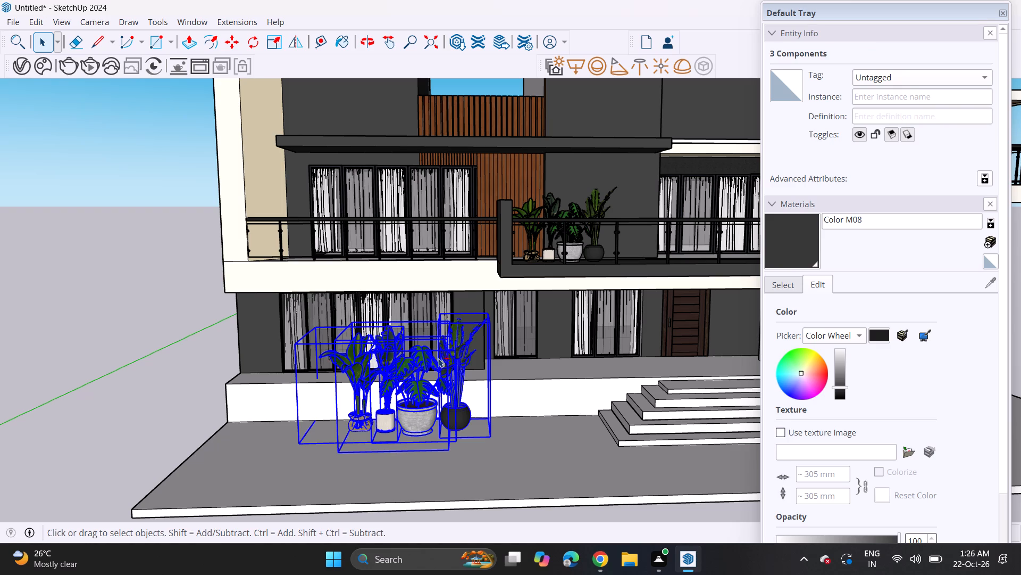
pyautogui.click(239, 45)
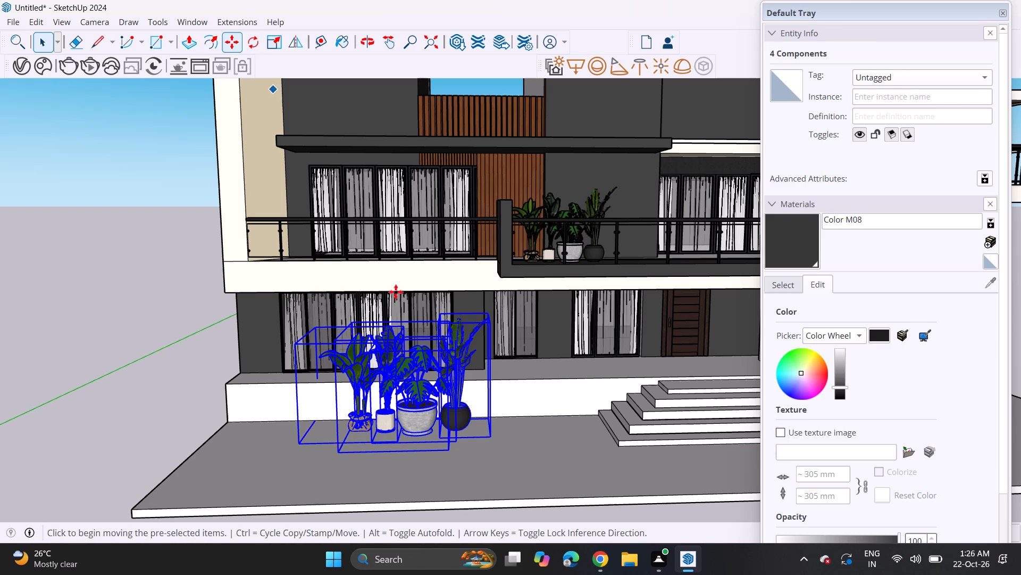
pyautogui.click(412, 345)
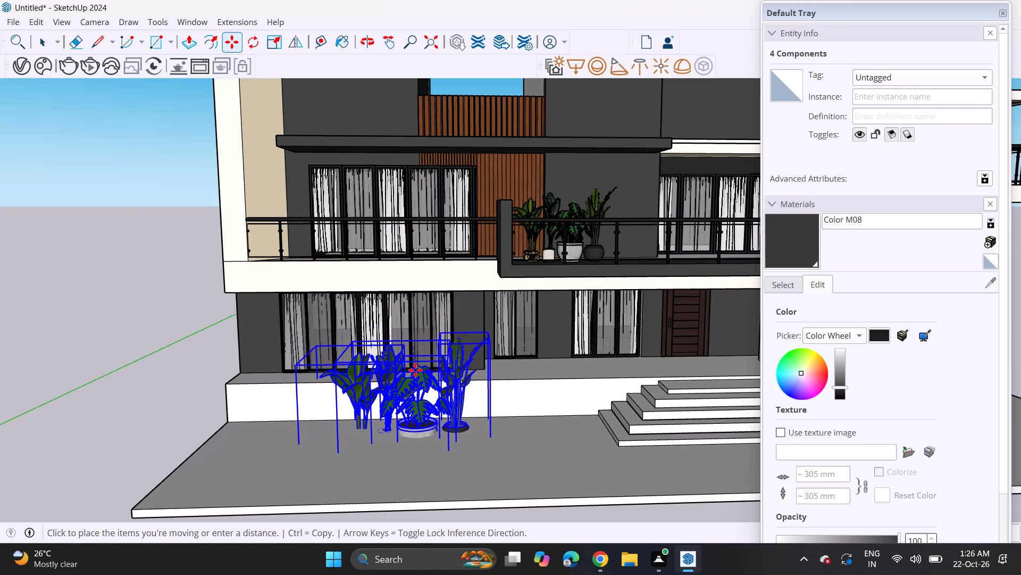
pyautogui.click(415, 382)
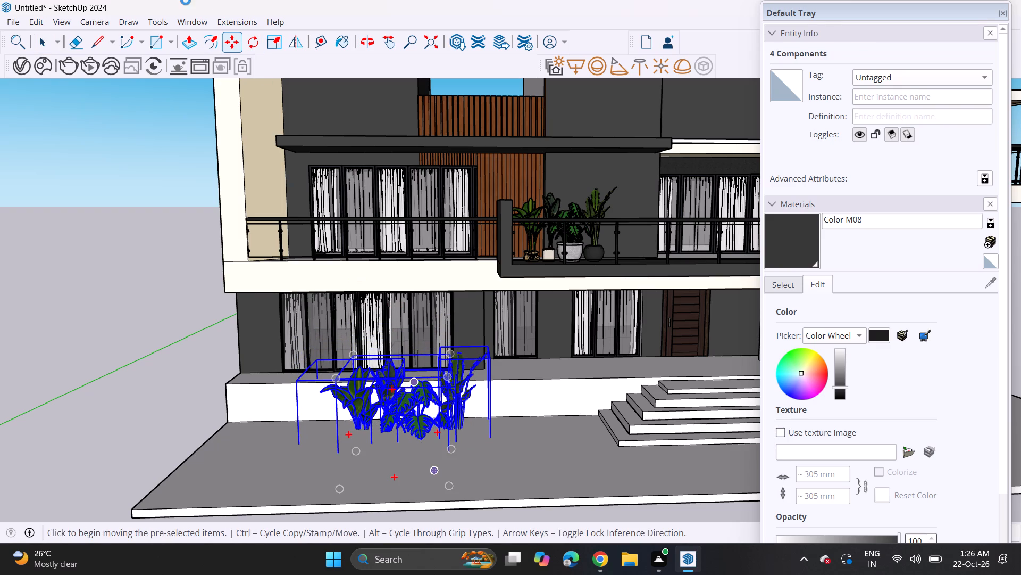
# Scale the four sunken plants up uniformly again so the foliage fills more of the plinth wall.
pyautogui.click(279, 40)
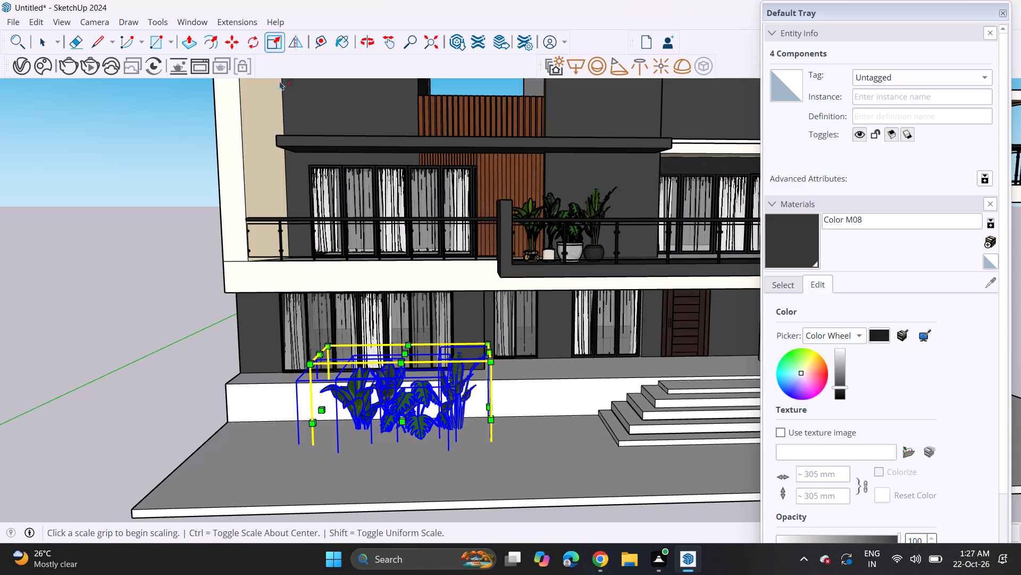
pyautogui.click(311, 365)
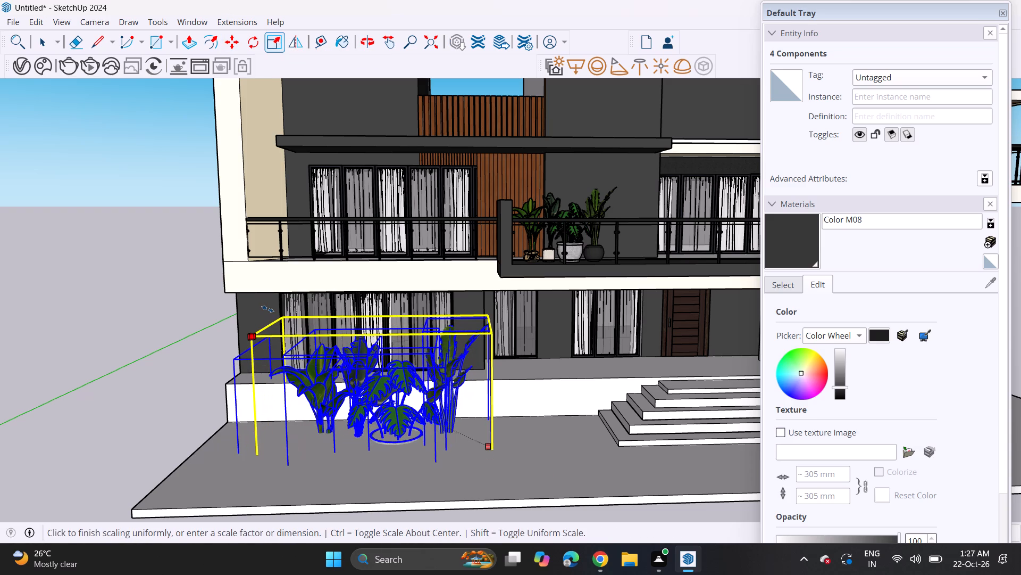
pyautogui.click(267, 309)
# Move the four plants a short distance along the plinth wall towards the entrance steps.
pyautogui.scroll(-4, 340, 365)
pyautogui.press('m')
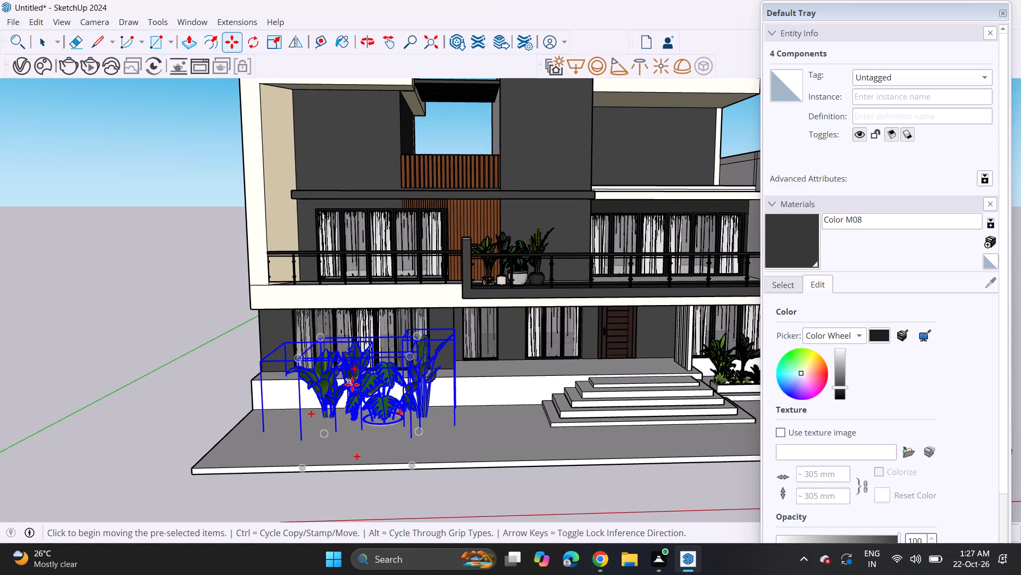
pyautogui.click(352, 384)
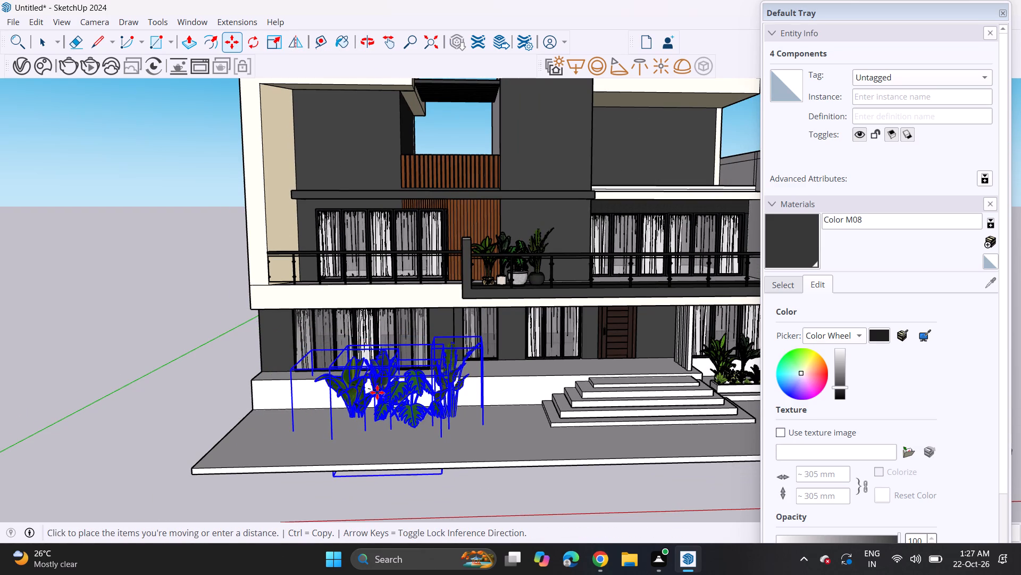
pyautogui.click(377, 385)
pyautogui.press('space')
pyautogui.click(238, 333)
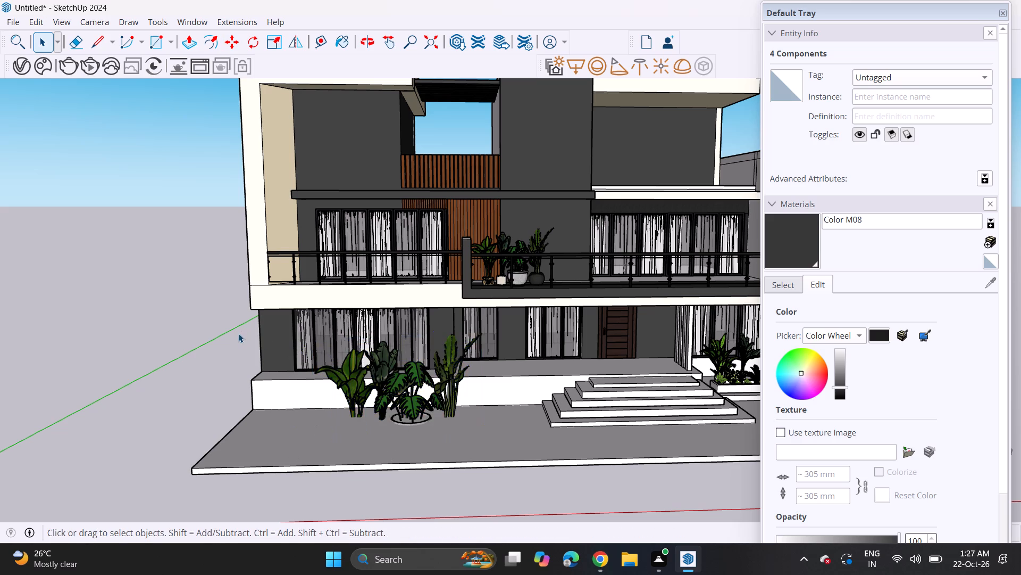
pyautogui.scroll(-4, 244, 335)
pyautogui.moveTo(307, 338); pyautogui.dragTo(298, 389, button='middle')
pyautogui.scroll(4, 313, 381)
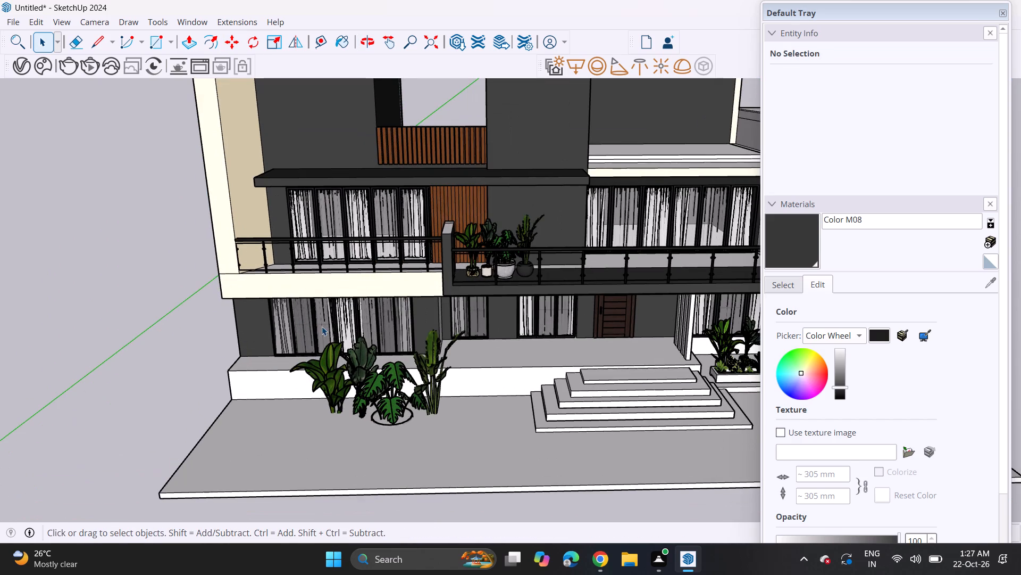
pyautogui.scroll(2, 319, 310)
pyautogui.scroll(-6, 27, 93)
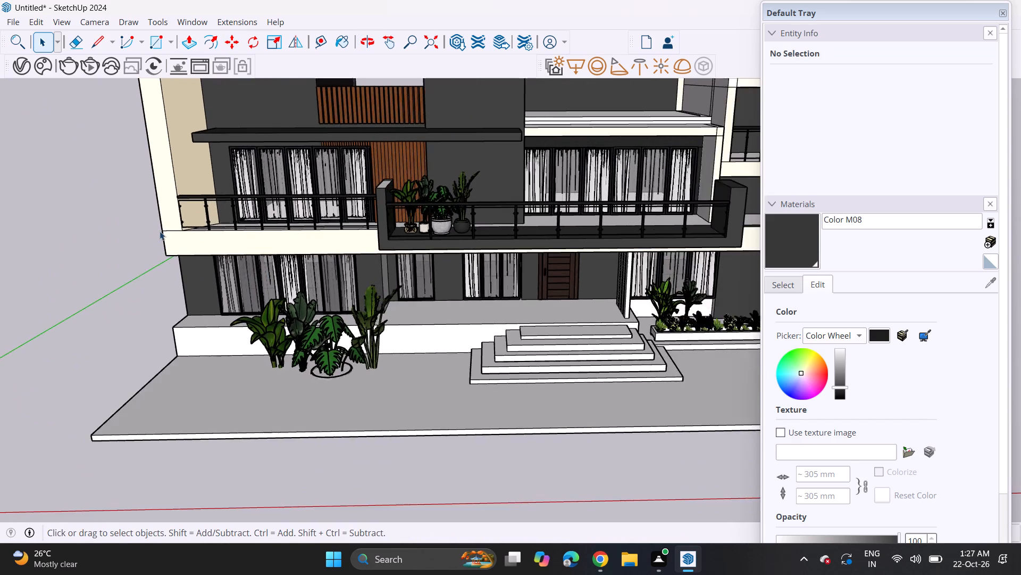
# Import the palm-like plant model Untitled (12) from Downloads and place it on the ground slab beside the plant cluster's outer end.
pyautogui.scroll(-2, 160, 231)
pyautogui.moveTo(239, 335); pyautogui.dragTo(239, 260, button='middle')
pyautogui.moveTo(262, 281); pyautogui.dragTo(317, 408, button='middle')
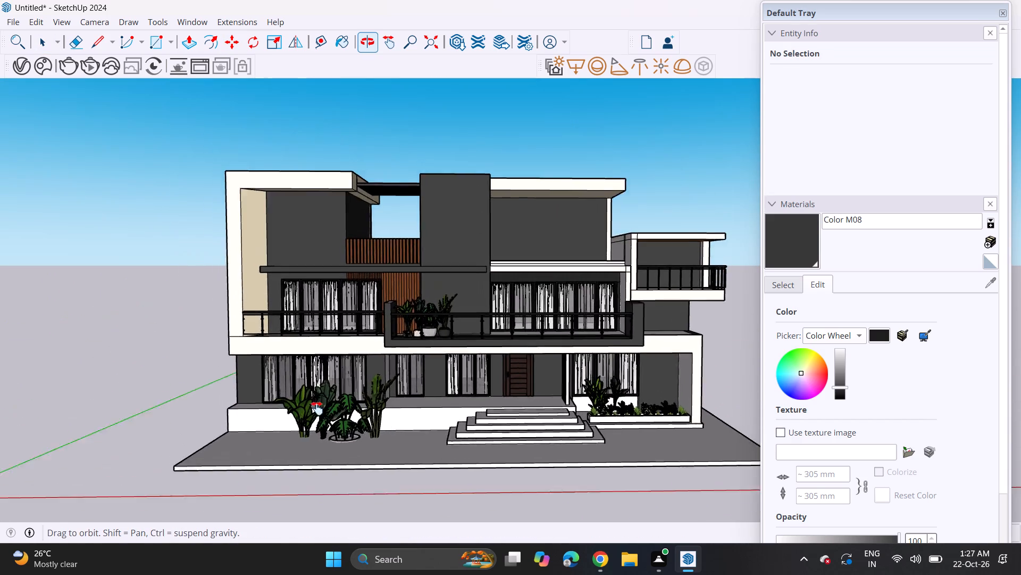
pyautogui.moveTo(317, 408); pyautogui.dragTo(298, 453, button='middle')
pyautogui.keyDown('shift'); pyautogui.moveTo(303, 362); pyautogui.dragTo(336, 306, button='middle'); pyautogui.keyUp('shift')
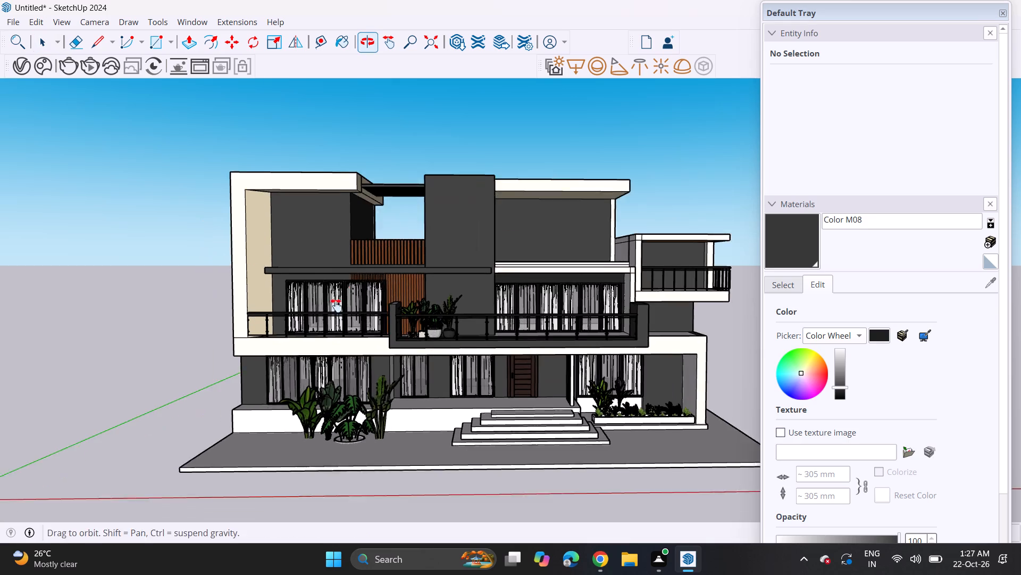
pyautogui.keyDown('shift'); pyautogui.moveTo(336, 306); pyautogui.dragTo(337, 303, button='middle'); pyautogui.keyUp('shift')
pyautogui.moveTo(337, 300); pyautogui.dragTo(314, 372, button='middle')
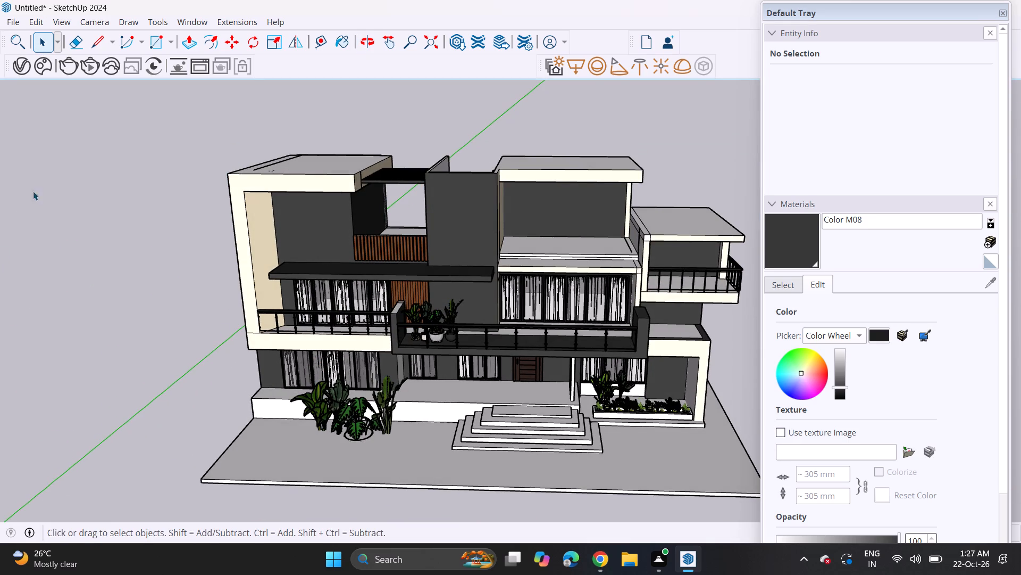
pyautogui.click(6, 17)
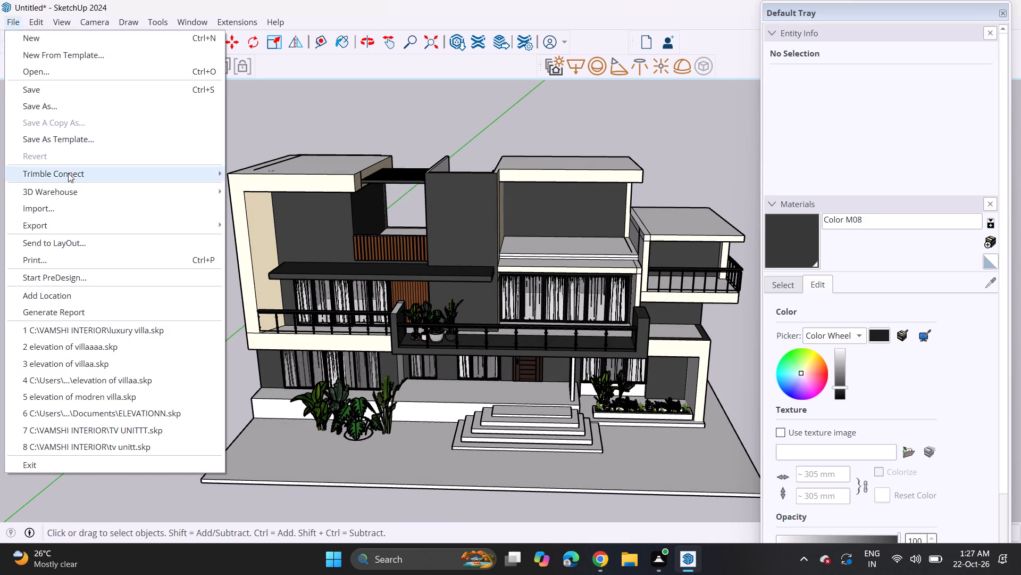
pyautogui.click(82, 202)
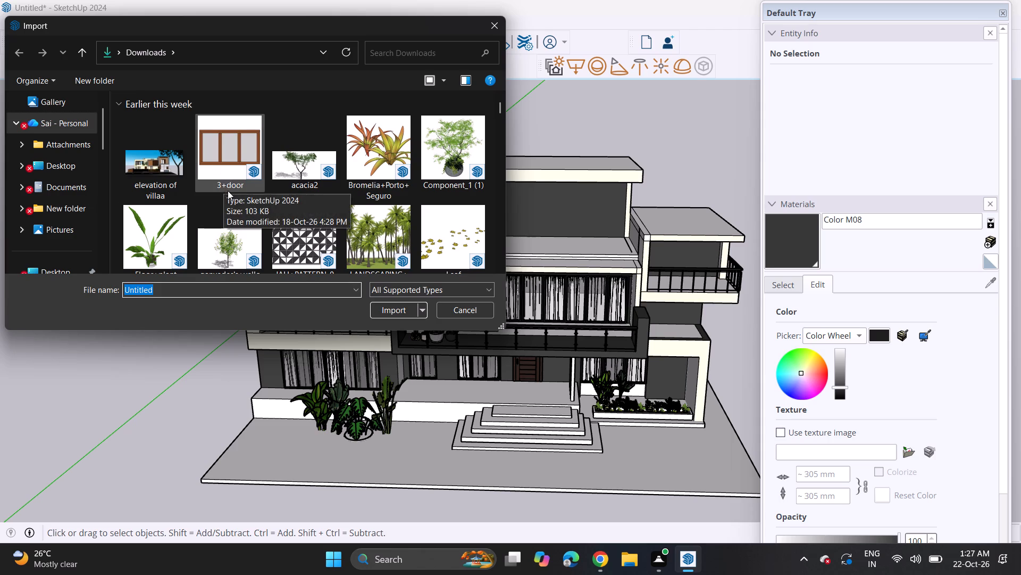
pyautogui.scroll(-2, 230, 193)
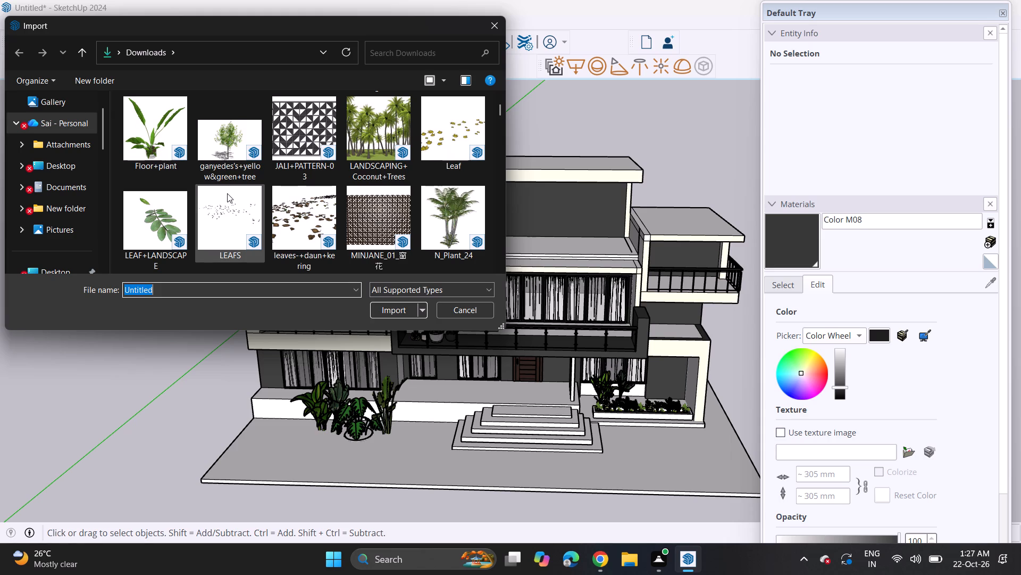
pyautogui.scroll(-4, 228, 222)
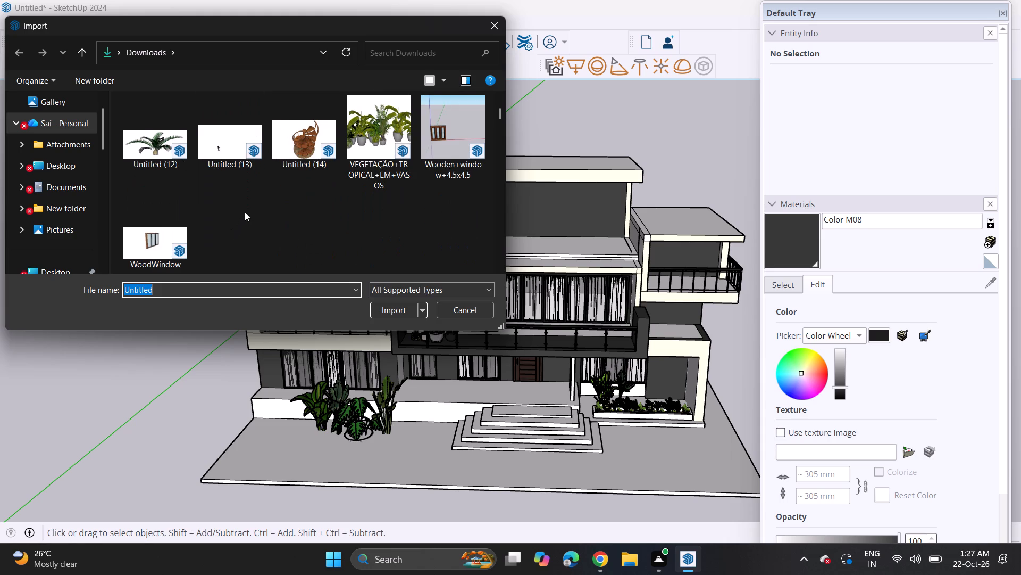
pyautogui.scroll(-5, 245, 212)
pyautogui.scroll(7, 253, 200)
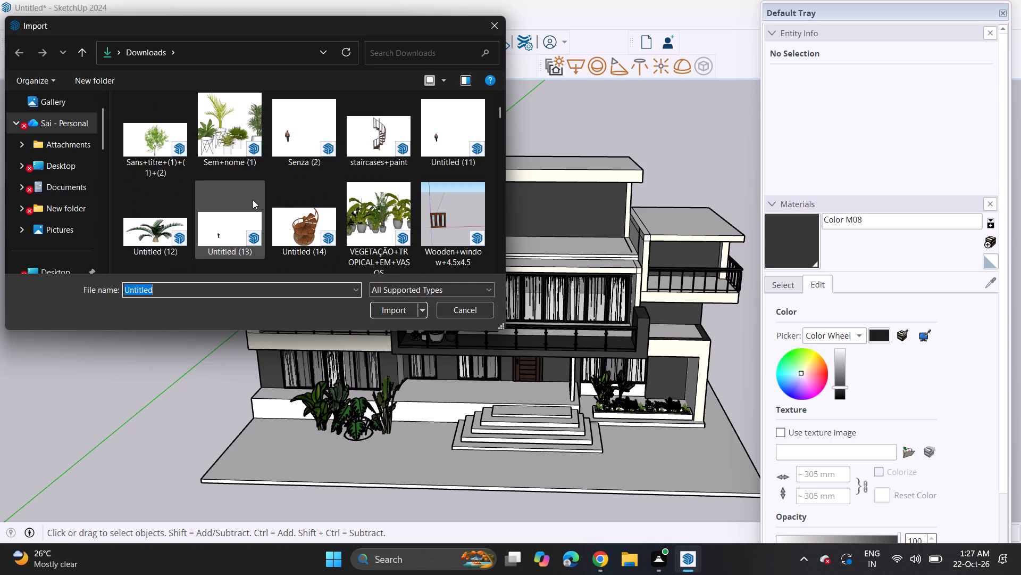
pyautogui.click(168, 217)
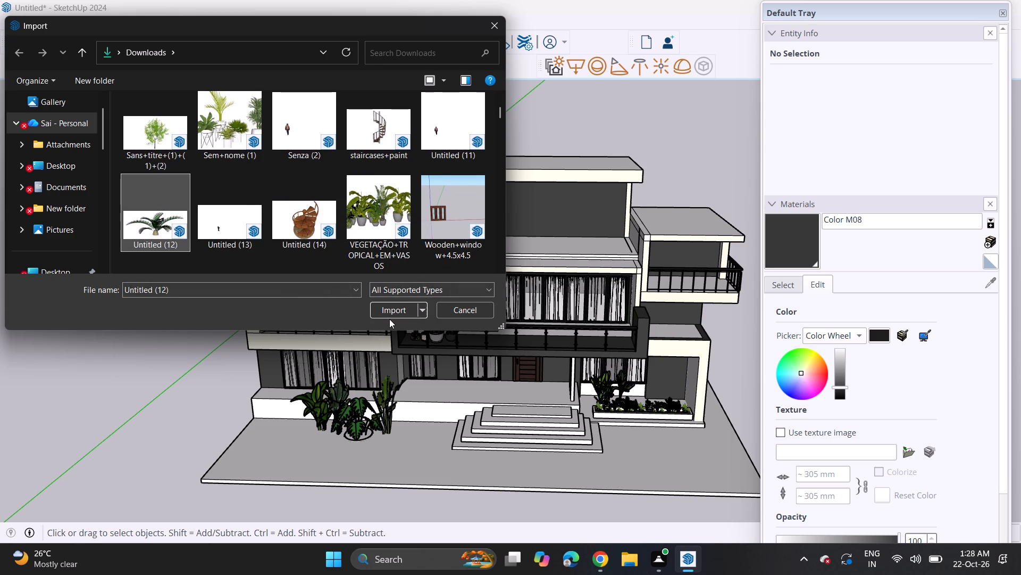
pyautogui.click(389, 310)
pyautogui.click(627, 314)
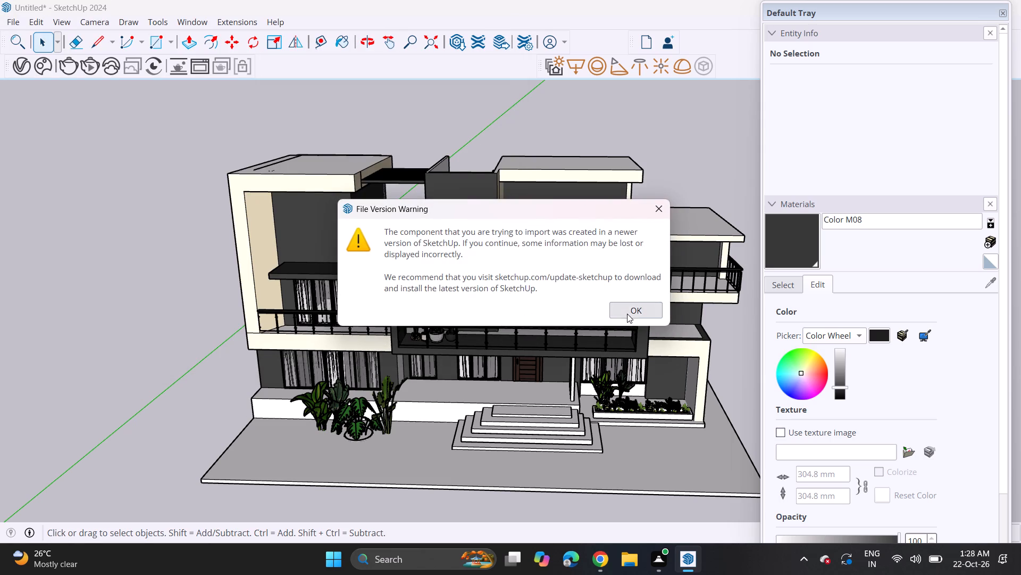
pyautogui.scroll(3, 283, 434)
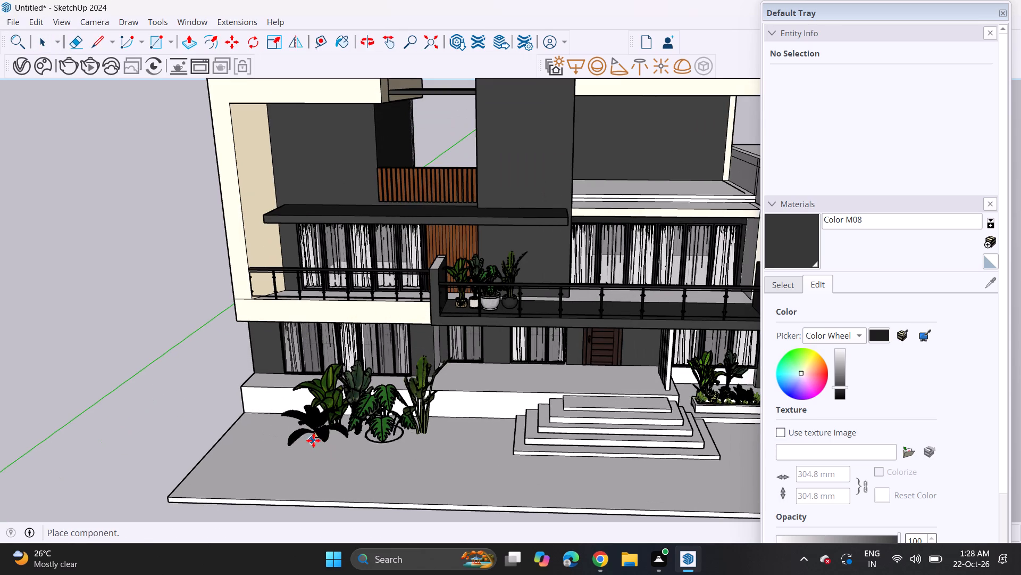
pyautogui.click(313, 440)
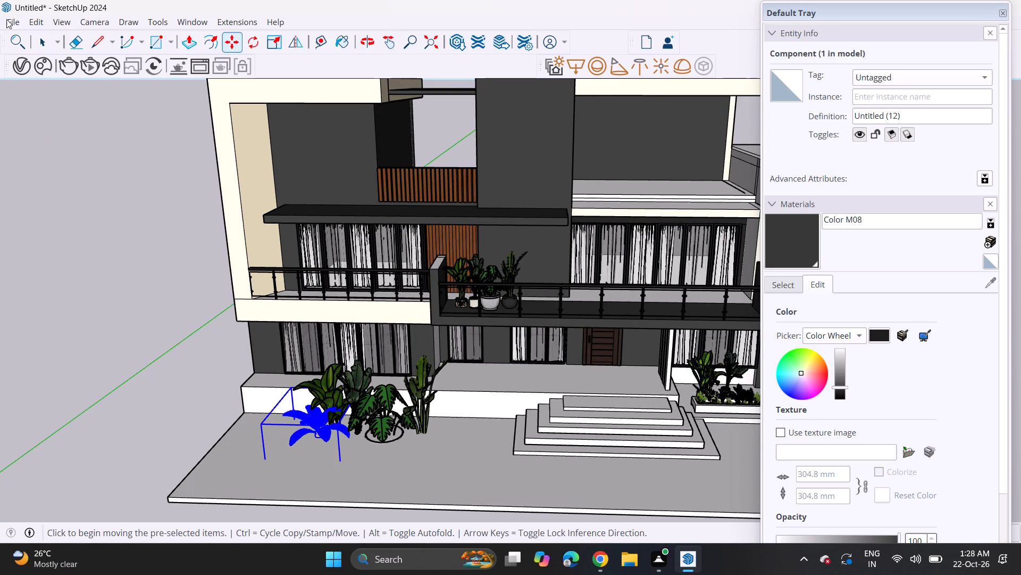
# Import the VEGETAÇÃO+TROPICAL+EM+VASOS plant group and place it on the ground slab in front of the existing plant cluster.
pyautogui.click(11, 18)
pyautogui.click(41, 212)
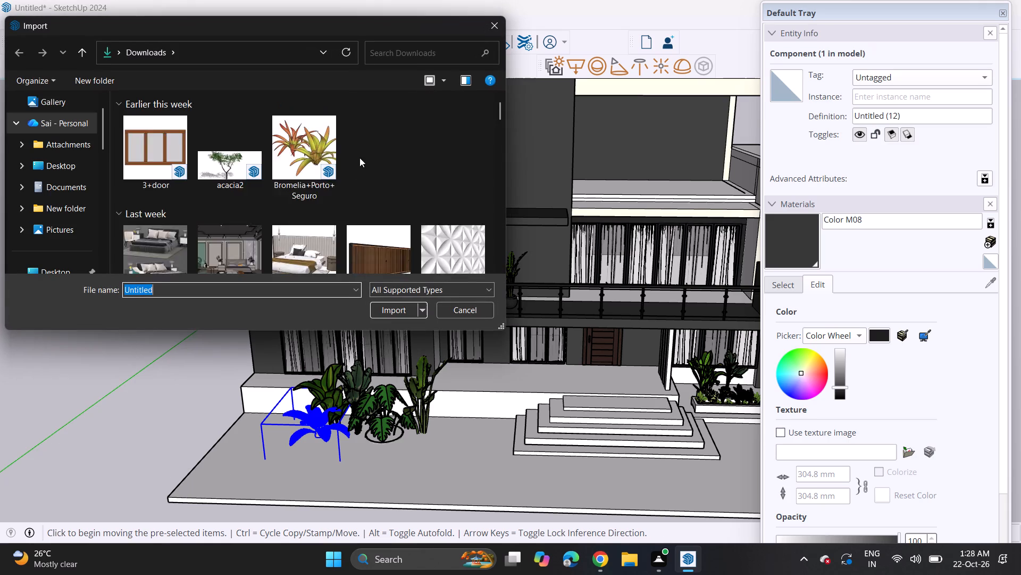
pyautogui.scroll(-5, 360, 156)
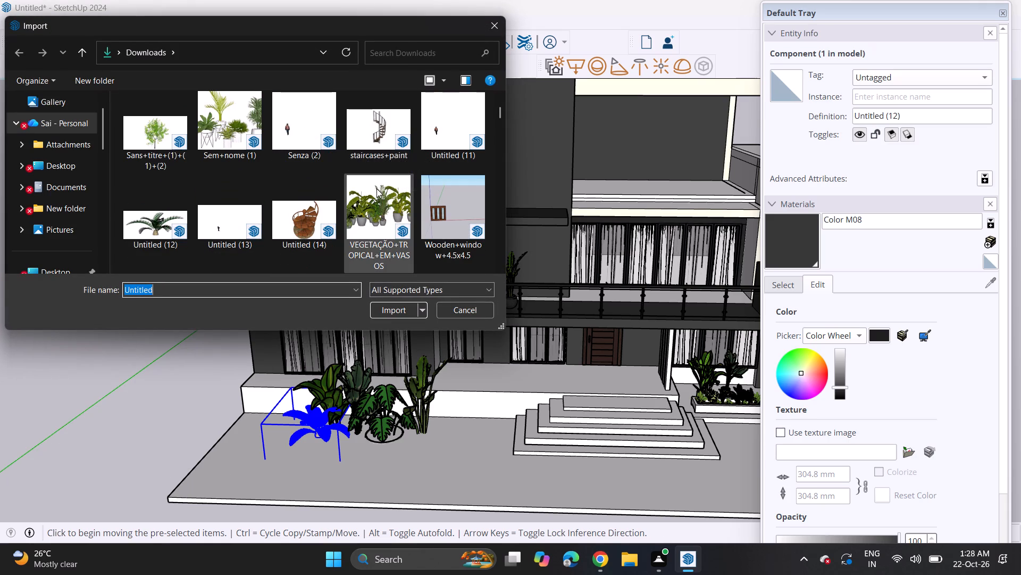
pyautogui.click(376, 188)
pyautogui.click(391, 314)
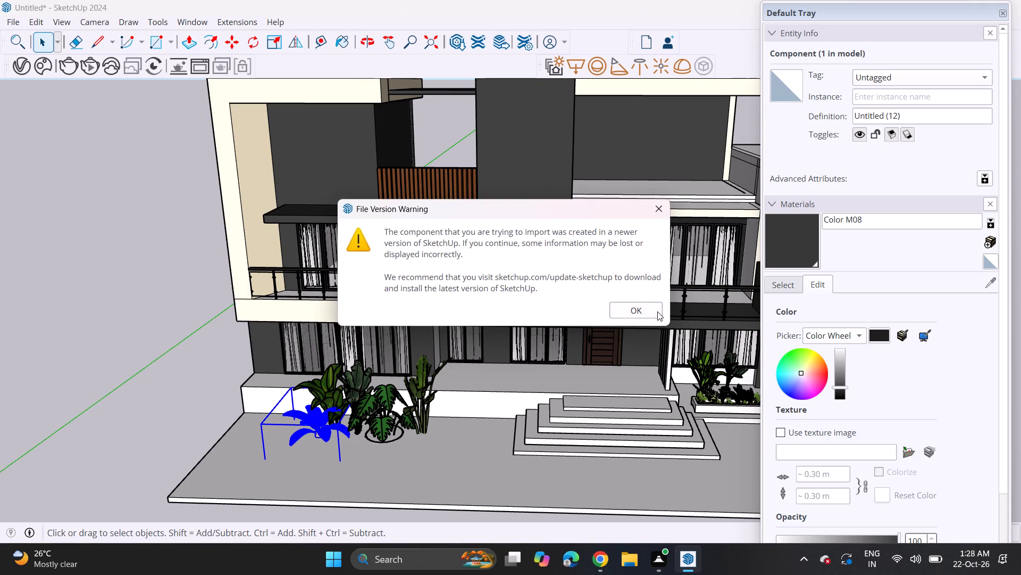
pyautogui.click(641, 314)
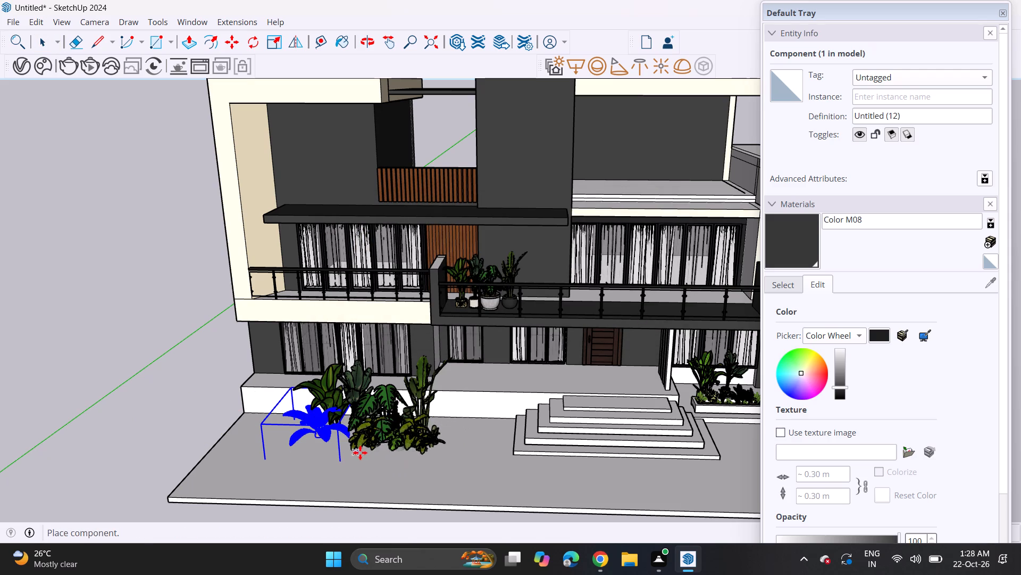
pyautogui.click(357, 453)
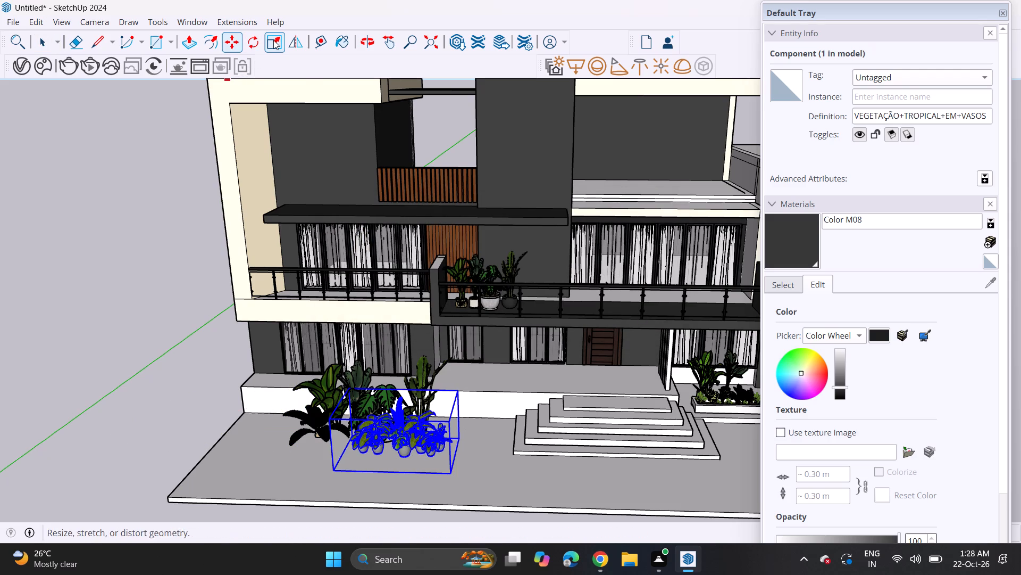
# Scale the imported tropical potted-plant group up uniformly so it spreads towards the entrance steps.
pyautogui.click(273, 40)
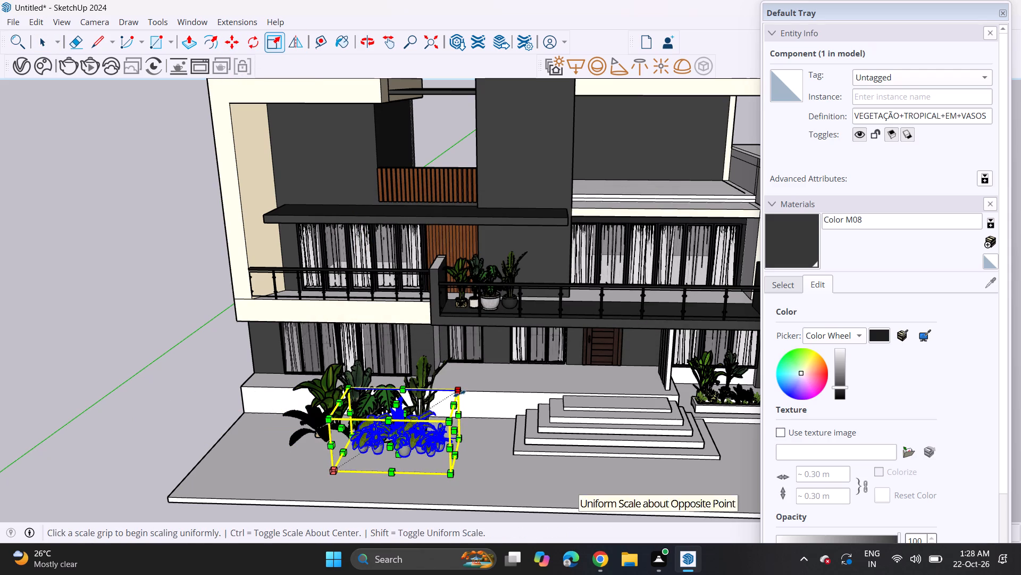
pyautogui.click(459, 393)
pyautogui.click(511, 363)
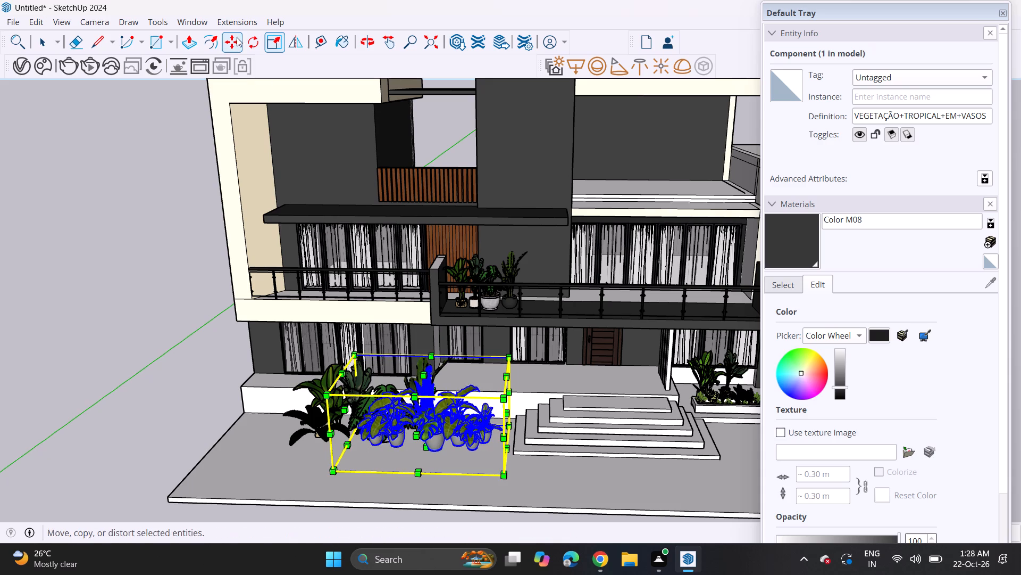
# Move the enlarged tropical plant group down until its pots sink below the ground slab, leaving only foliage above, and deselect it.
pyautogui.click(236, 37)
pyautogui.moveTo(425, 324); pyautogui.dragTo(497, 221, button='middle')
pyautogui.scroll(2, 486, 286)
pyautogui.moveTo(434, 348); pyautogui.dragTo(423, 382, button='middle')
pyautogui.click(458, 408)
pyautogui.moveTo(439, 423); pyautogui.dragTo(451, 364, button='middle')
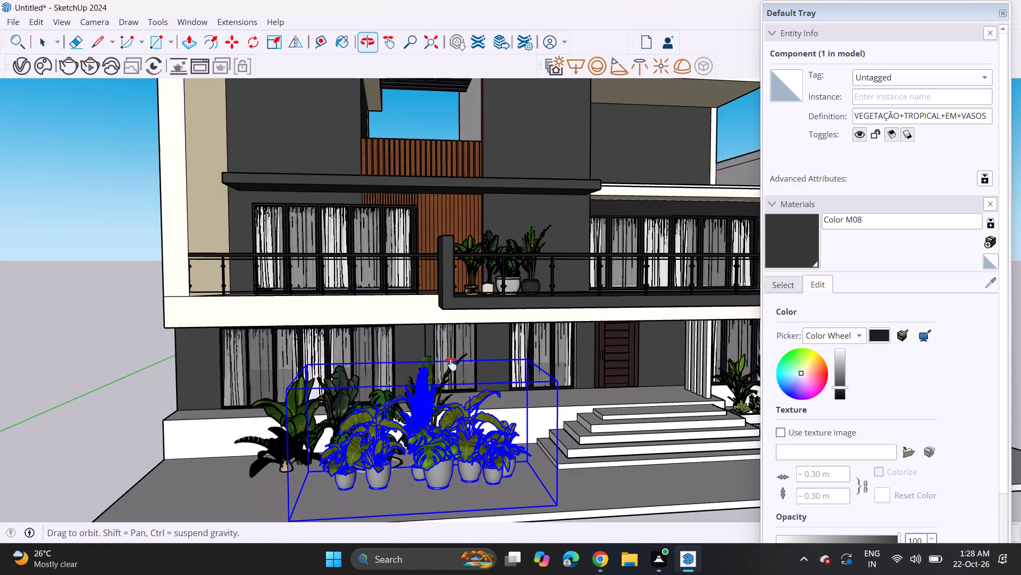
pyautogui.moveTo(451, 364); pyautogui.dragTo(464, 295, button='middle')
pyautogui.moveTo(465, 293); pyautogui.dragTo(451, 310, button='middle')
pyautogui.scroll(1, 457, 299)
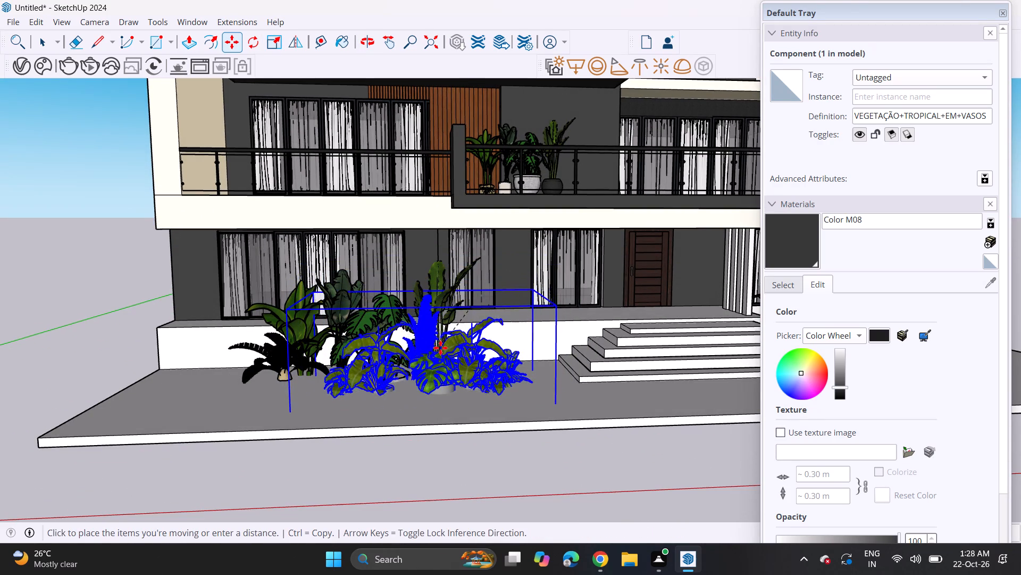
pyautogui.click(433, 355)
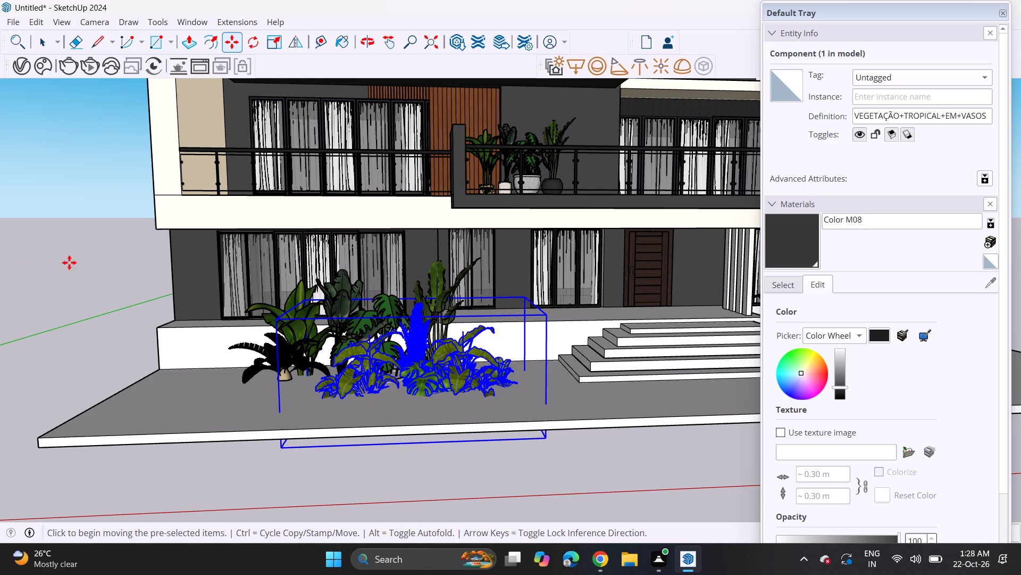
pyautogui.press('space')
pyautogui.click(78, 266)
# Push the ground-floor porch floor down in three successive pulls to lower the plinth below the windows and entrance door.
pyautogui.scroll(-3, 245, 297)
pyautogui.moveTo(371, 301); pyautogui.dragTo(321, 307, button='middle')
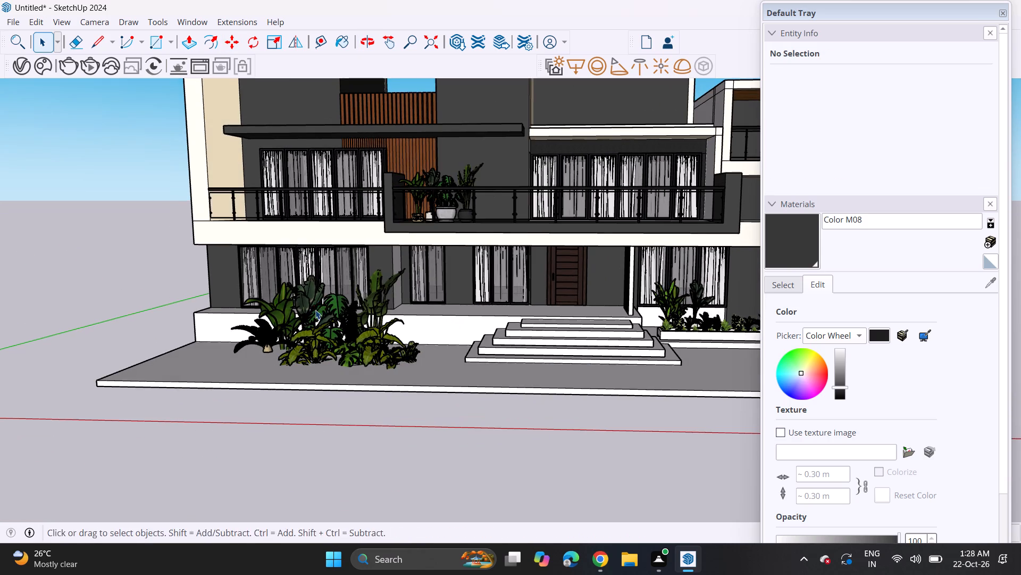
pyautogui.moveTo(315, 310); pyautogui.dragTo(365, 344, button='middle')
pyautogui.moveTo(366, 345); pyautogui.dragTo(399, 350, button='middle')
pyautogui.scroll(1, 379, 351)
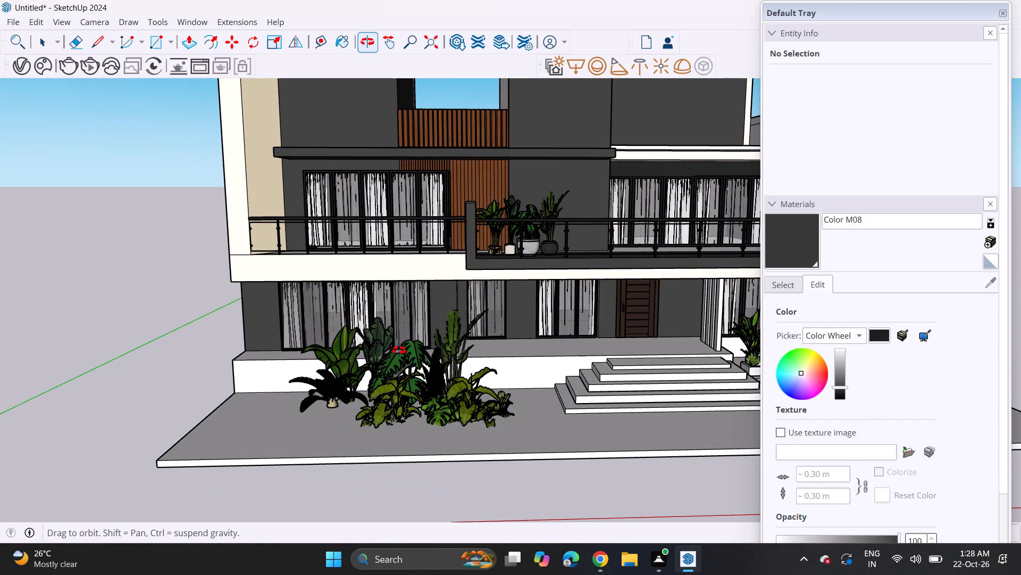
pyautogui.moveTo(399, 350); pyautogui.dragTo(355, 338, button='middle')
pyautogui.moveTo(185, 44); pyautogui.dragTo(191, 47)
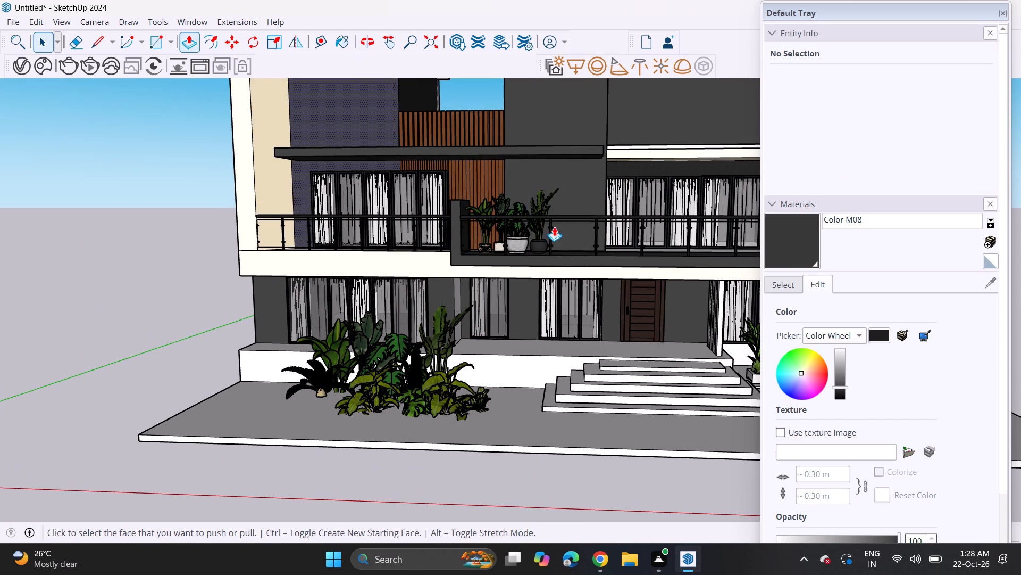
pyautogui.click(476, 346)
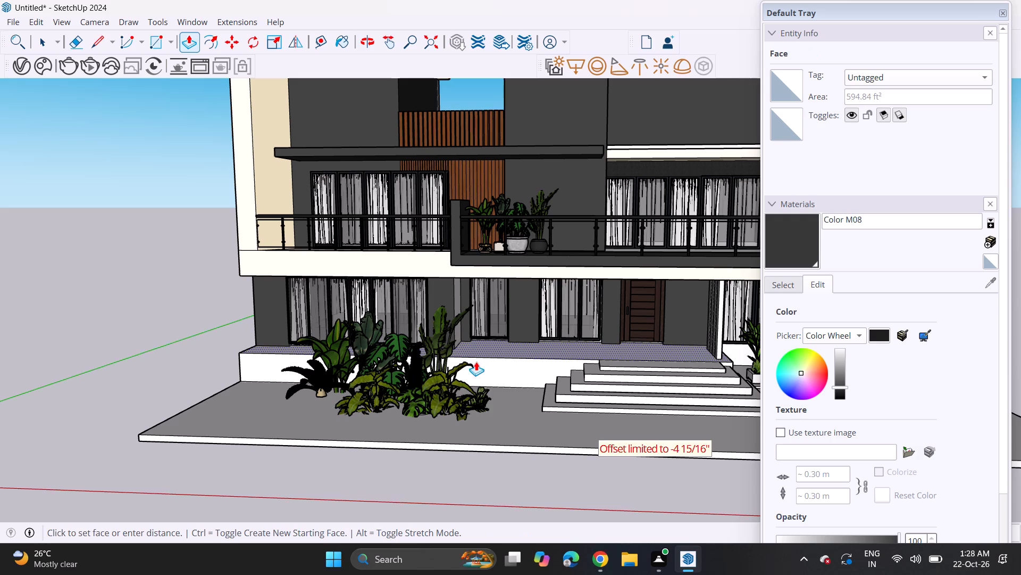
pyautogui.click(476, 362)
pyautogui.click(525, 348)
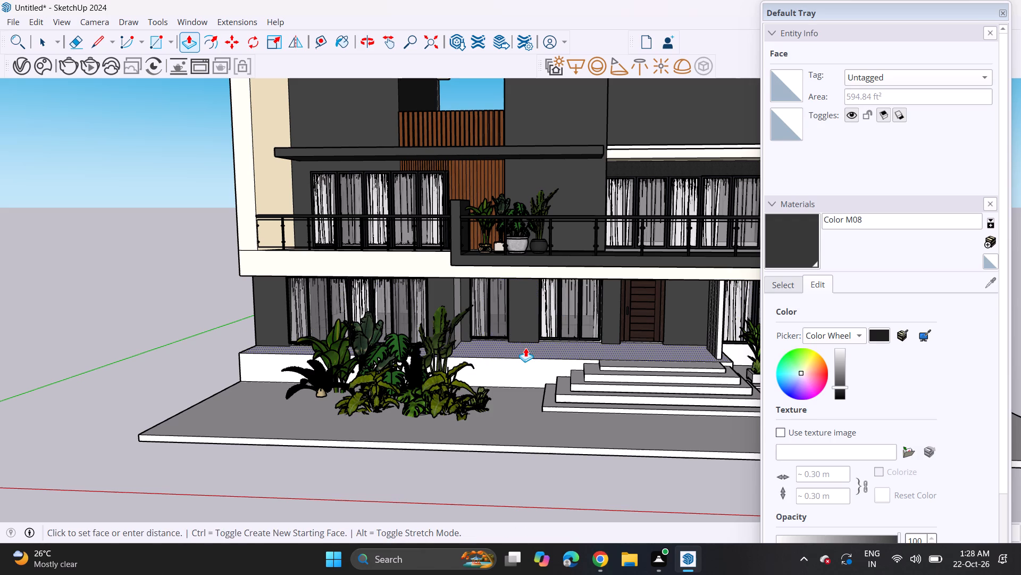
pyautogui.click(519, 372)
pyautogui.click(521, 355)
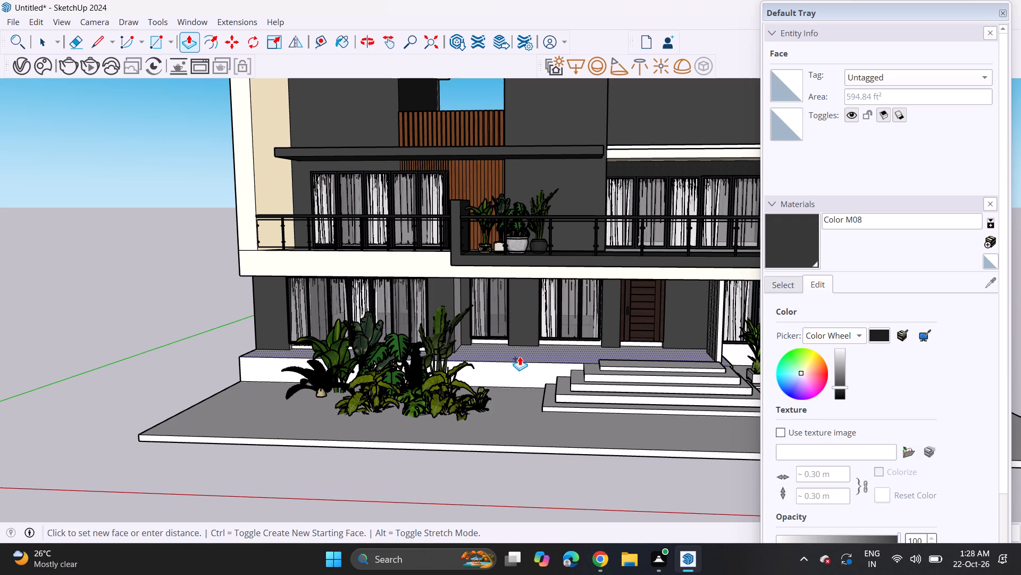
pyautogui.click(519, 384)
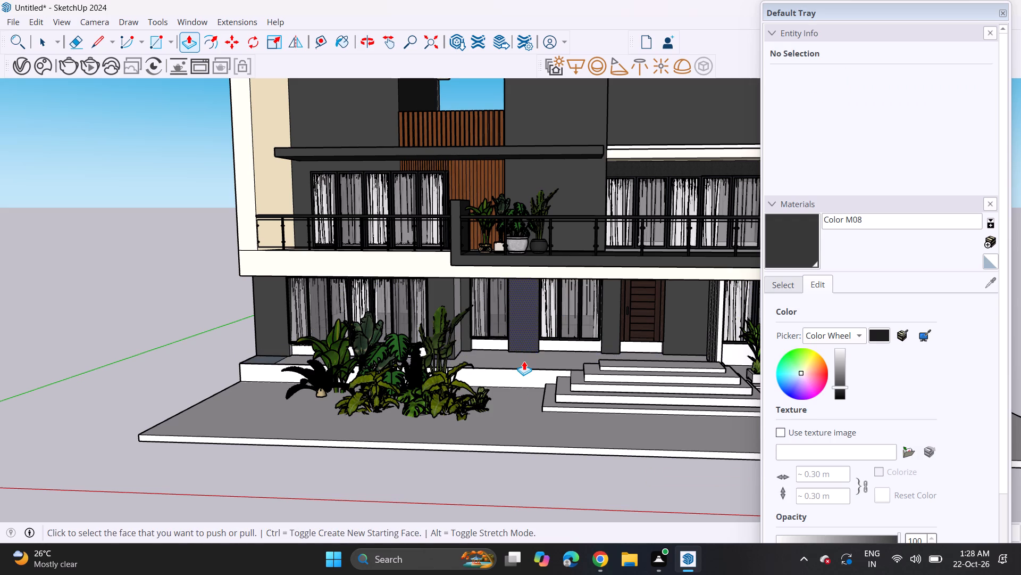
pyautogui.click(524, 361)
pyautogui.press('Escape')
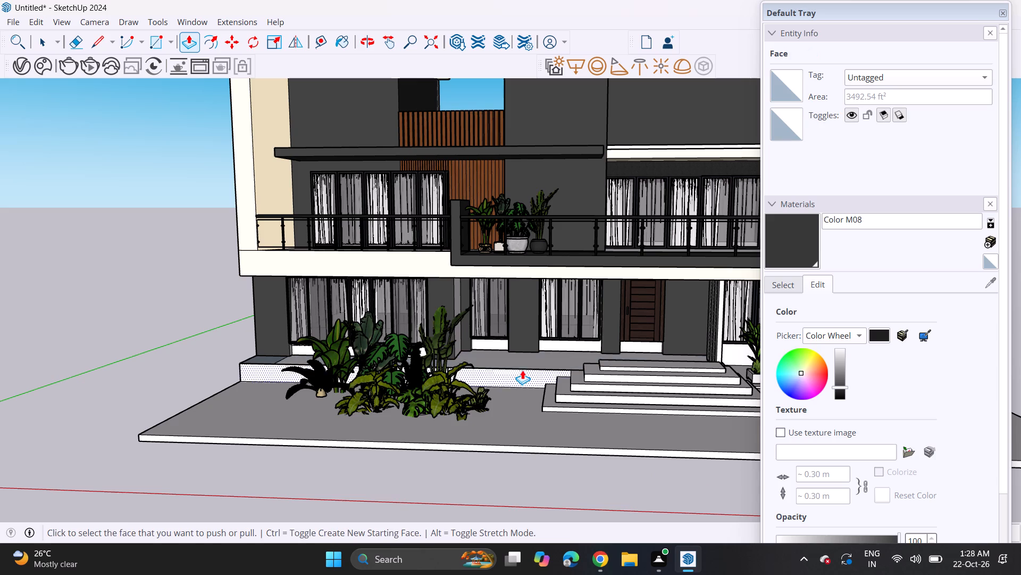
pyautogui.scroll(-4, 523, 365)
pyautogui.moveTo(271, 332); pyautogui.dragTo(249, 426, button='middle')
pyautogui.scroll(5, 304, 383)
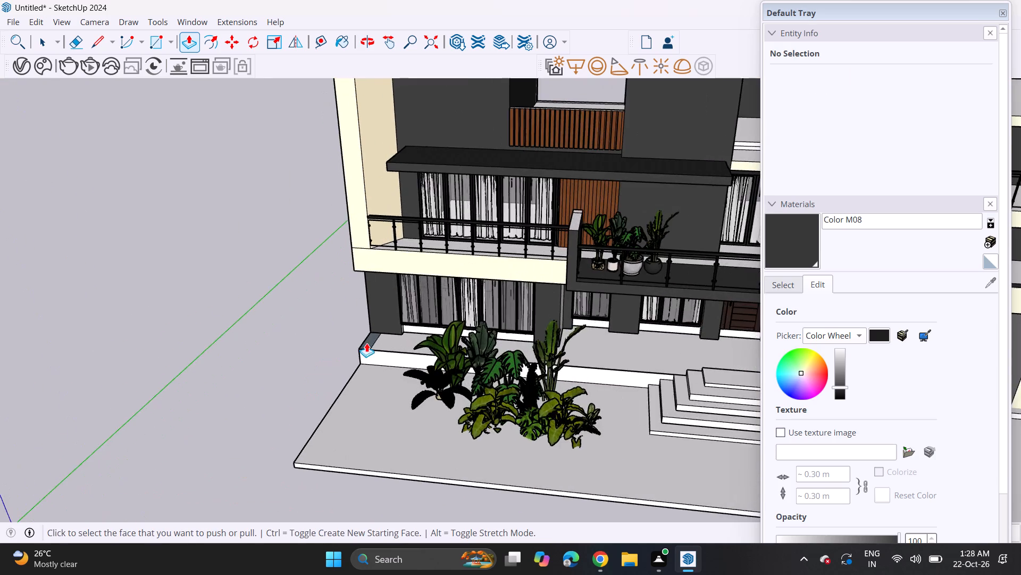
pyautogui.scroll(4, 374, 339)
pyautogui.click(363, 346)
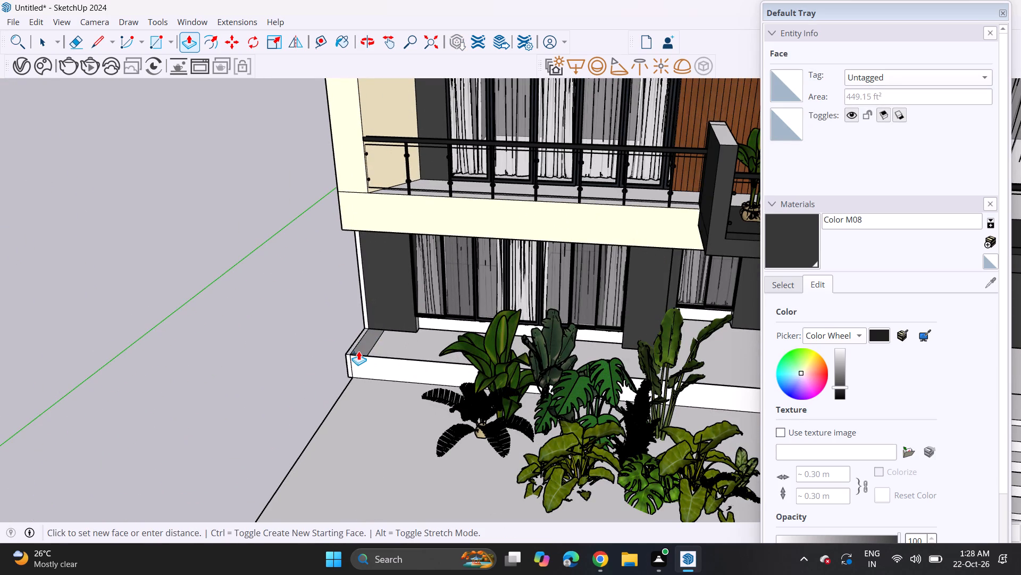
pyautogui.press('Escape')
# Examine the villa's front elevation, the lowered porch and the plant cluster from several angles.
pyautogui.moveTo(396, 367); pyautogui.dragTo(384, 297, button='middle')
pyautogui.scroll(-3, 376, 299)
pyautogui.moveTo(371, 317); pyautogui.dragTo(215, 293, button='middle')
pyautogui.keyDown('shift'); pyautogui.scroll(1, 305, 314); pyautogui.keyUp('shift')
pyautogui.moveTo(215, 293); pyautogui.dragTo(179, 284, button='middle')
pyautogui.moveTo(236, 272); pyautogui.dragTo(400, 226, button='middle')
pyautogui.scroll(-5, 403, 223)
pyautogui.moveTo(540, 219); pyautogui.dragTo(288, 281, button='middle')
pyautogui.scroll(1, 400, 259)
pyautogui.moveTo(324, 251); pyautogui.dragTo(275, 423, button='middle')
pyautogui.moveTo(297, 383); pyautogui.dragTo(410, 308, button='middle')
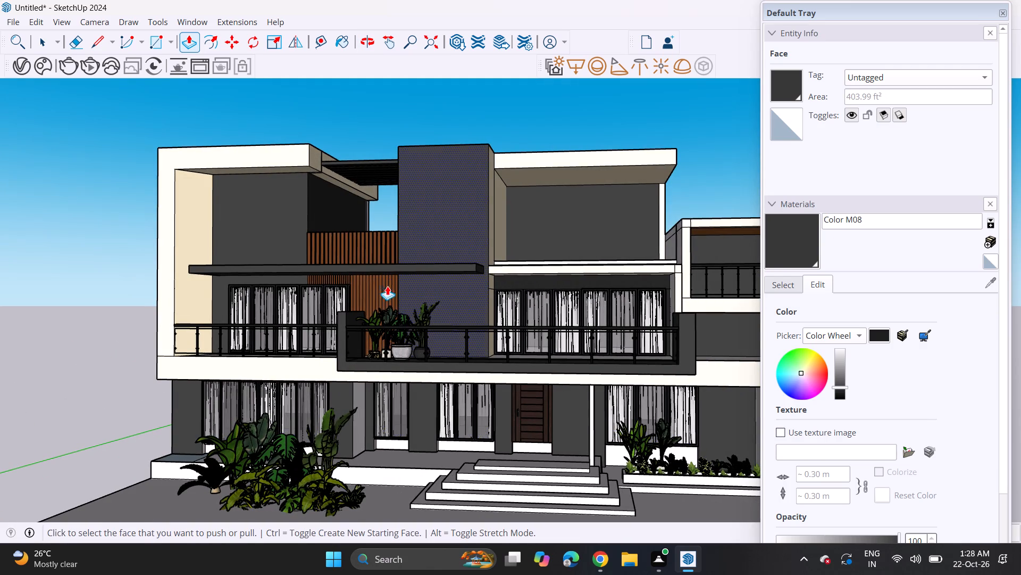
pyautogui.scroll(-2, 375, 354)
pyautogui.keyDown('shift'); pyautogui.moveTo(373, 366); pyautogui.dragTo(423, 291, button='middle'); pyautogui.keyUp('shift')
pyautogui.moveTo(409, 362); pyautogui.dragTo(407, 393, button='middle')
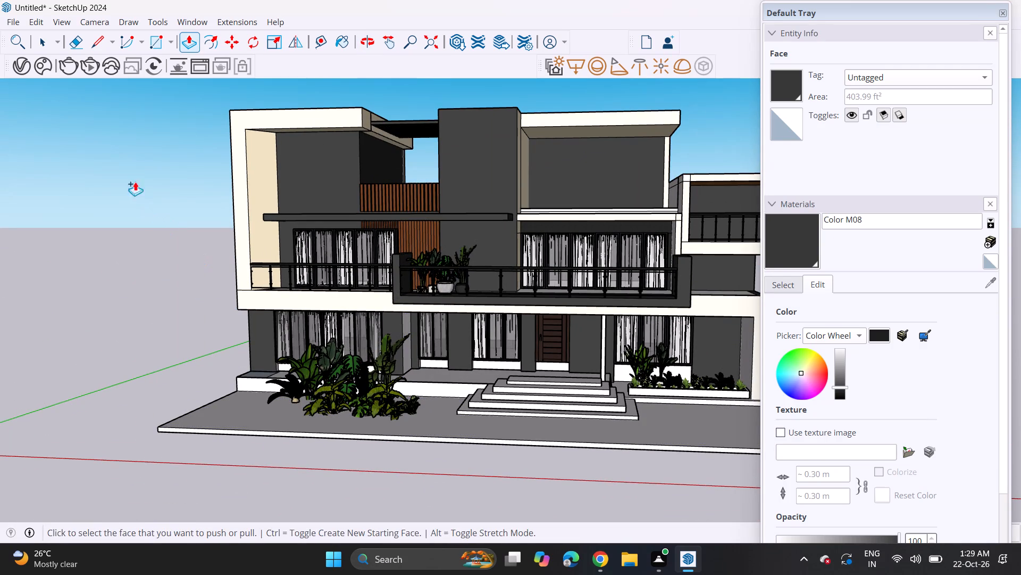
# Draw two lines on the ground slab, from the entrance steps' lower corner to the slab's side edge, enclosing the area around the plant cluster.
pyautogui.click(96, 32)
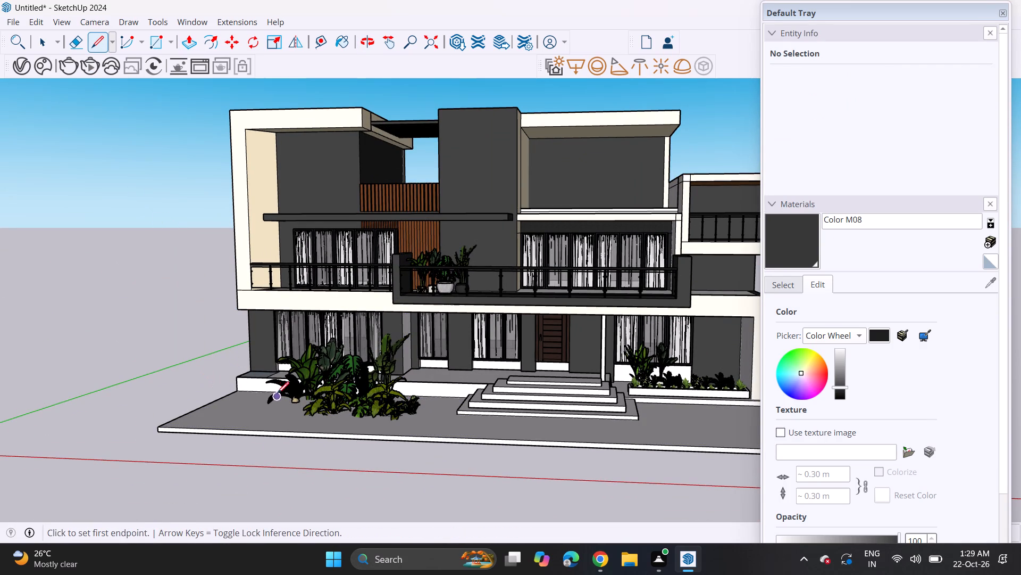
pyautogui.scroll(3, 422, 367)
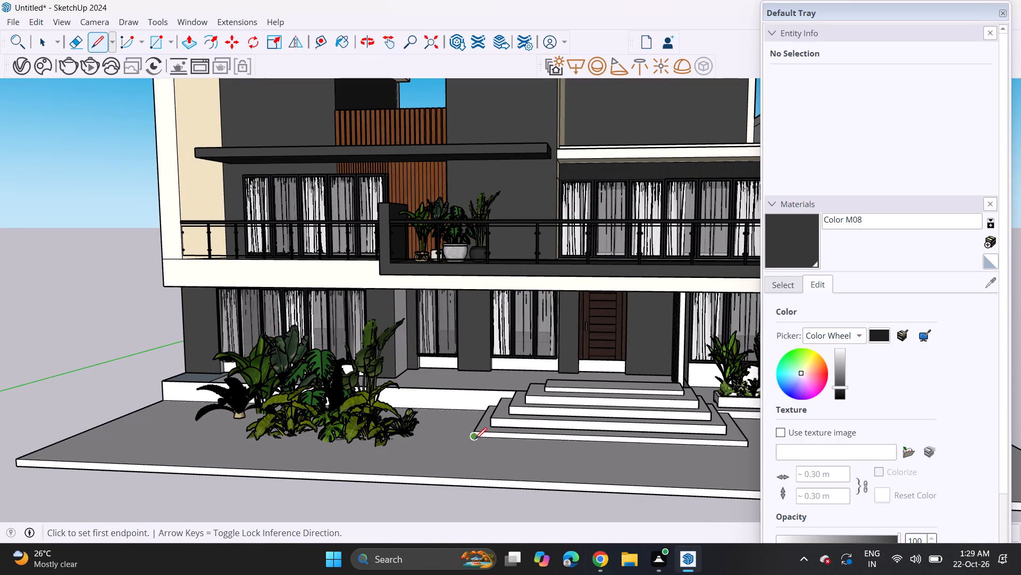
pyautogui.click(475, 439)
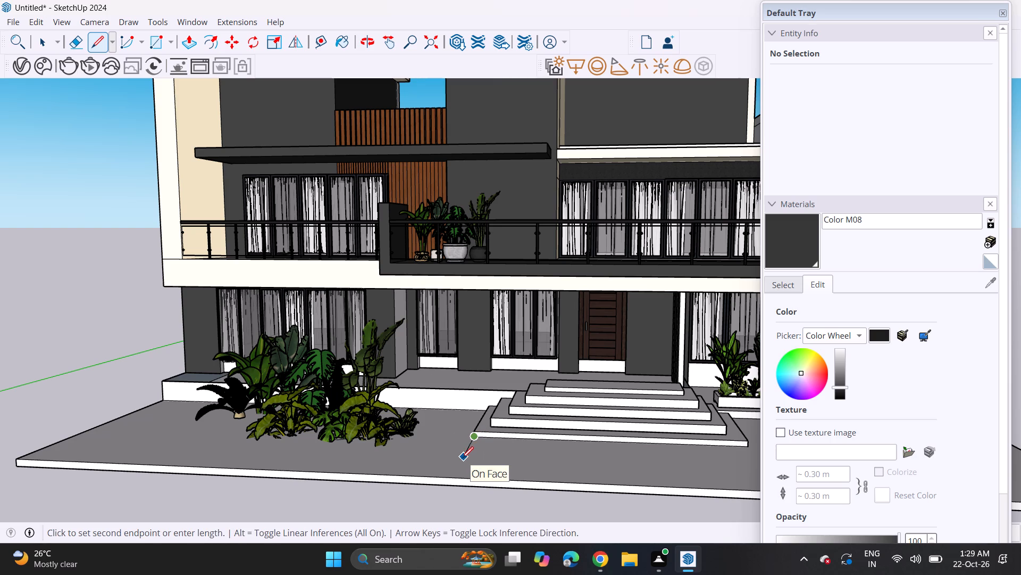
pyautogui.click(462, 458)
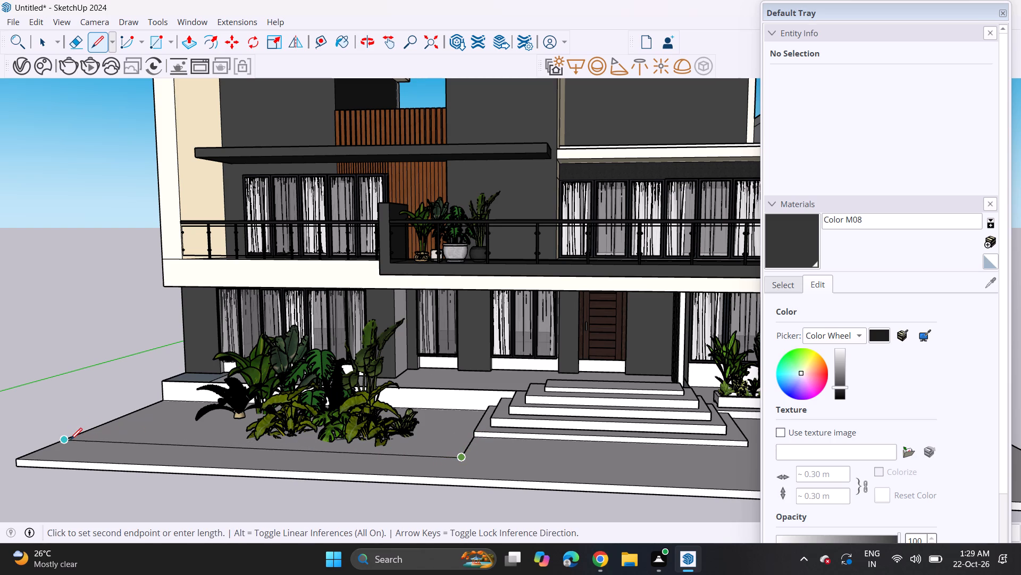
pyautogui.click(64, 443)
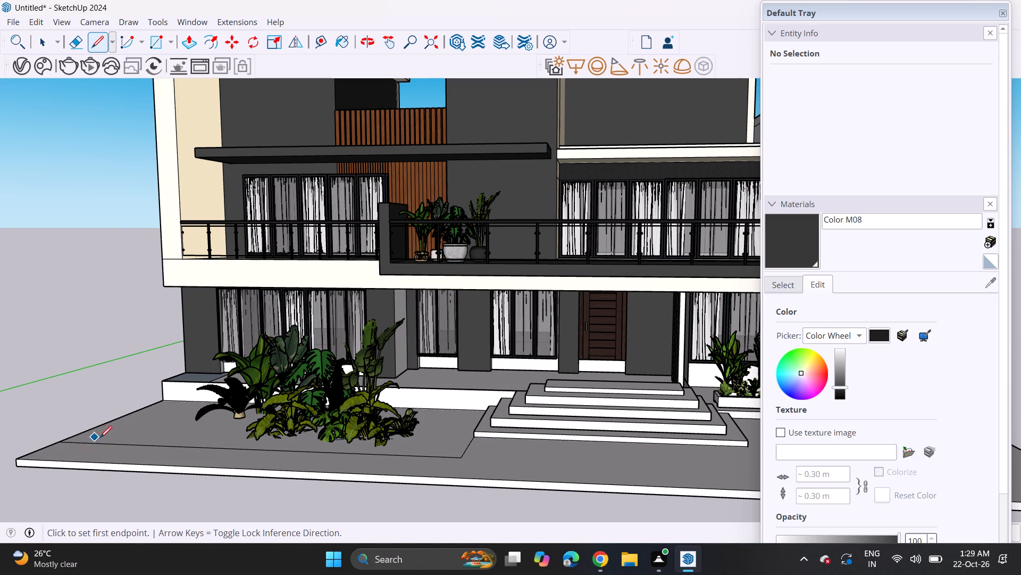
# Draw a small stepping-stone rectangle inside the enclosed area, near the slab's side edge and the new dividing line.
pyautogui.keyDown('shift'); pyautogui.moveTo(93, 442); pyautogui.dragTo(329, 395, button='middle'); pyautogui.keyUp('shift')
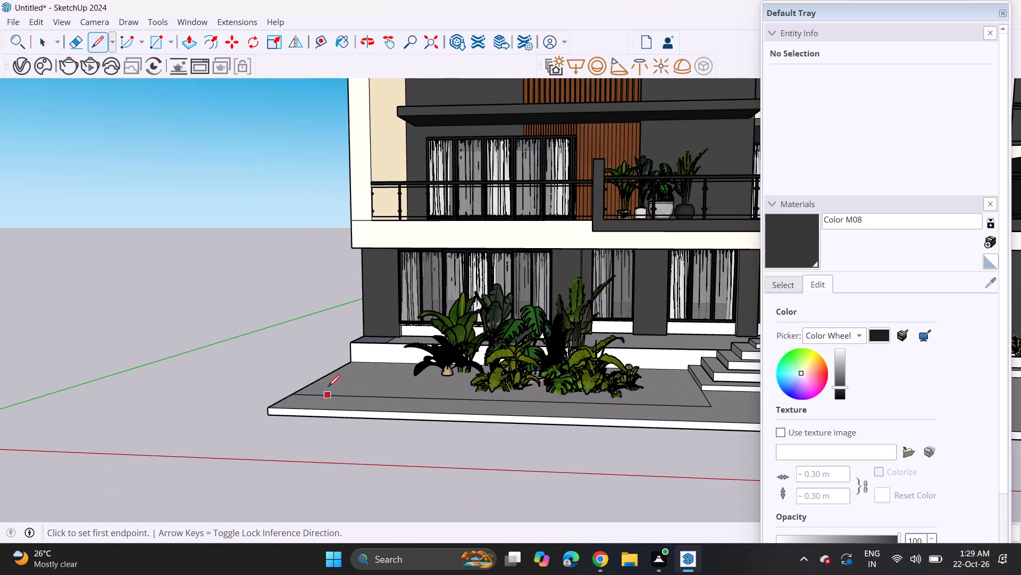
pyautogui.moveTo(325, 379); pyautogui.dragTo(373, 476, button='middle')
pyautogui.scroll(6, 379, 470)
pyautogui.scroll(4, 320, 447)
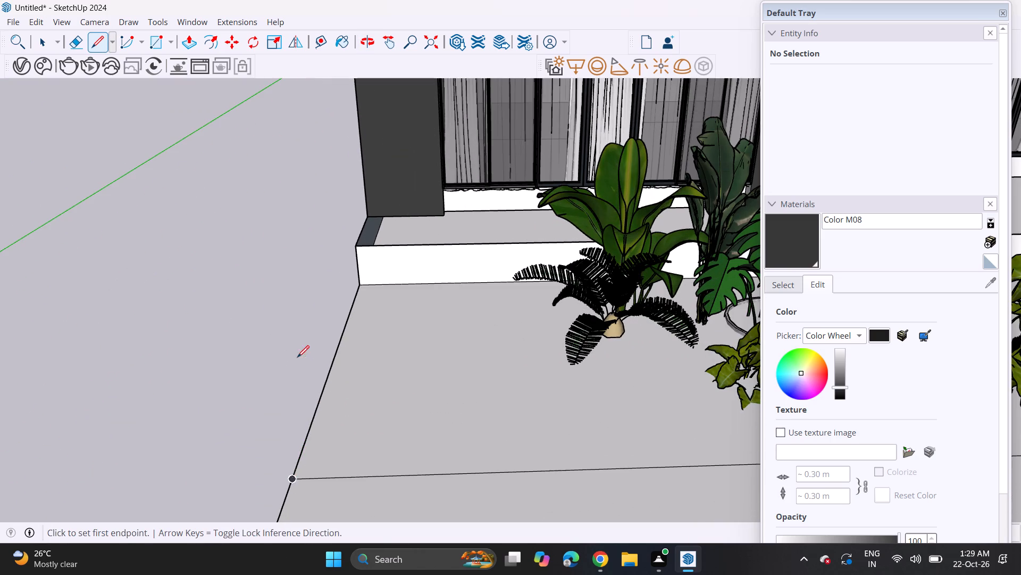
pyautogui.click(137, 43)
pyautogui.click(156, 44)
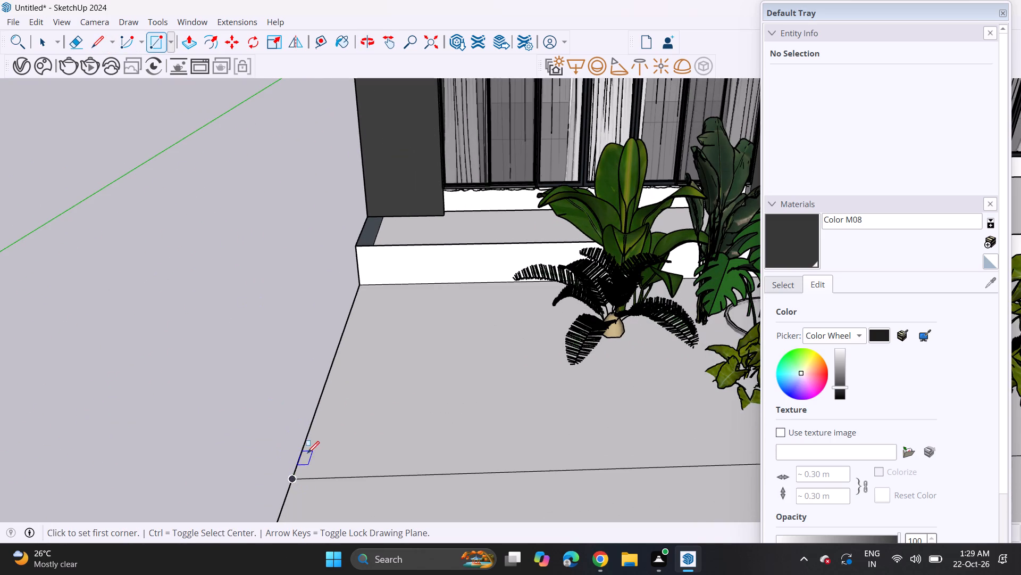
pyautogui.click(321, 460)
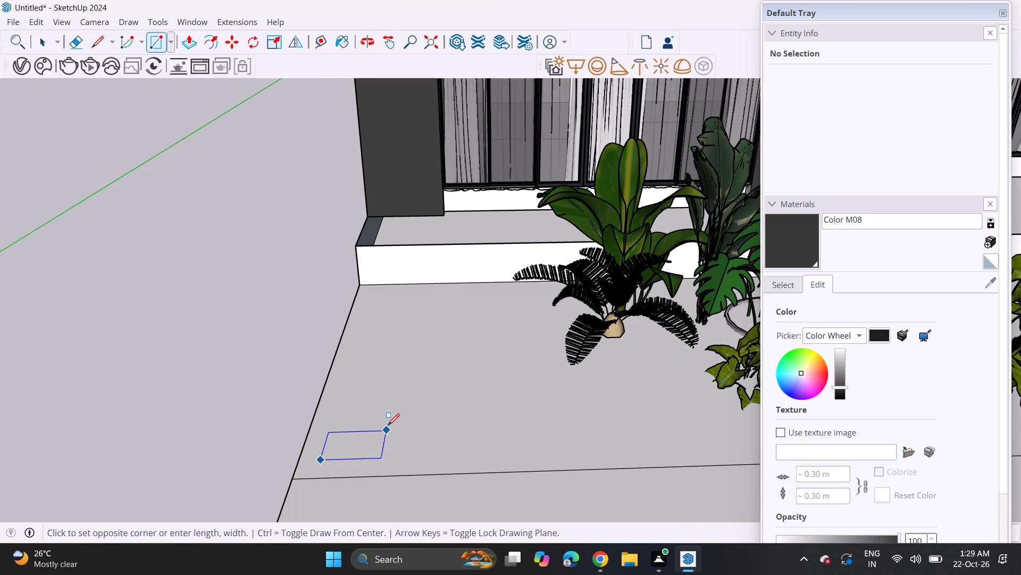
pyautogui.click(389, 424)
# Copy the stepping-stone rectangle four times along the green axis towards the porch plinth, forming an evenly spaced row of five.
pyautogui.press('space')
pyautogui.doubleClick(358, 436)
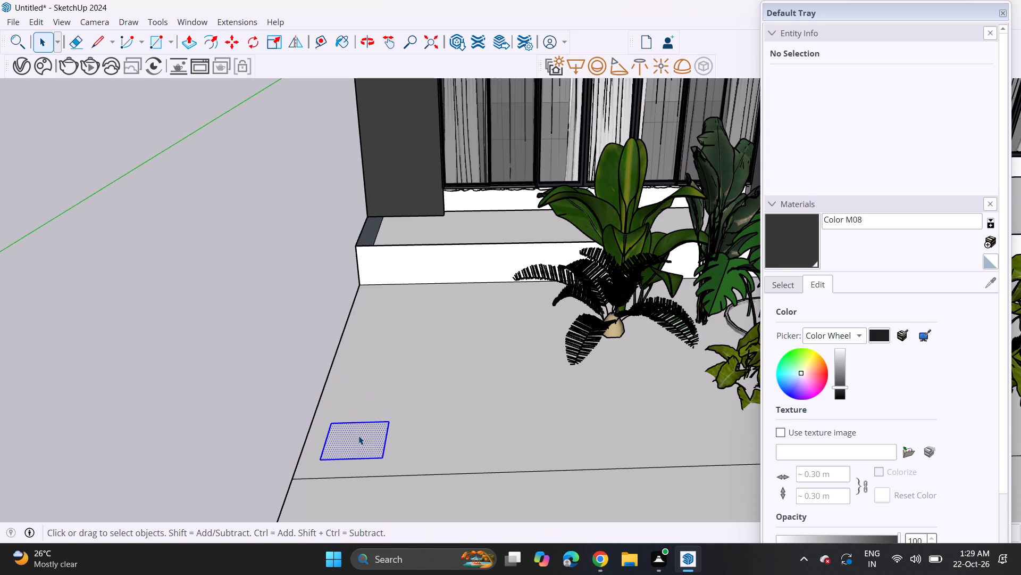
pyautogui.press('m')
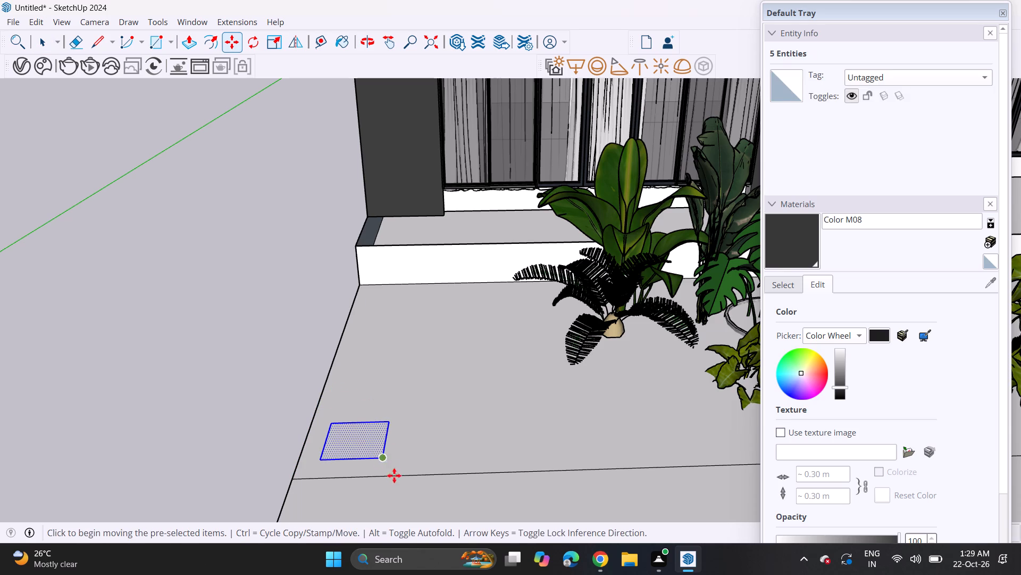
pyautogui.click(320, 459)
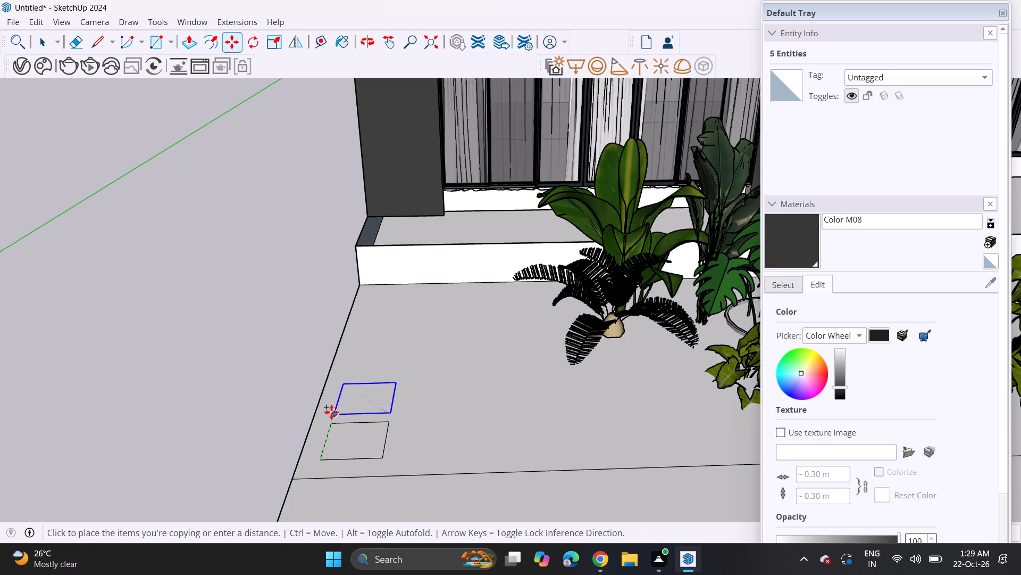
pyautogui.click(331, 412)
pyautogui.click(332, 412)
pyautogui.click(346, 367)
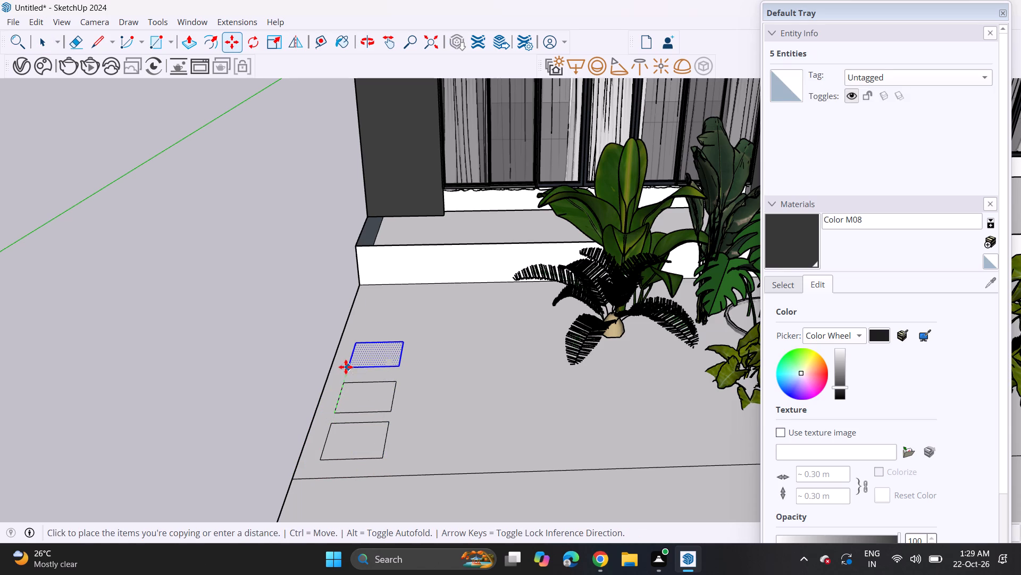
pyautogui.click(346, 369)
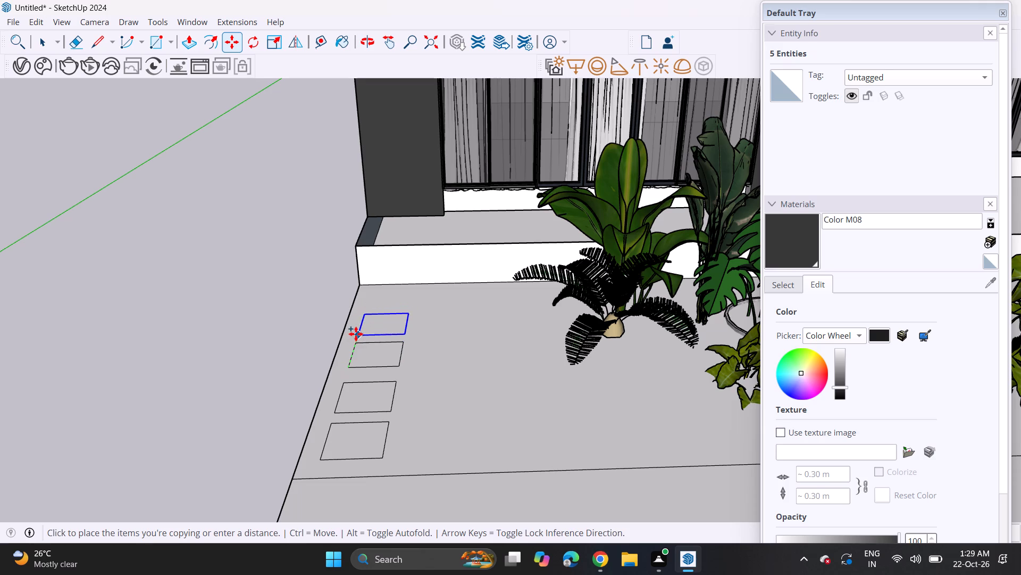
pyautogui.click(356, 334)
pyautogui.click(356, 333)
pyautogui.click(365, 303)
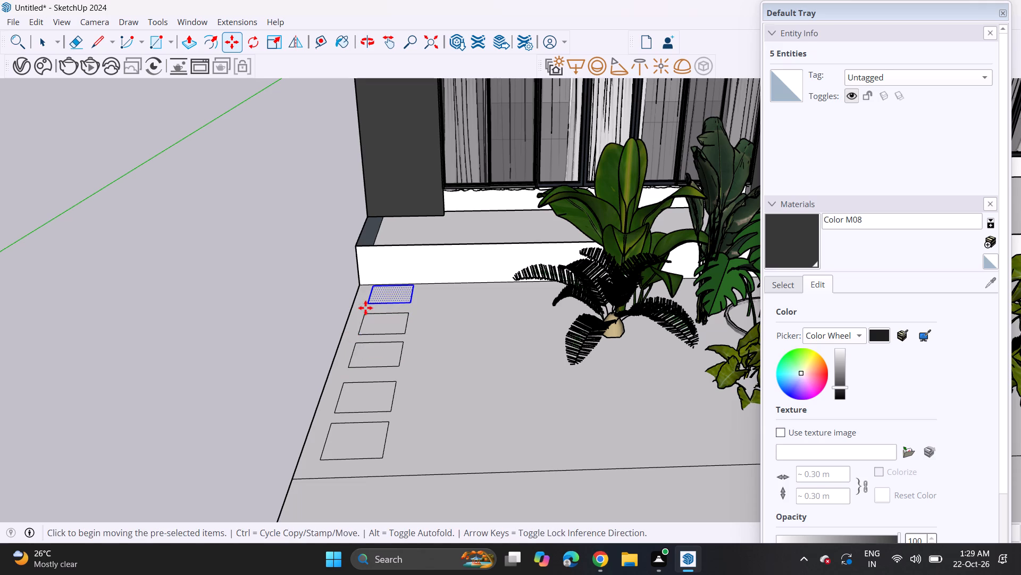
pyautogui.press('space')
pyautogui.click(308, 347)
# Paint the enclosed ground area around the plant cluster with Color A01, leaving the stepping stones unpainted.
pyautogui.scroll(-14, 306, 368)
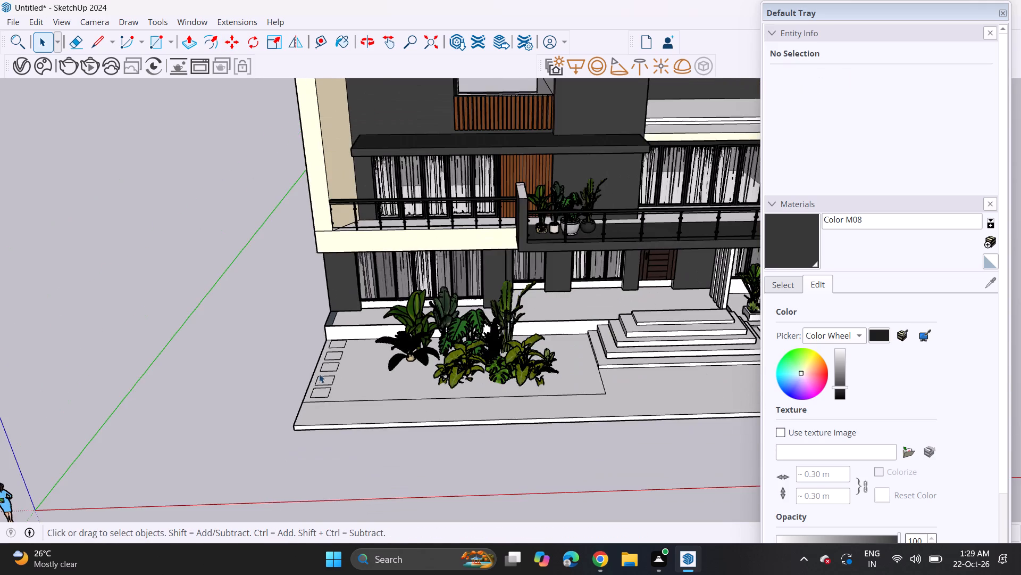
pyautogui.moveTo(365, 376); pyautogui.dragTo(331, 374, button='middle')
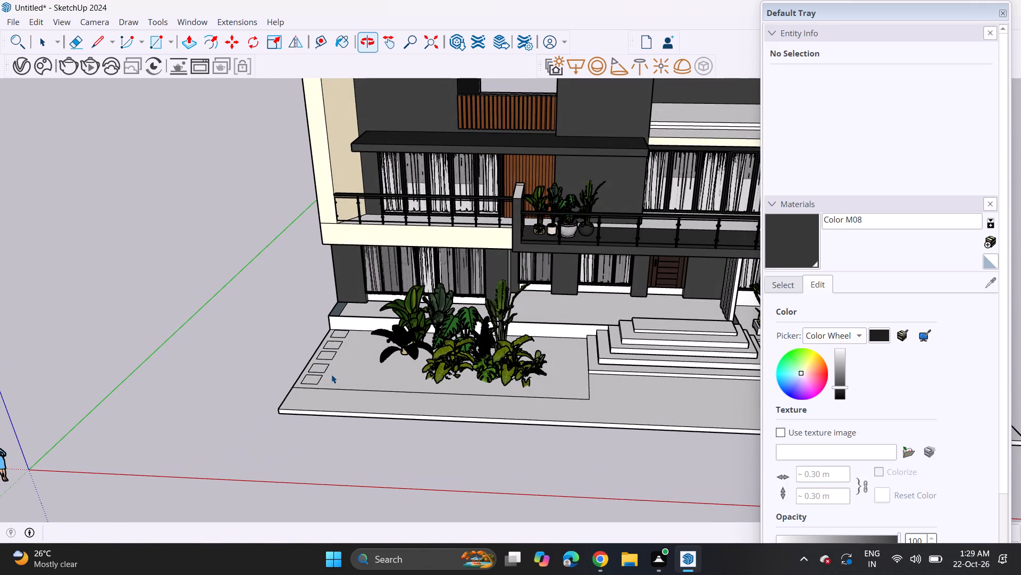
pyautogui.click(789, 284)
pyautogui.click(781, 331)
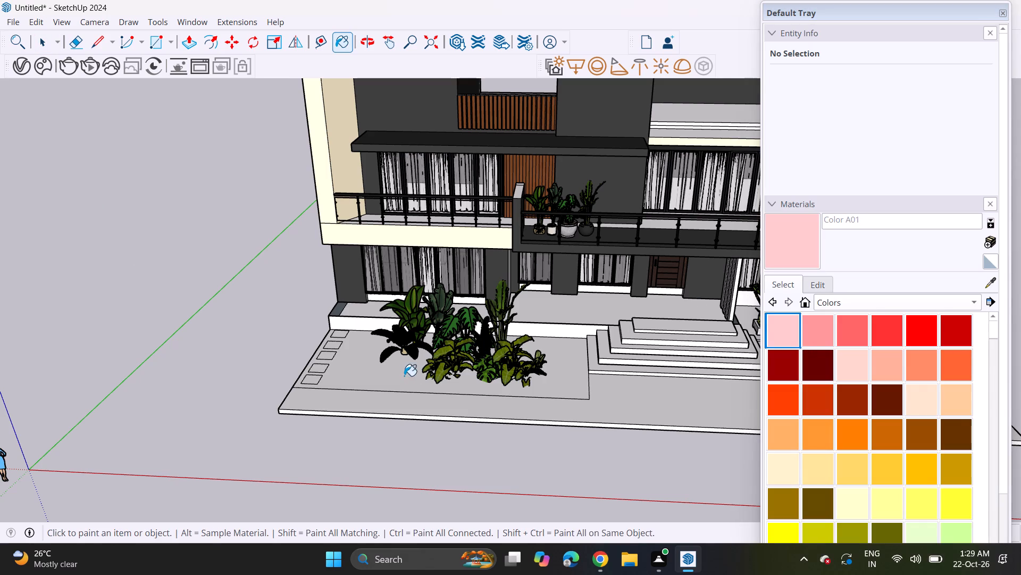
pyautogui.click(403, 373)
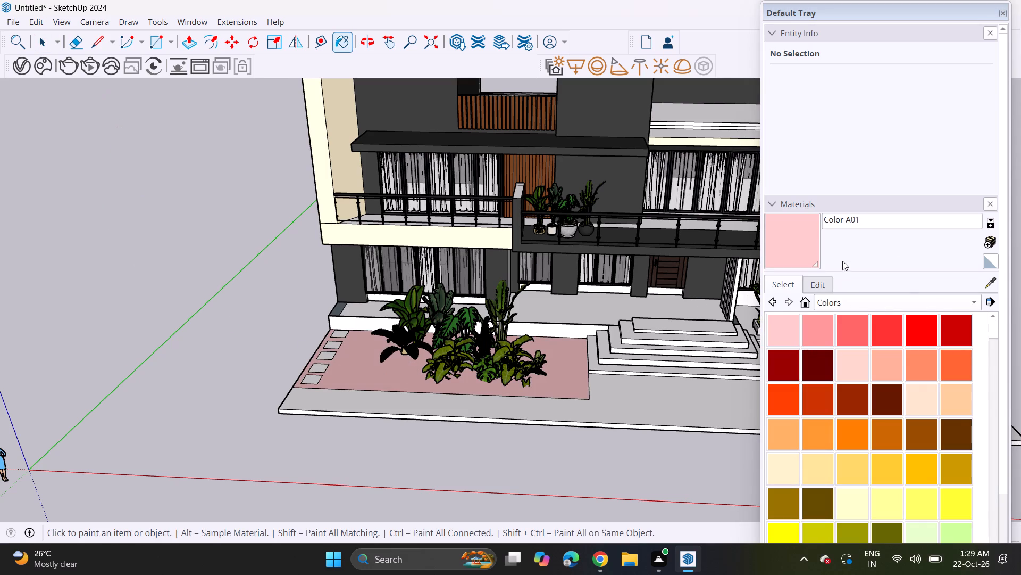
# Apply the grass image named download from the Downloads folder as the texture of Color A01.
pyautogui.click(833, 280)
pyautogui.click(828, 285)
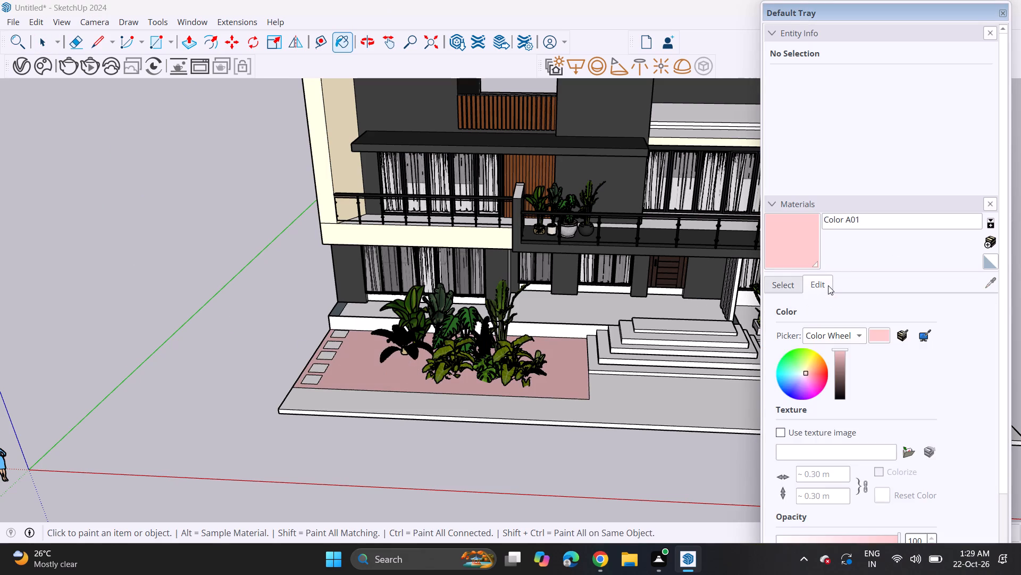
pyautogui.click(909, 451)
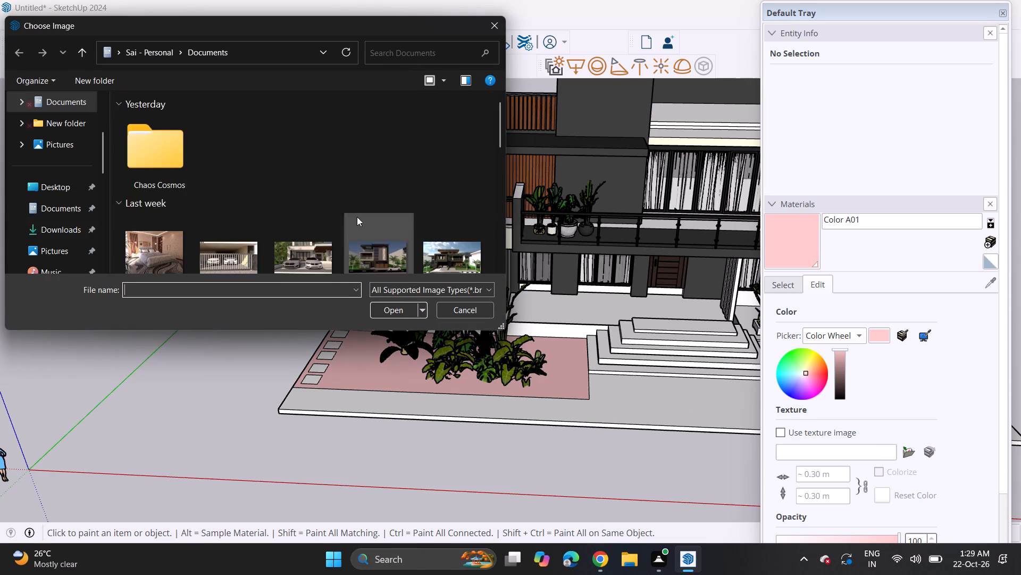
pyautogui.scroll(-9, 348, 193)
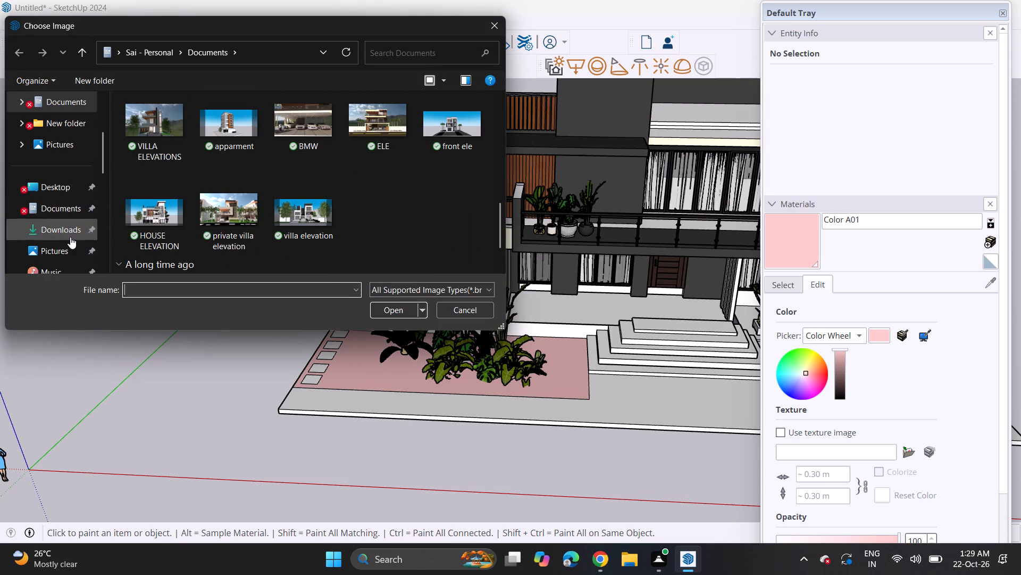
pyautogui.click(70, 237)
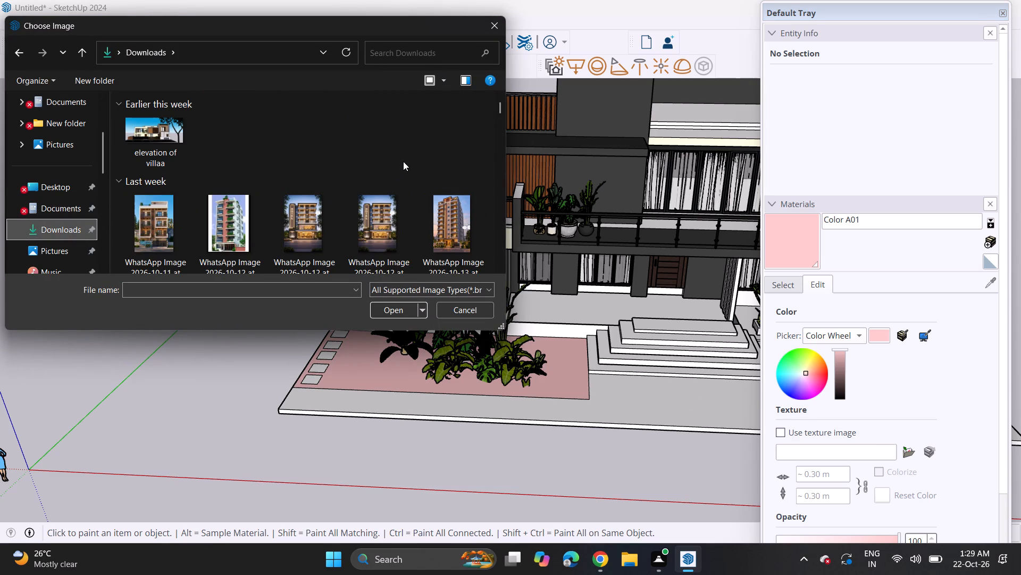
pyautogui.scroll(-7, 403, 161)
pyautogui.click(382, 117)
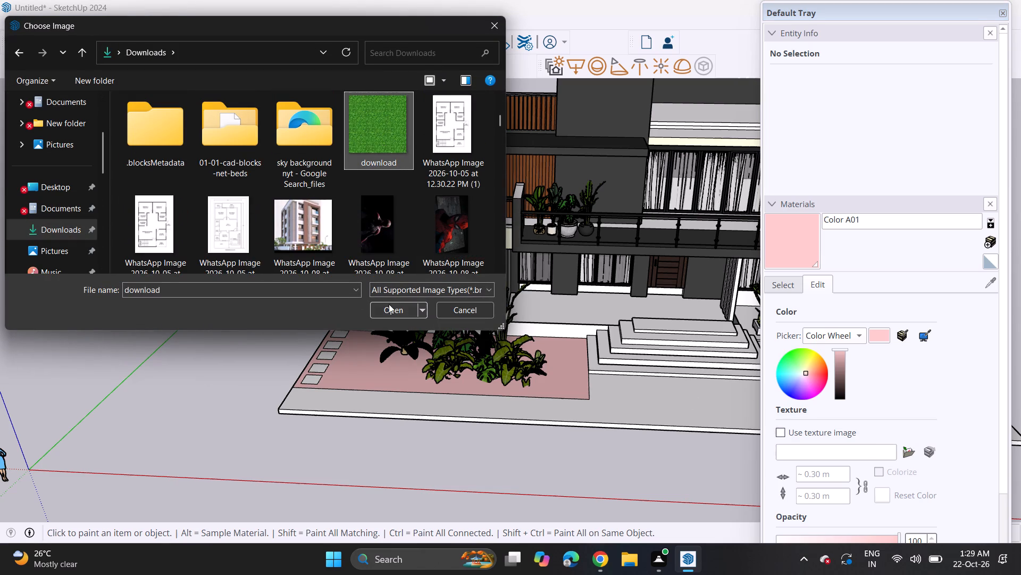
pyautogui.click(390, 315)
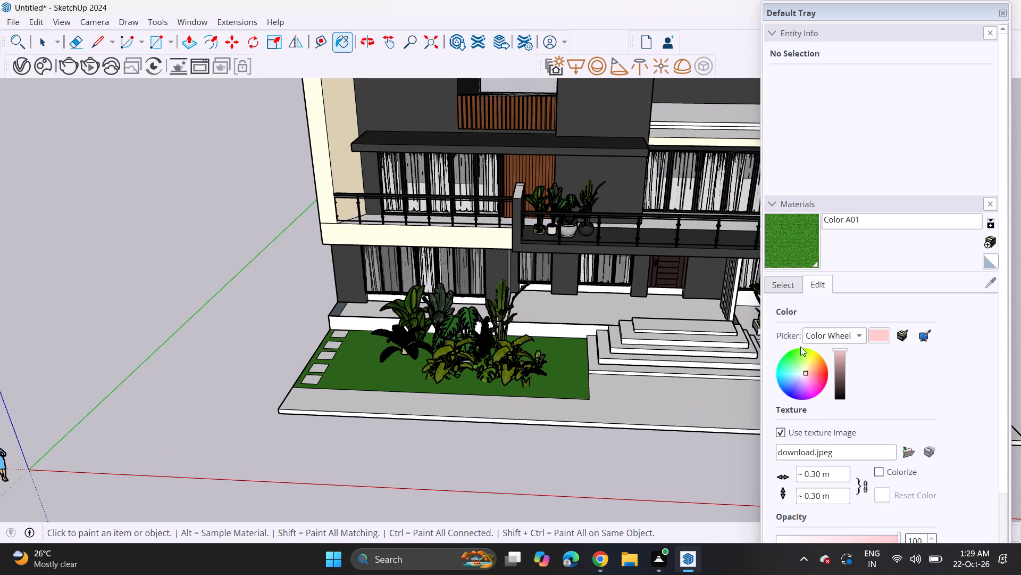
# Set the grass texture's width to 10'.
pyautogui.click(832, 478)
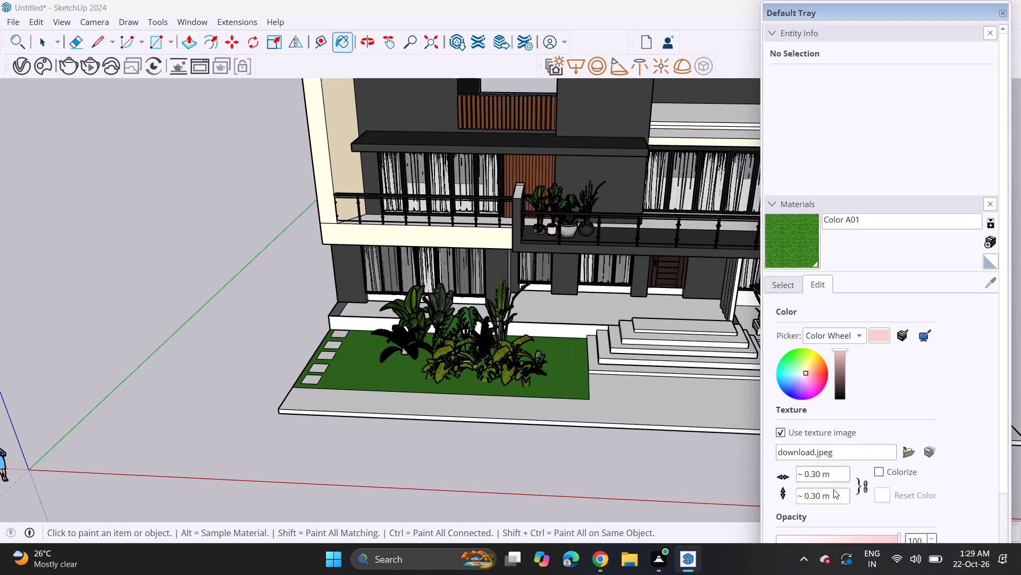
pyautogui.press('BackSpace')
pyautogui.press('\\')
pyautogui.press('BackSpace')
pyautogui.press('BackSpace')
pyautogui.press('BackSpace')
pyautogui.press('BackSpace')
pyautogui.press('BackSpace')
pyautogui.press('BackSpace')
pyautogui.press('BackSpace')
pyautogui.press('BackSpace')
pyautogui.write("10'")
# Set the grass texture's width to 50'.
pyautogui.press('BackSpace')
pyautogui.press('BackSpace')
pyautogui.press('BackSpace')
pyautogui.press('BackSpace')
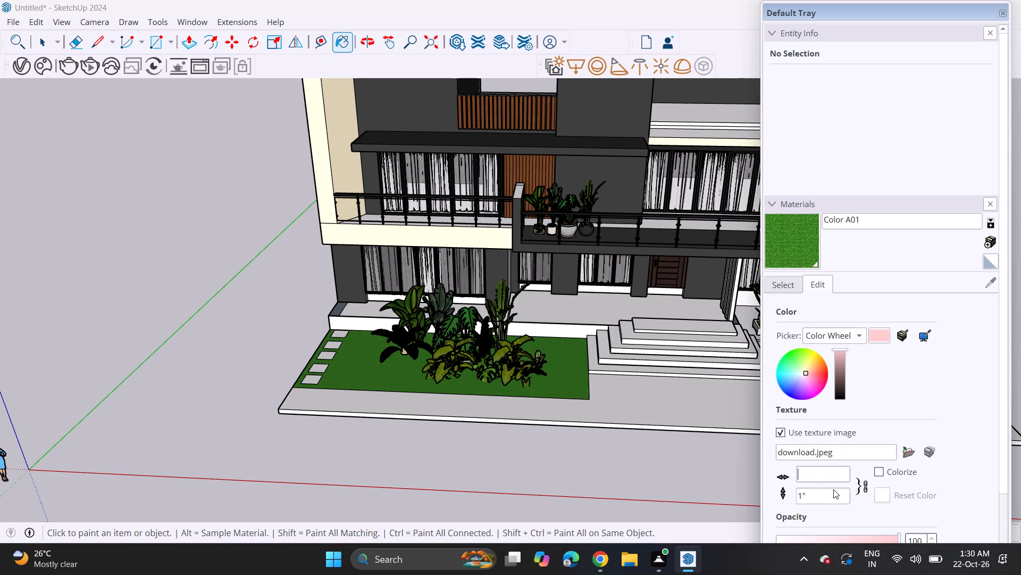
pyautogui.write('50')
pyautogui.press('BackSpace')
pyautogui.press('BackSpace')
pyautogui.write("50'")
pyautogui.press('space')
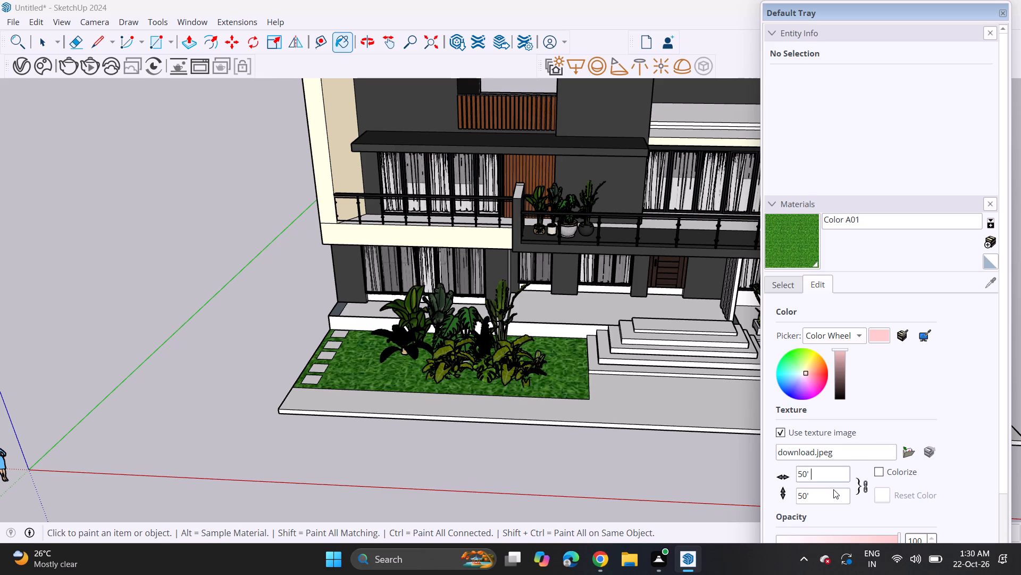
# Paint the lower entrance steps and the front walkway with Formica Beige from the Synthetic Surfaces materials.
pyautogui.scroll(-1, 450, 424)
pyautogui.moveTo(450, 419); pyautogui.dragTo(467, 379, button='middle')
pyautogui.scroll(2, 793, 277)
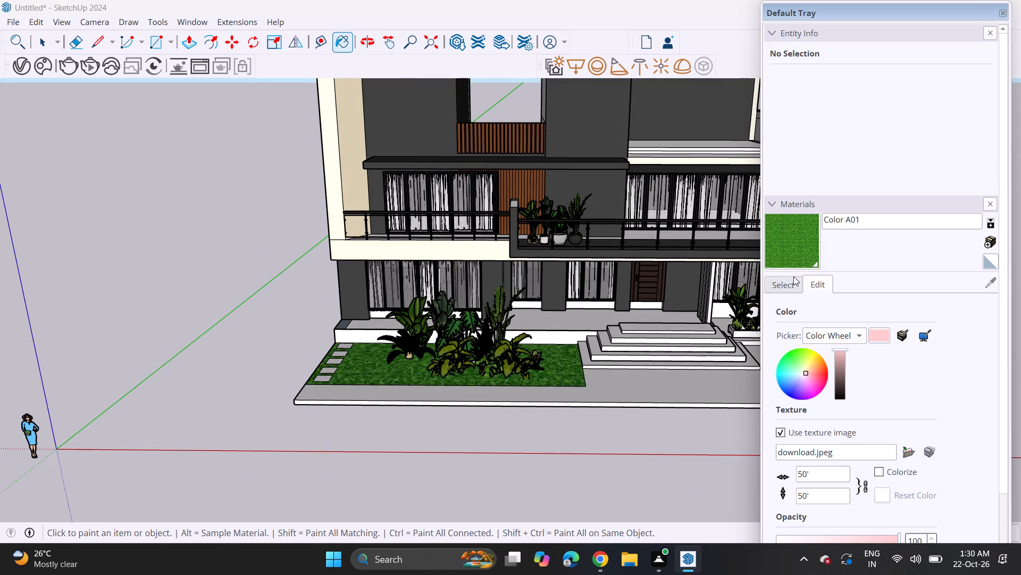
pyautogui.click(780, 278)
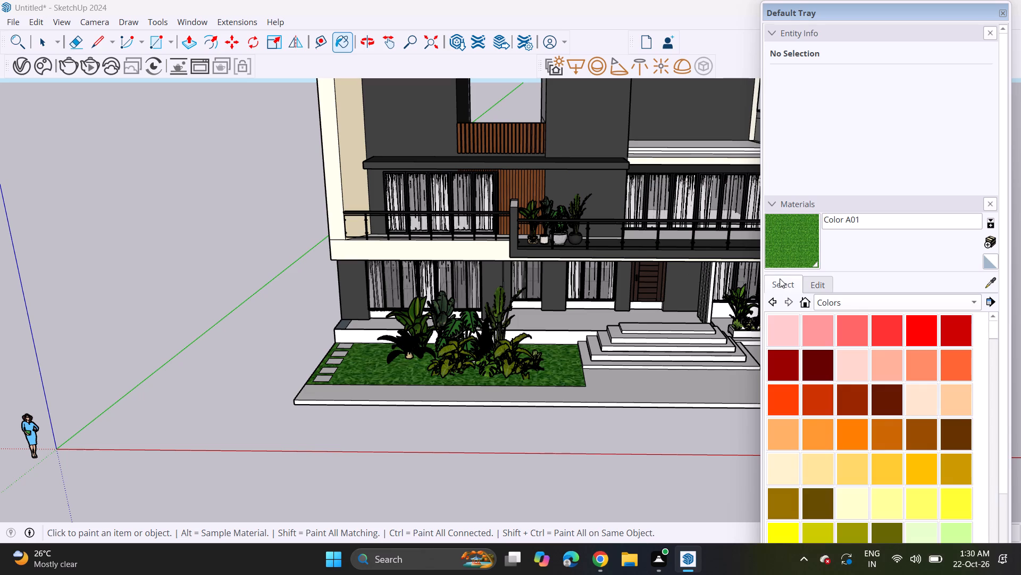
pyautogui.scroll(-5, 814, 425)
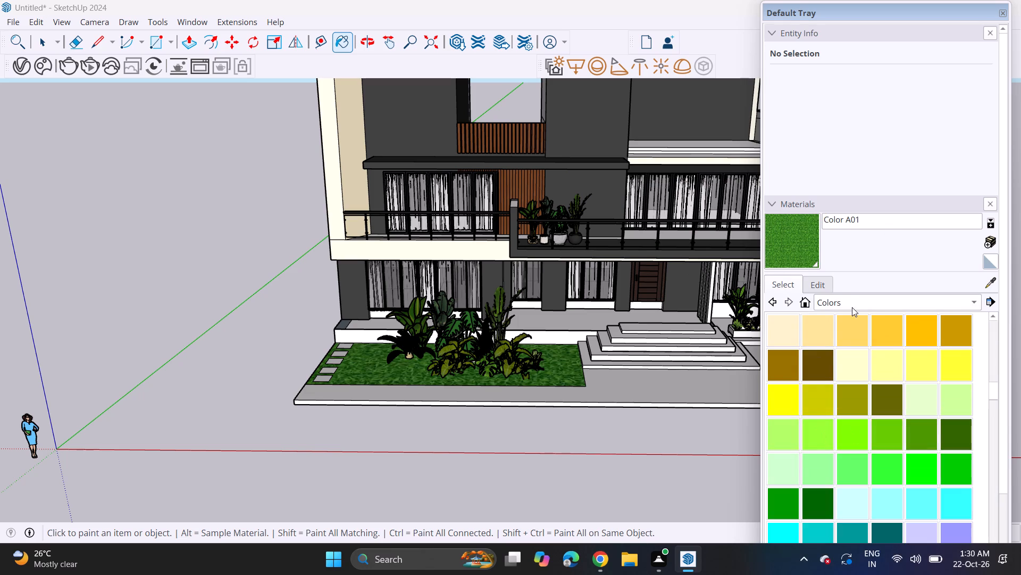
pyautogui.click(855, 300)
pyautogui.click(849, 386)
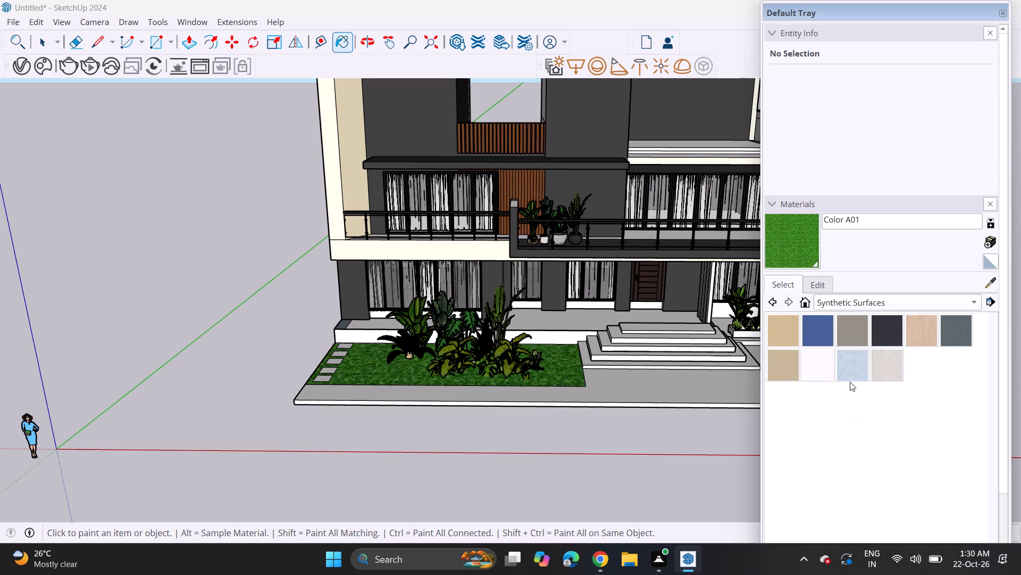
pyautogui.click(781, 326)
pyautogui.click(605, 354)
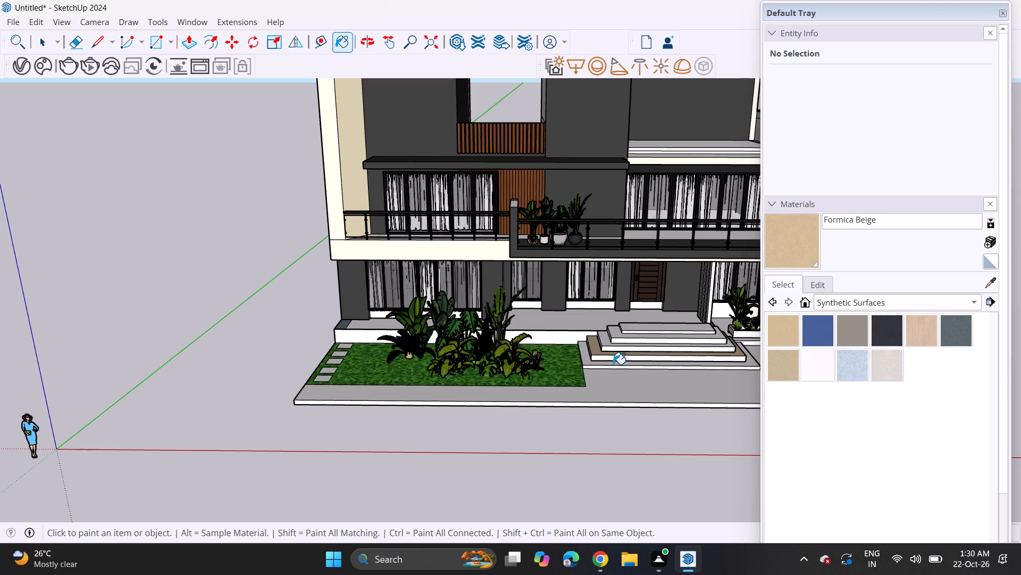
pyautogui.click(613, 364)
pyautogui.doubleClick(617, 374)
# Paint the middle and upper entrance step faces with Formica Beige.
pyautogui.click(634, 346)
pyautogui.click(629, 350)
pyautogui.click(631, 346)
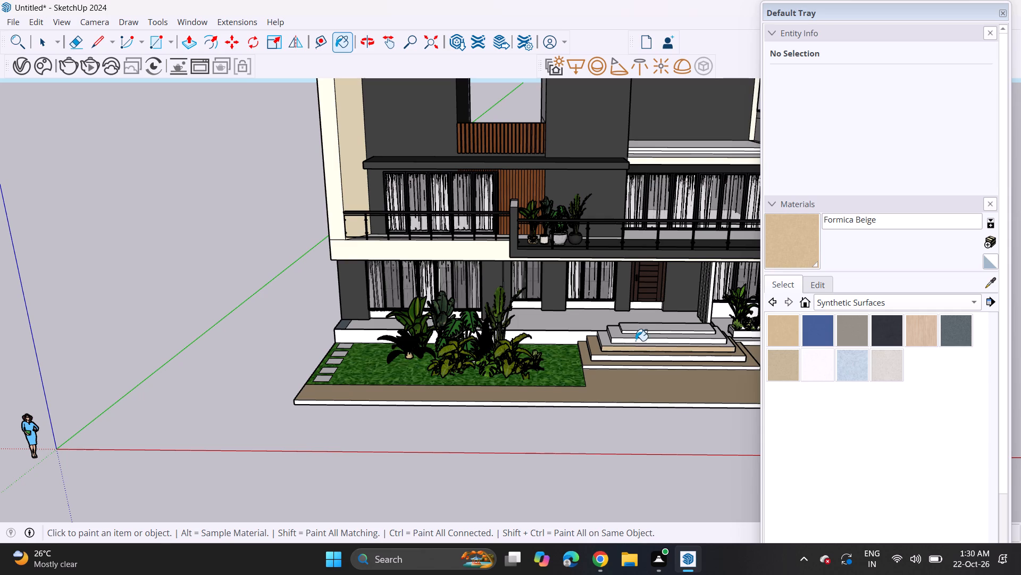
pyautogui.click(636, 338)
pyautogui.moveTo(639, 333); pyautogui.dragTo(641, 328)
pyautogui.click(642, 326)
pyautogui.click(637, 336)
# Paint the porch floor, the front face of its plinth and the porch's far end with Formica Beige.
pyautogui.click(588, 320)
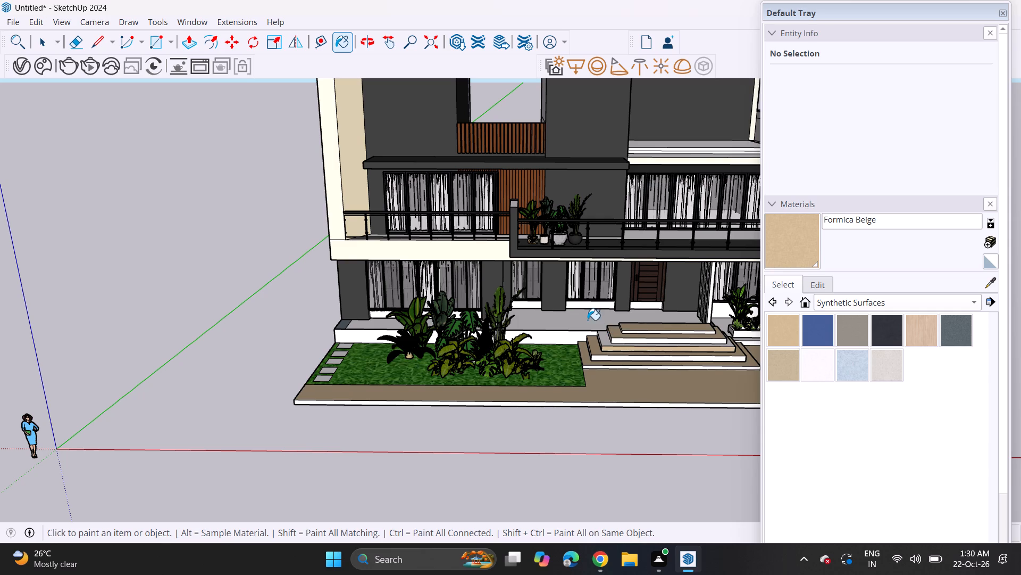
pyautogui.click(550, 333)
pyautogui.scroll(4, 317, 358)
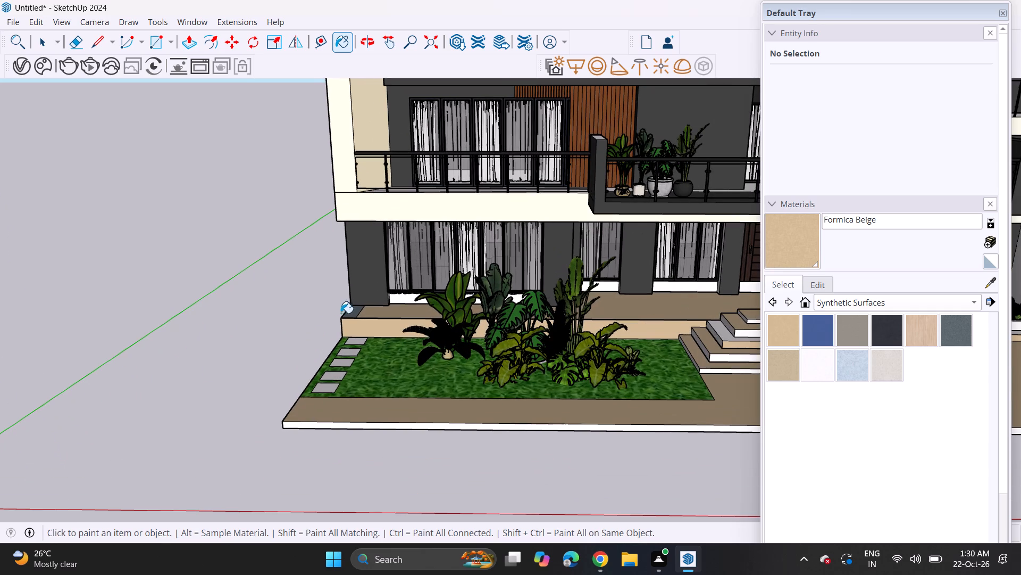
pyautogui.click(359, 309)
# Paint the five stepping stones beside the lawn with Formica Beige.
pyautogui.scroll(4, 361, 344)
pyautogui.click(359, 339)
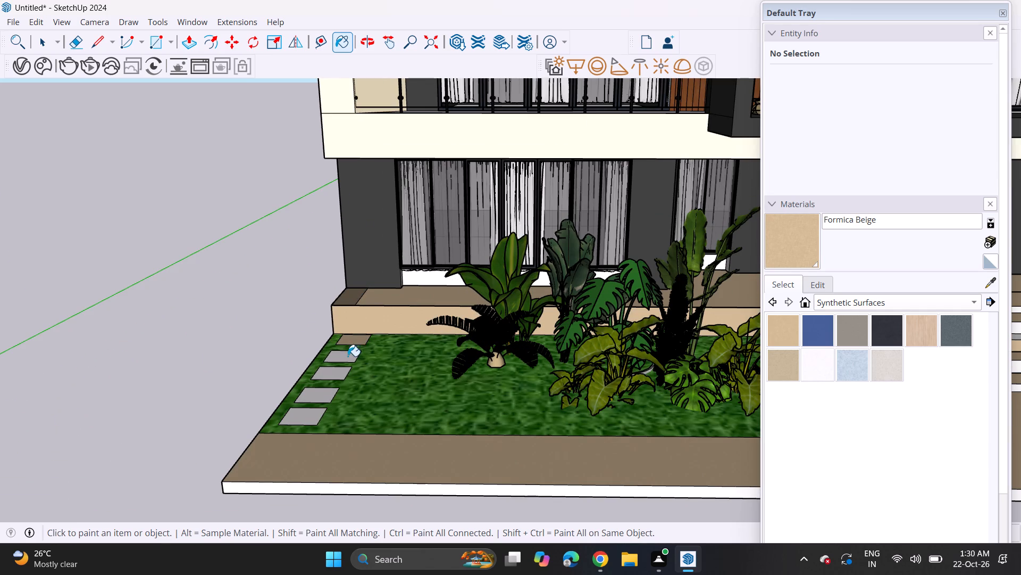
pyautogui.click(348, 356)
pyautogui.click(333, 374)
pyautogui.click(322, 396)
pyautogui.click(302, 420)
# Paint the remaining unpainted treads and risers of the entrance steps with Formica Beige.
pyautogui.scroll(-6, 307, 418)
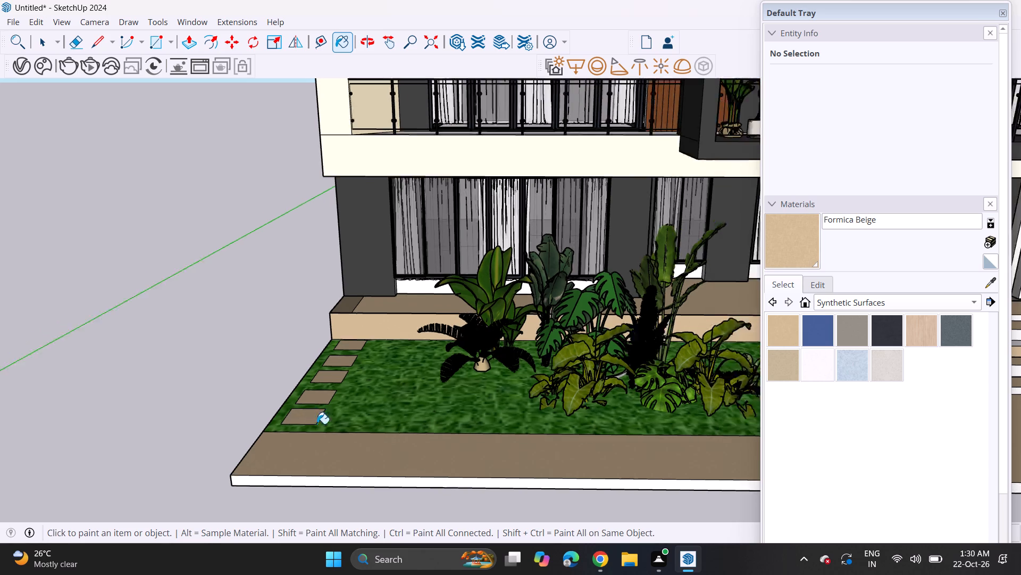
pyautogui.moveTo(405, 404); pyautogui.dragTo(143, 395, button='middle')
pyautogui.keyDown('shift'); pyautogui.scroll(1, 372, 402); pyautogui.keyUp('shift')
pyautogui.click(602, 382)
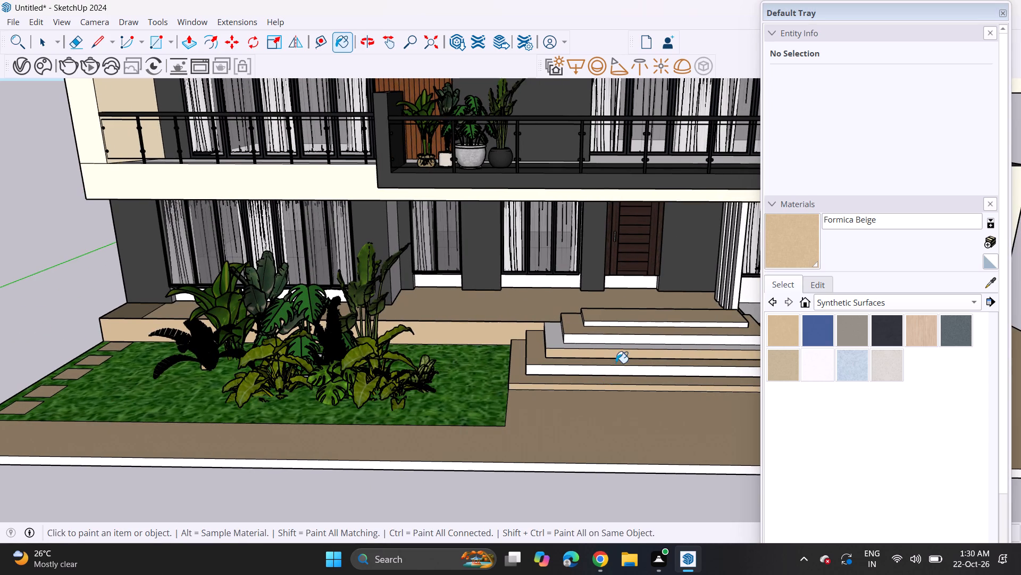
pyautogui.click(609, 372)
pyautogui.click(614, 344)
pyautogui.click(615, 348)
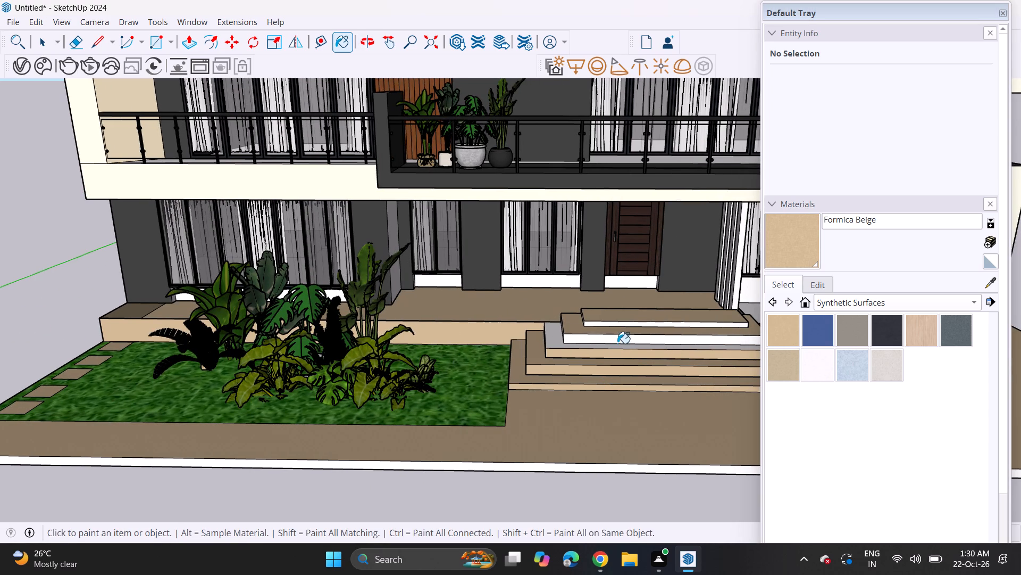
pyautogui.click(618, 343)
pyautogui.click(629, 323)
# Lighten the Formica Beige material by raising its colour brightness to the maximum.
pyautogui.scroll(-4, 621, 336)
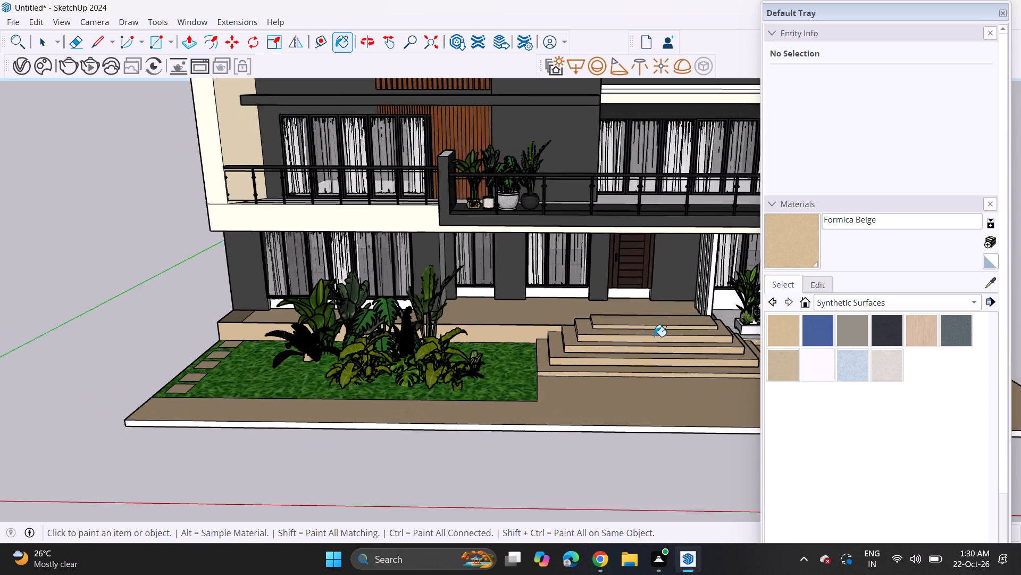
pyautogui.click(817, 289)
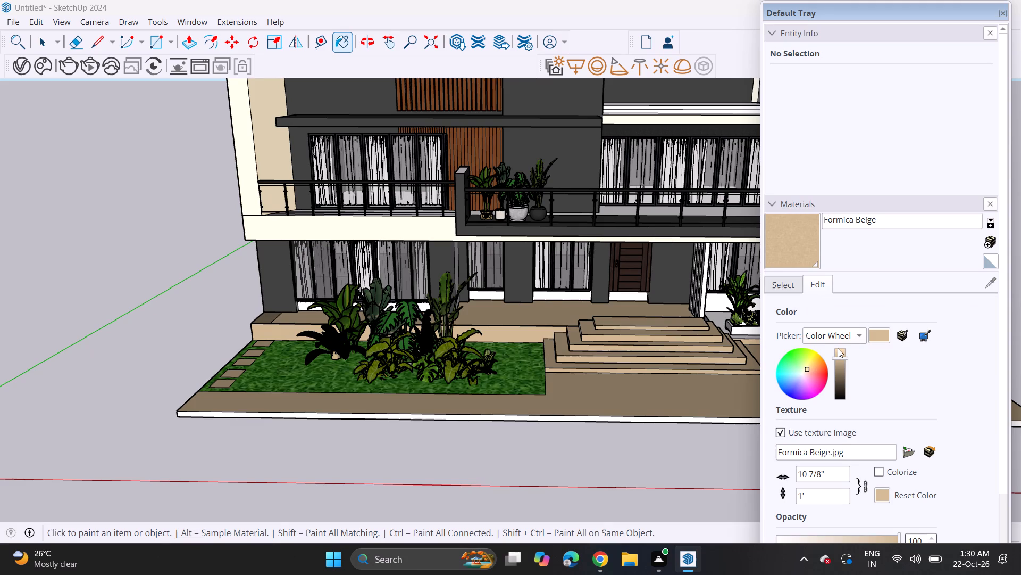
pyautogui.click(838, 348)
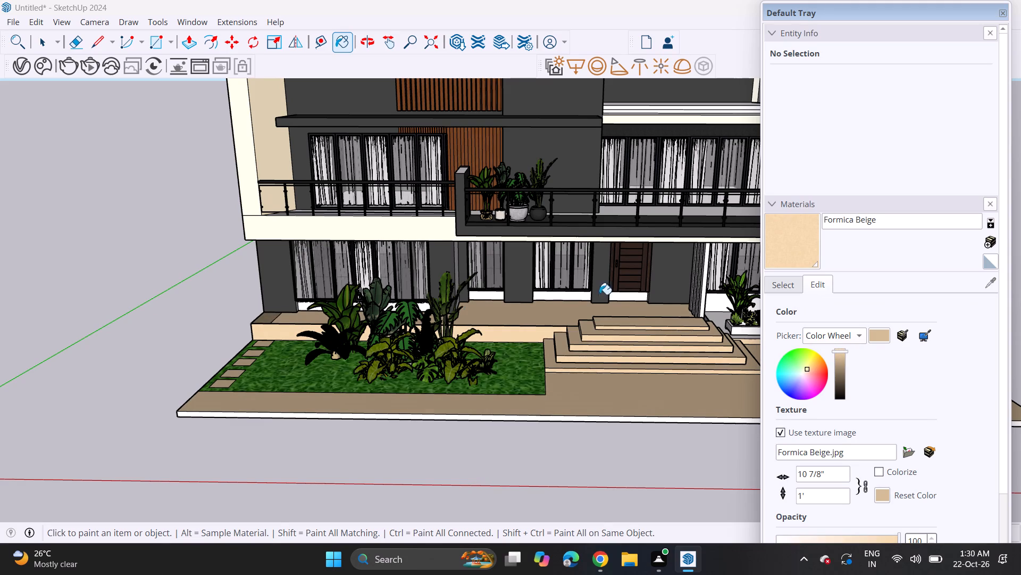
pyautogui.press('space')
pyautogui.click(225, 291)
pyautogui.press('space')
# Examine the front elevation with its beige porch, steps and lawn from several angles.
pyautogui.moveTo(217, 282); pyautogui.dragTo(216, 256, button='middle')
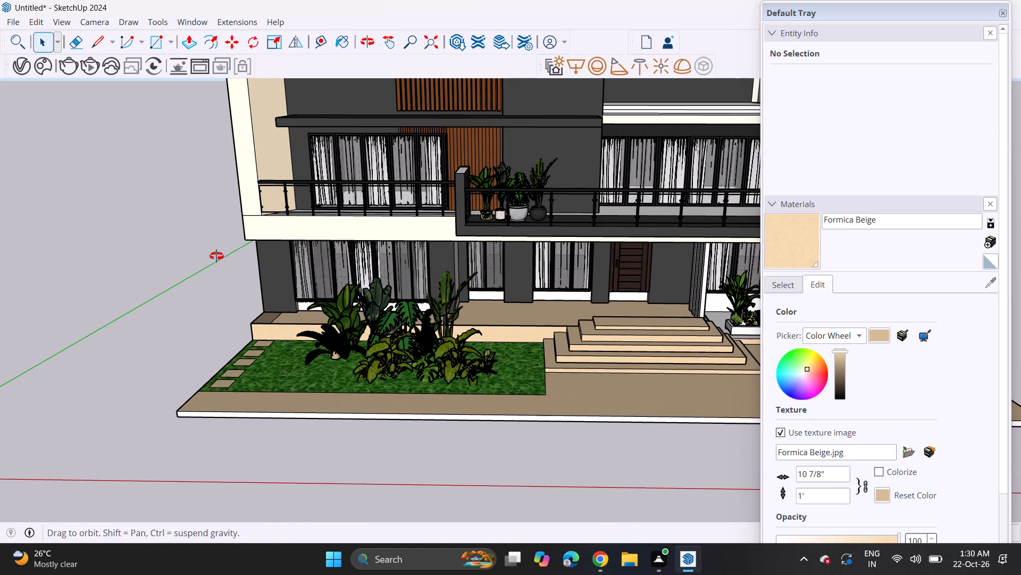
pyautogui.moveTo(216, 256); pyautogui.dragTo(214, 240, button='middle')
pyautogui.scroll(-4, 212, 239)
pyautogui.keyDown('shift'); pyautogui.moveTo(257, 255); pyautogui.dragTo(239, 326, button='middle'); pyautogui.keyUp('shift')
pyautogui.moveTo(249, 313); pyautogui.dragTo(279, 272, button='middle')
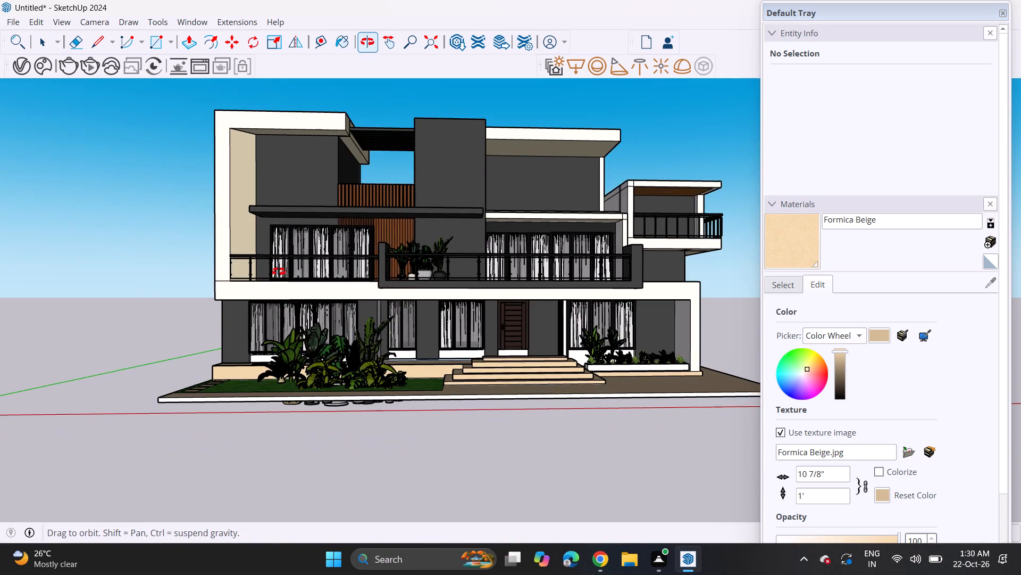
pyautogui.moveTo(279, 272); pyautogui.dragTo(257, 374, button='middle')
pyautogui.scroll(4, 408, 344)
pyautogui.moveTo(404, 339); pyautogui.dragTo(405, 295, button='middle')
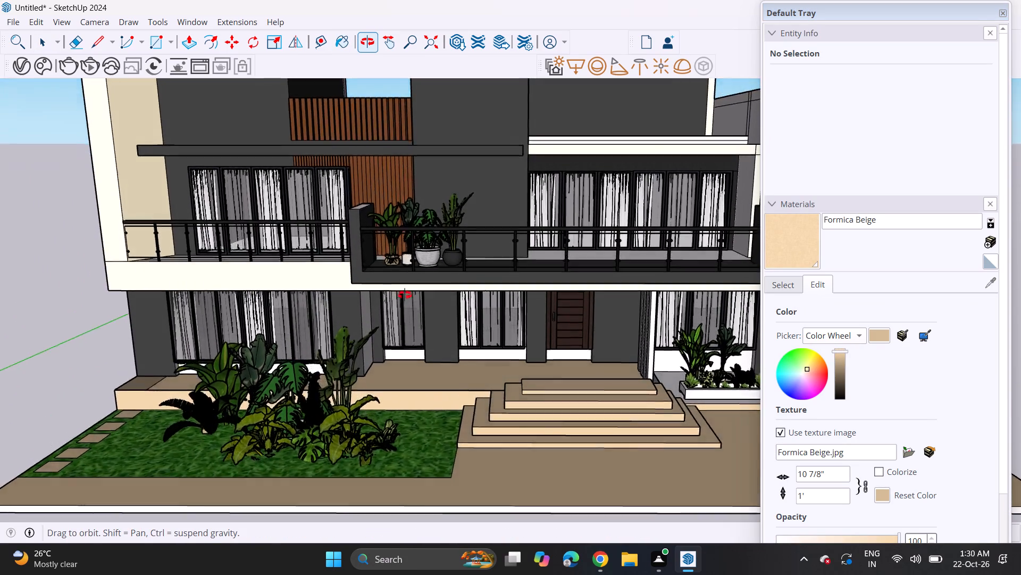
pyautogui.moveTo(405, 295); pyautogui.dragTo(433, 224, button='middle')
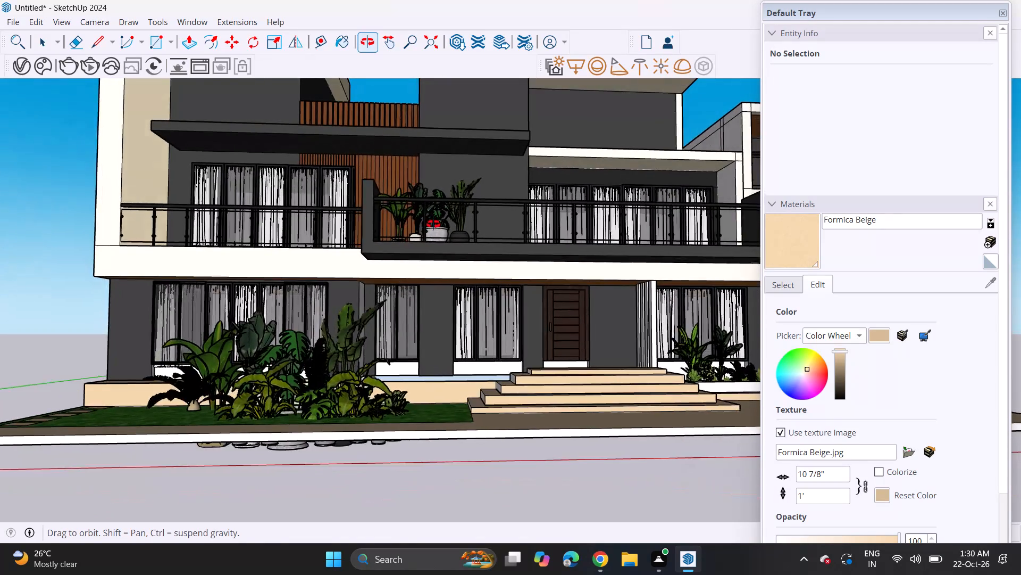
pyautogui.moveTo(433, 224); pyautogui.dragTo(405, 289, button='middle')
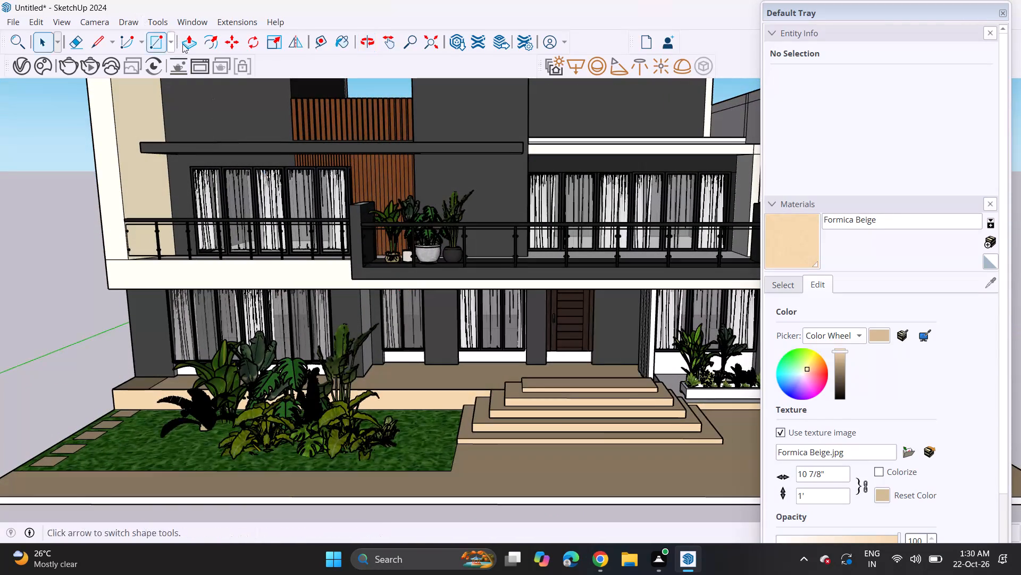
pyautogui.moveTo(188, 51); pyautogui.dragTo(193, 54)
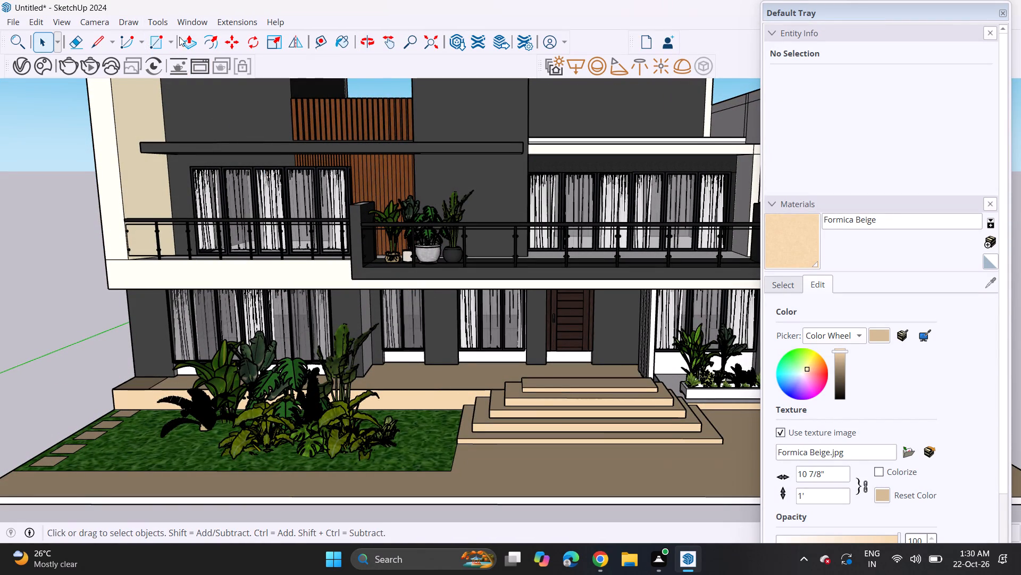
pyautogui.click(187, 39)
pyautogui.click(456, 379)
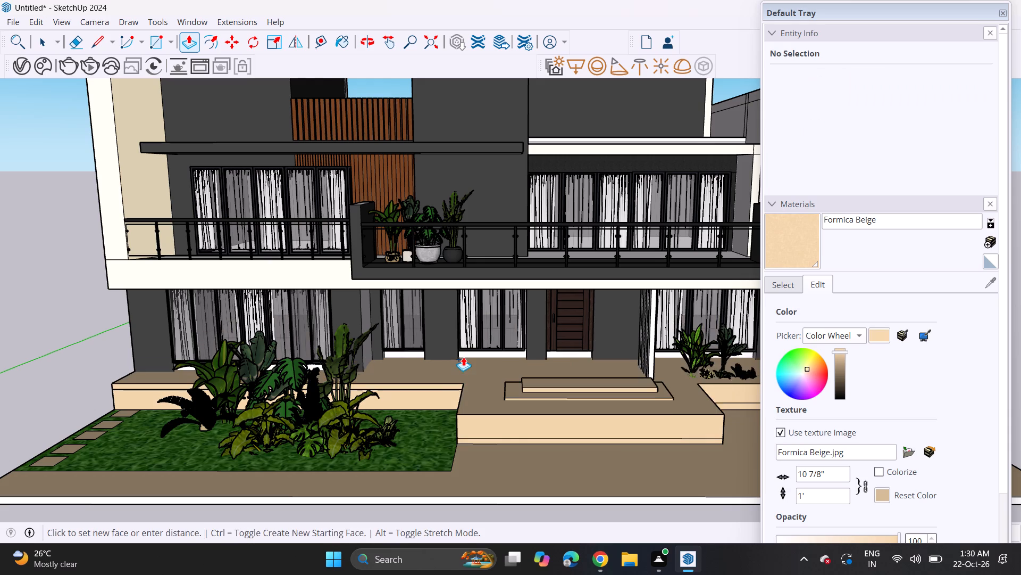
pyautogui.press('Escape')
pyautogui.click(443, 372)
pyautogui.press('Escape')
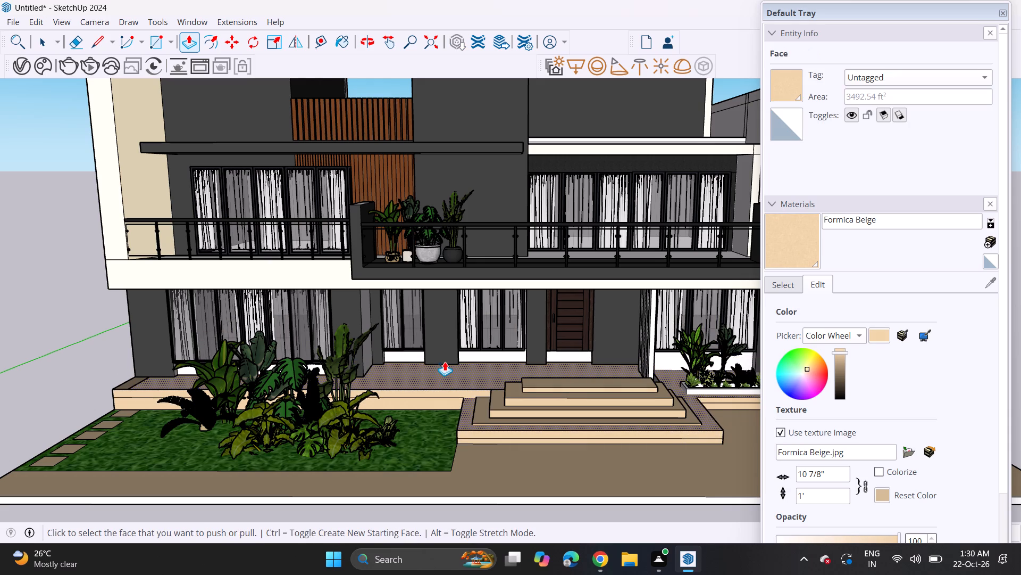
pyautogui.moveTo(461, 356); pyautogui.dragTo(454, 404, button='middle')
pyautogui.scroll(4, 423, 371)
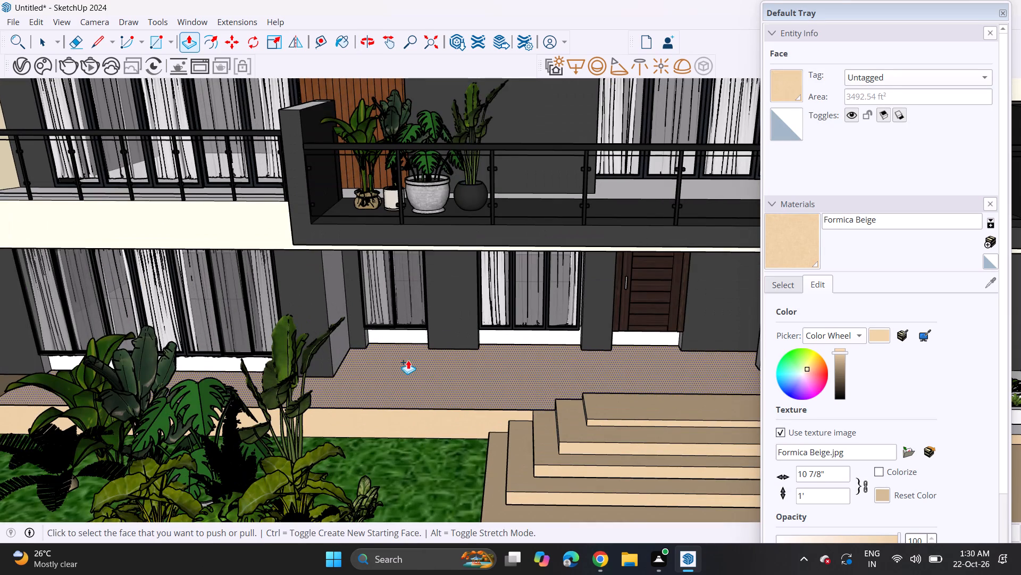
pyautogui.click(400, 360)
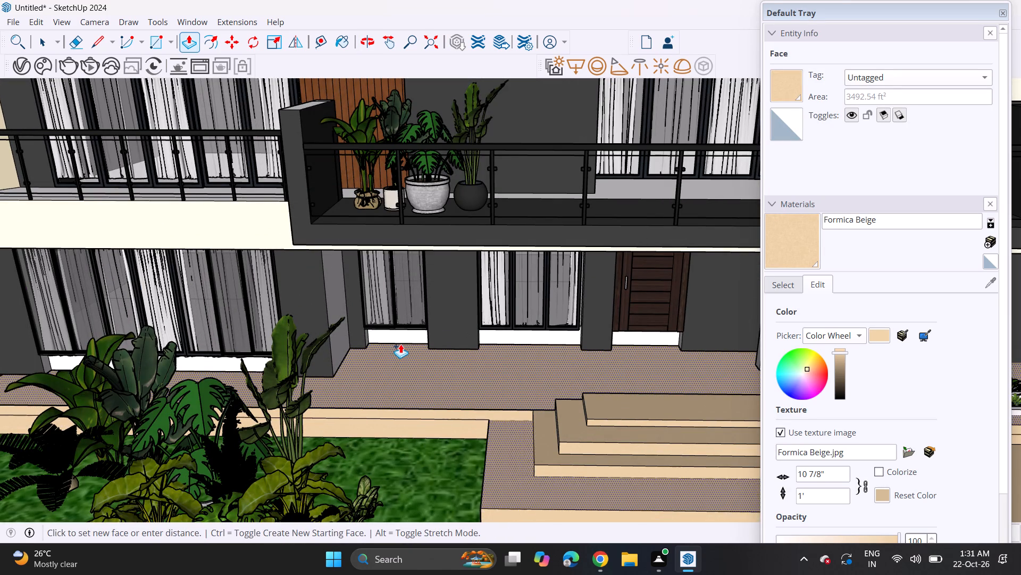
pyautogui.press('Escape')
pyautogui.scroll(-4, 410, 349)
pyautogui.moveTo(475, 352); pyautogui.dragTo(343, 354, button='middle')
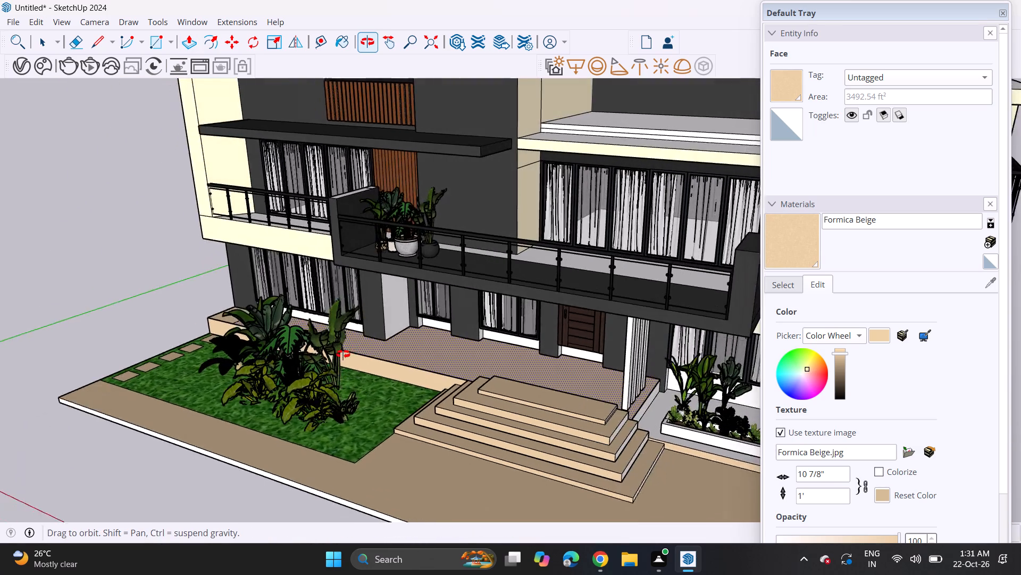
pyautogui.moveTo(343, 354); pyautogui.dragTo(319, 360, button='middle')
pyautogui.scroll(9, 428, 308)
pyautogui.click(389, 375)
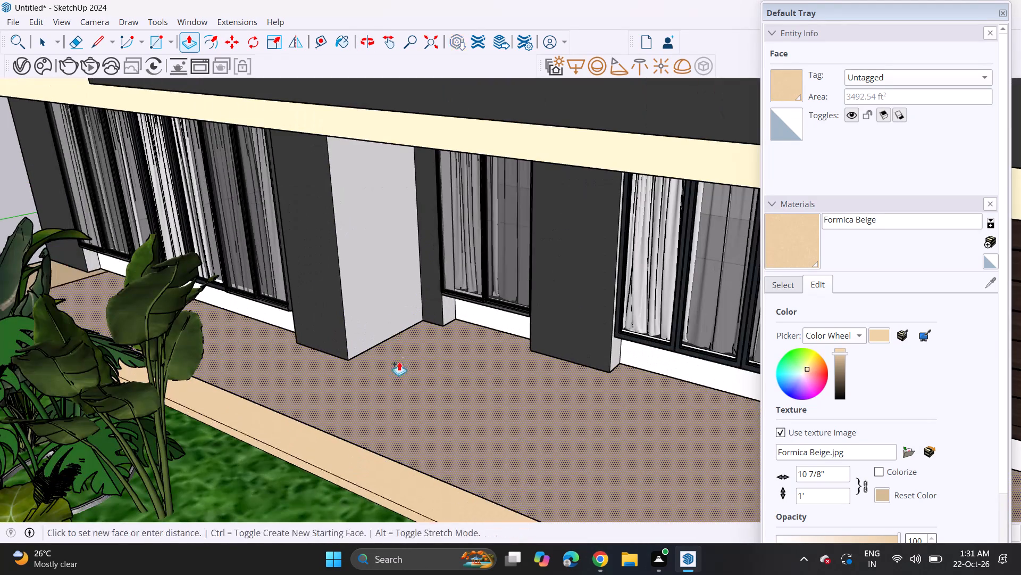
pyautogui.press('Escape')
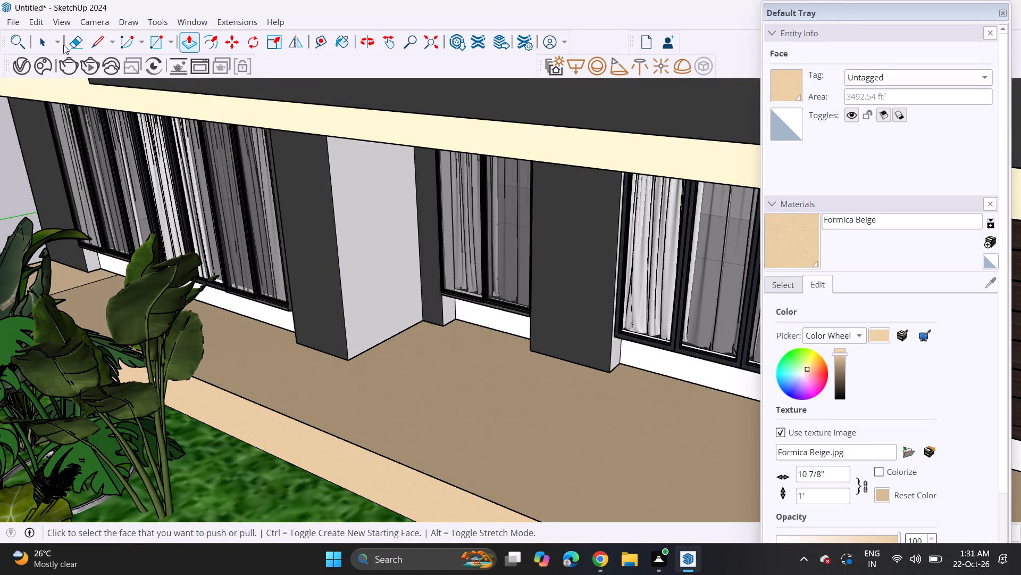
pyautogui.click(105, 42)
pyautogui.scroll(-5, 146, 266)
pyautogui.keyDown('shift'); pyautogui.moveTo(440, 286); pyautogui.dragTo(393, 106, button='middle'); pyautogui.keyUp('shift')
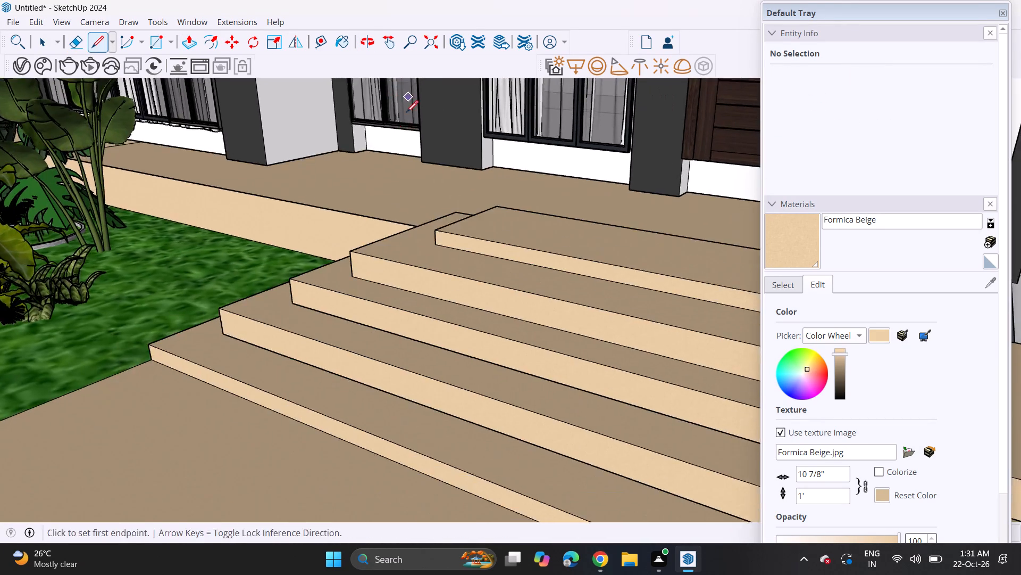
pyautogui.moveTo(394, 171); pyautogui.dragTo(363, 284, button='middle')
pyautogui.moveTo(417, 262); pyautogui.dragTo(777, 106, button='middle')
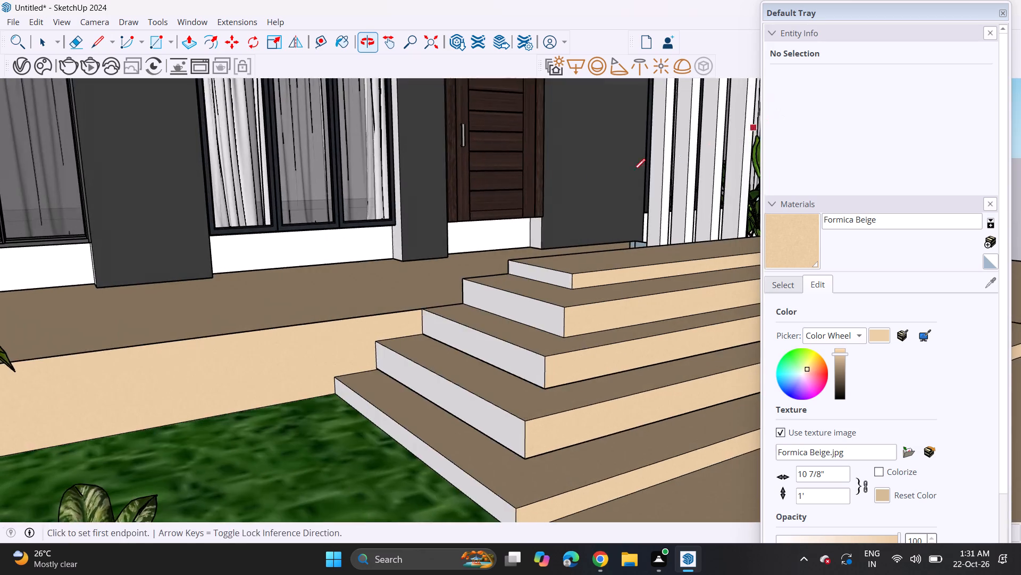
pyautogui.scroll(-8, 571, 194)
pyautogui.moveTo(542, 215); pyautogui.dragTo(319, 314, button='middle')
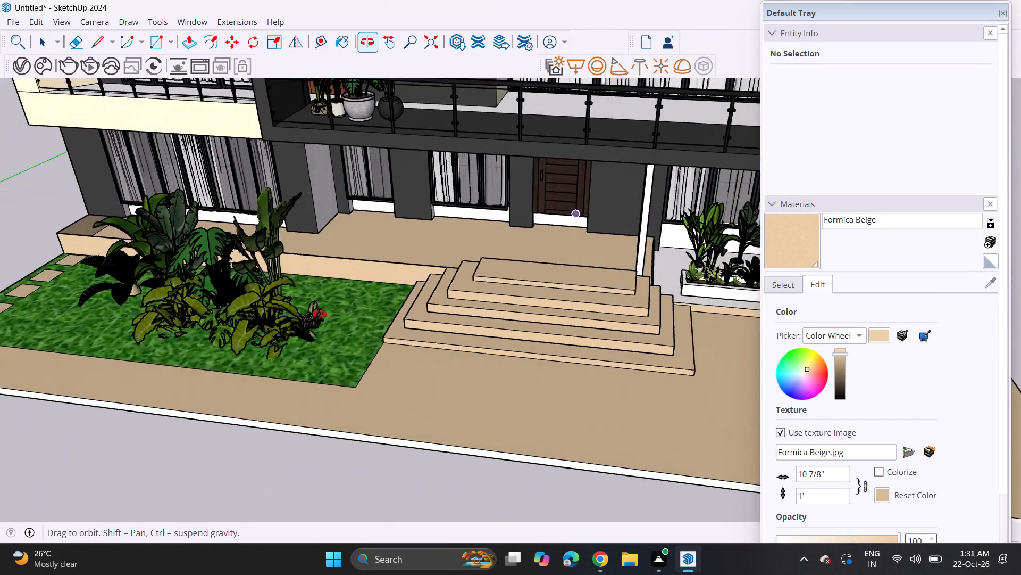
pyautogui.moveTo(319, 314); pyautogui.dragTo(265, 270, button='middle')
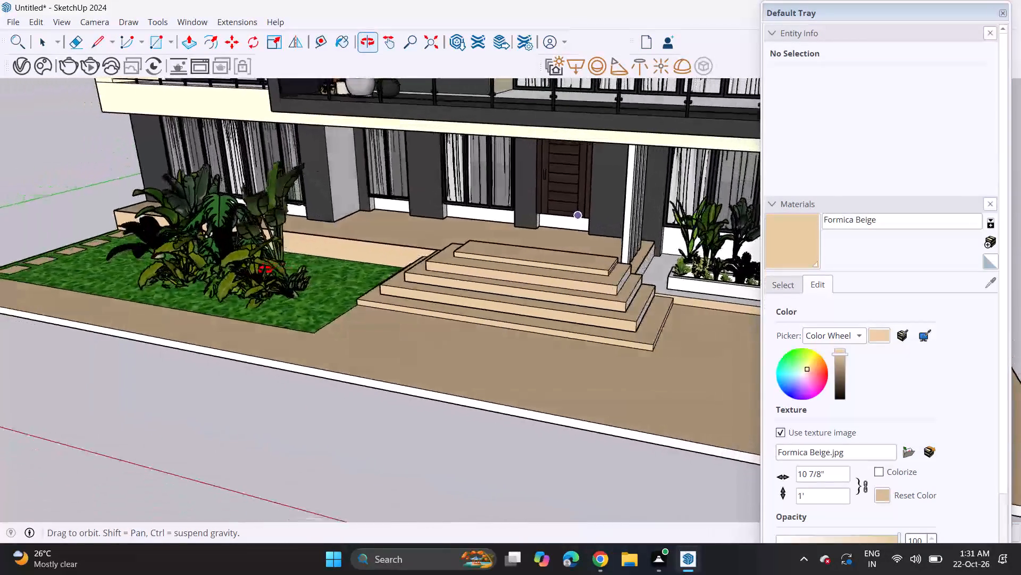
# Raise the porch floor in front of the ground-floor windows and entrance door with Push/Pull.
pyautogui.moveTo(265, 270); pyautogui.dragTo(338, 254, button='middle')
pyautogui.scroll(1, 303, 188)
pyautogui.moveTo(188, 39); pyautogui.dragTo(195, 46)
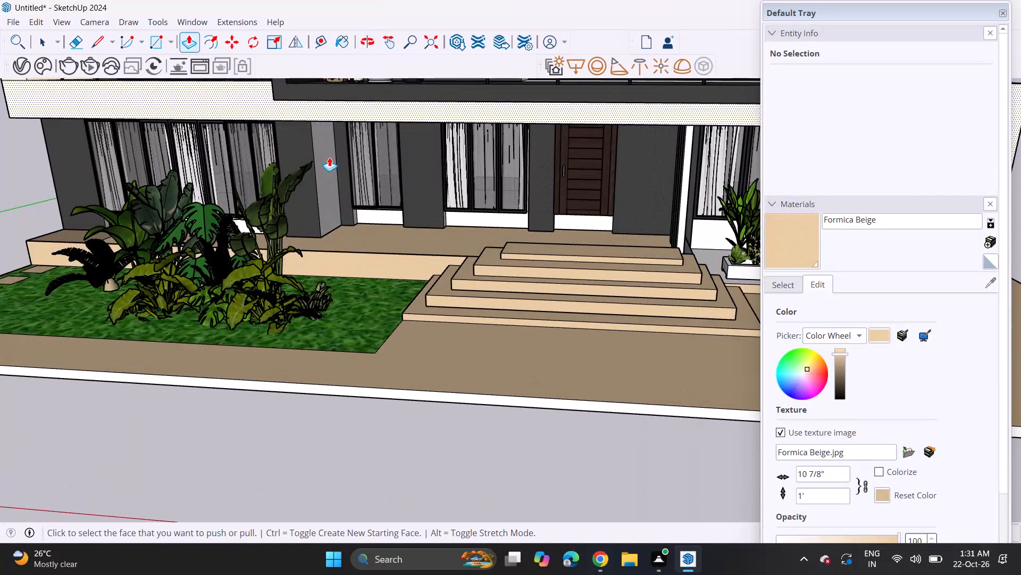
pyautogui.click(364, 246)
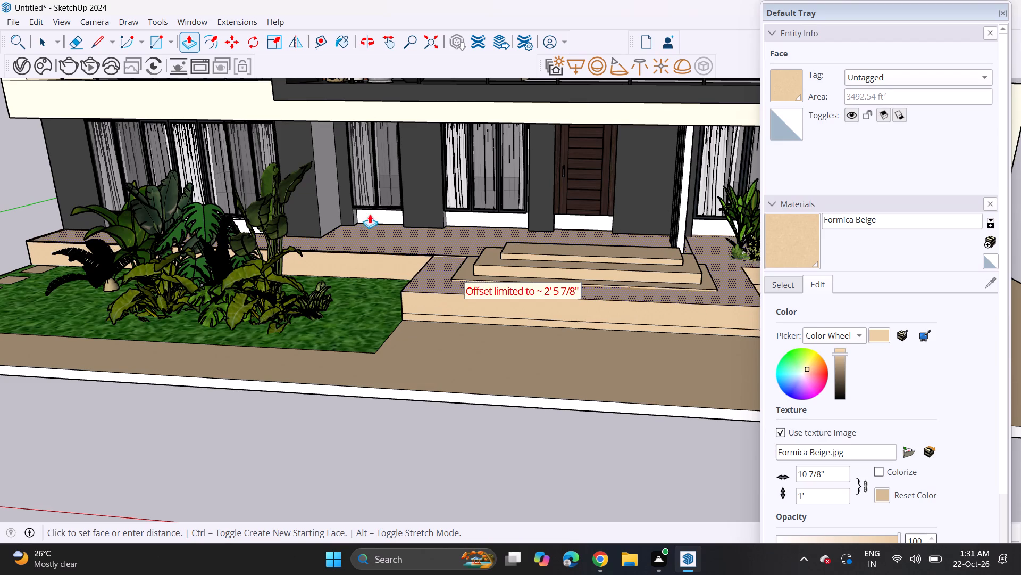
pyautogui.click(374, 201)
pyautogui.click(367, 234)
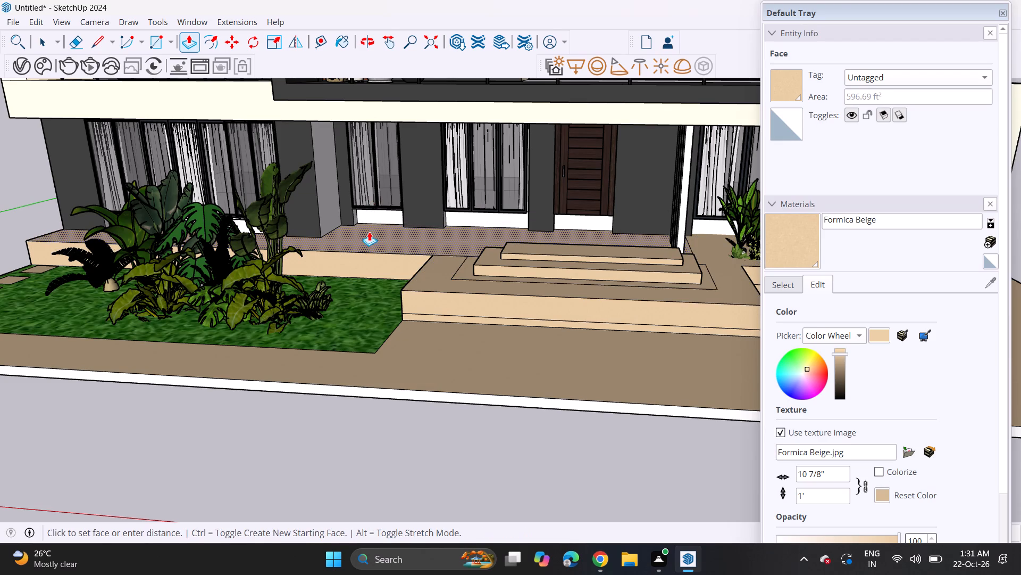
pyautogui.click(370, 217)
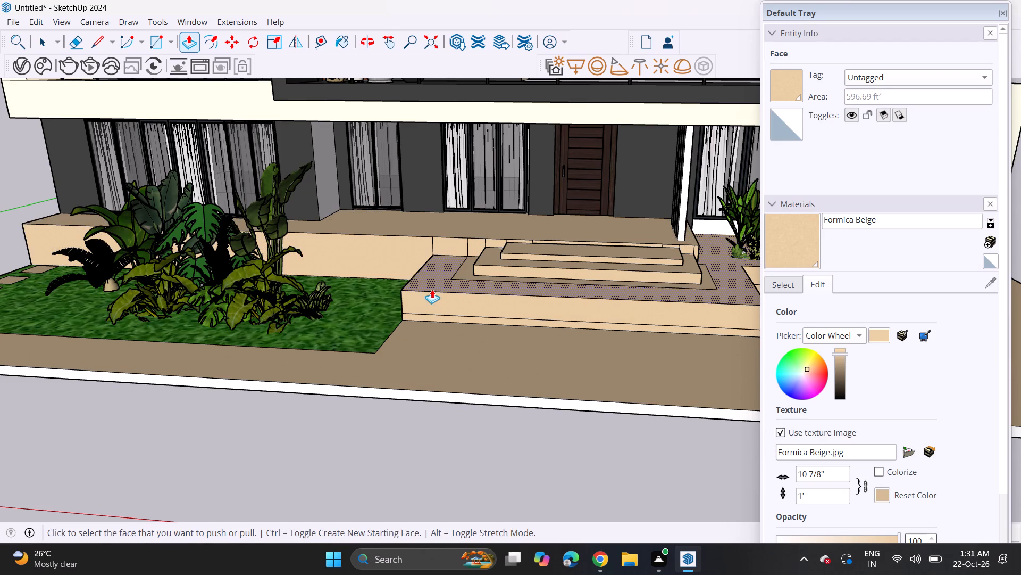
# Lower the raised paving around the entrance steps back down to the bottom step with Push/Pull.
pyautogui.click(432, 288)
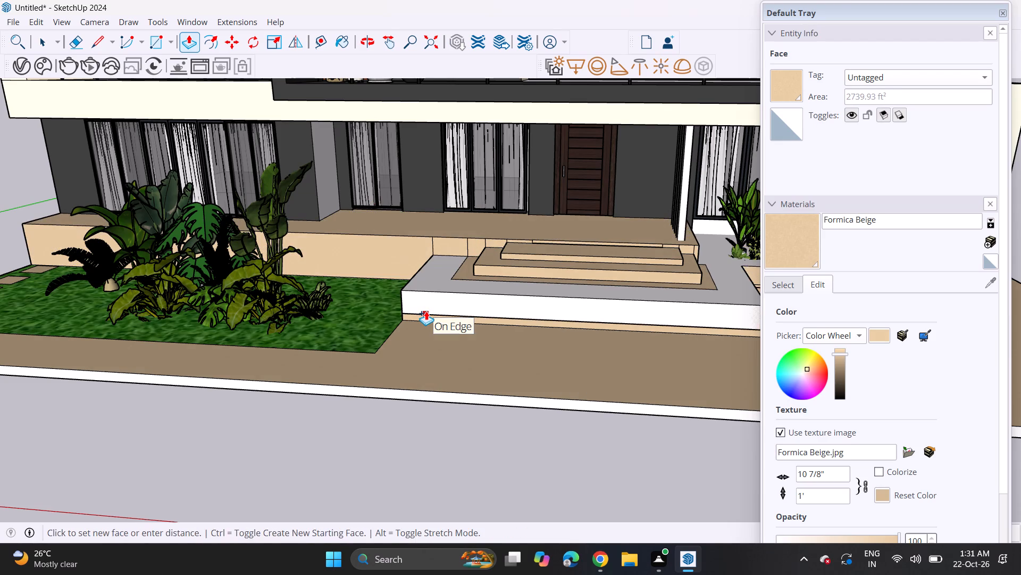
pyautogui.click(424, 313)
pyautogui.click(422, 298)
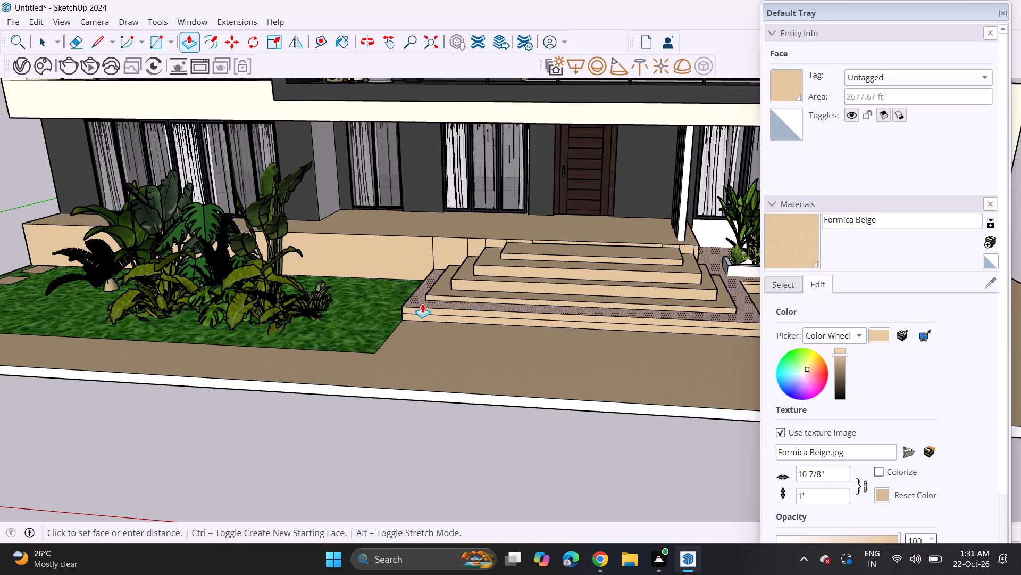
pyautogui.click(406, 314)
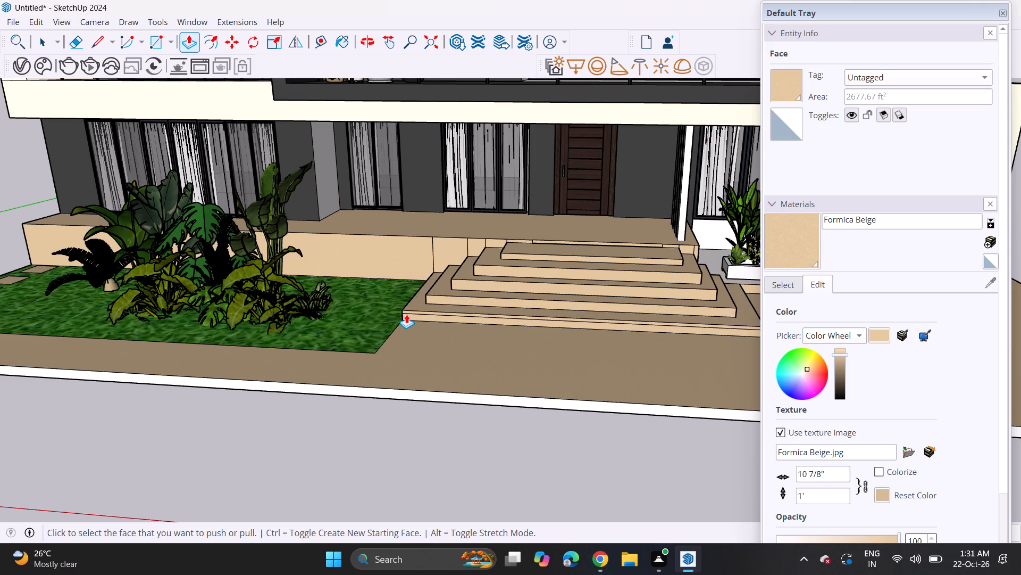
# Erase the leftover vertical edges on the porch's front face beside the entrance steps.
pyautogui.press('space')
pyautogui.click(407, 273)
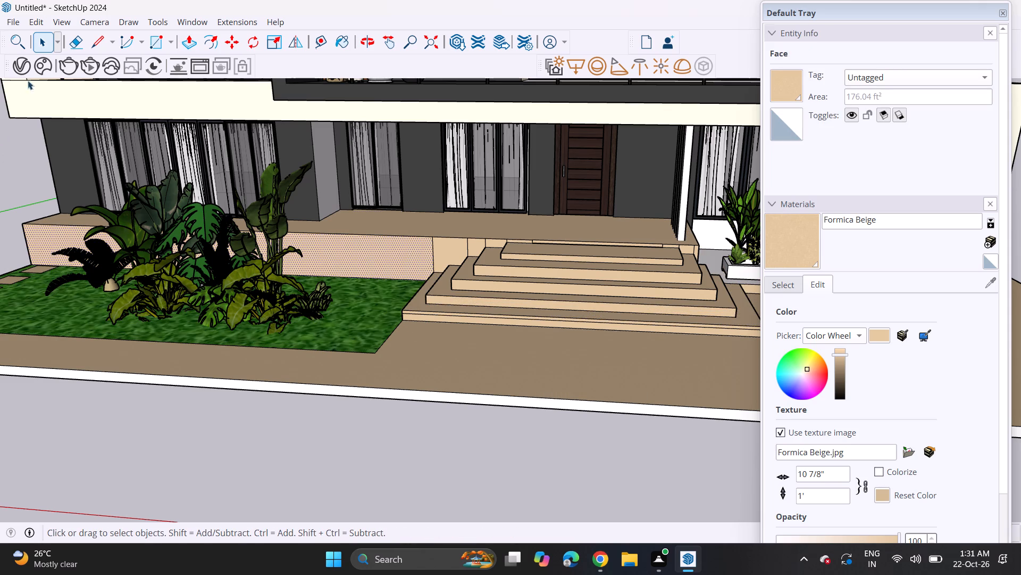
pyautogui.click(78, 44)
pyautogui.scroll(5, 492, 281)
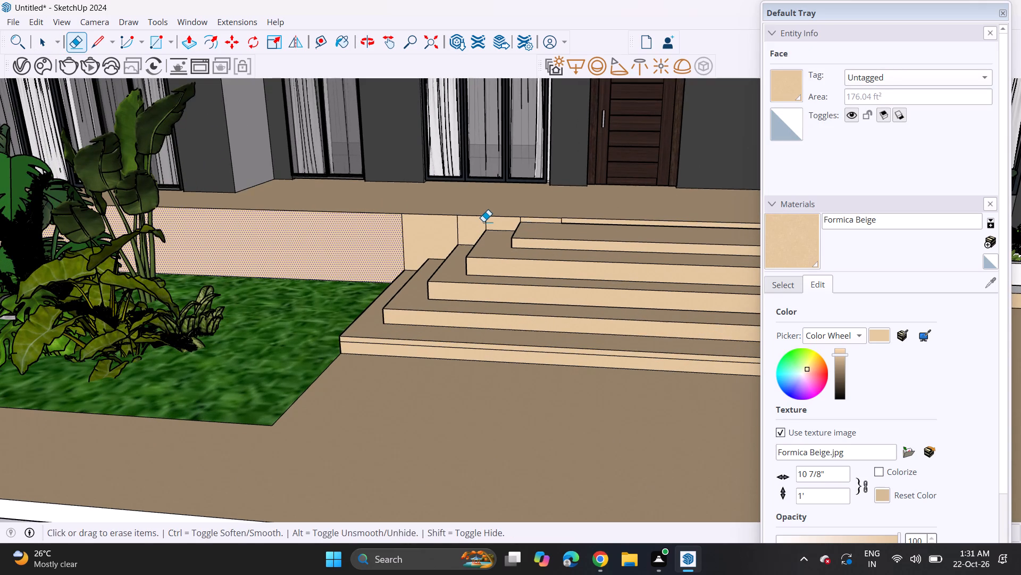
pyautogui.click(483, 221)
pyautogui.click(485, 222)
pyautogui.moveTo(467, 226); pyautogui.dragTo(410, 234)
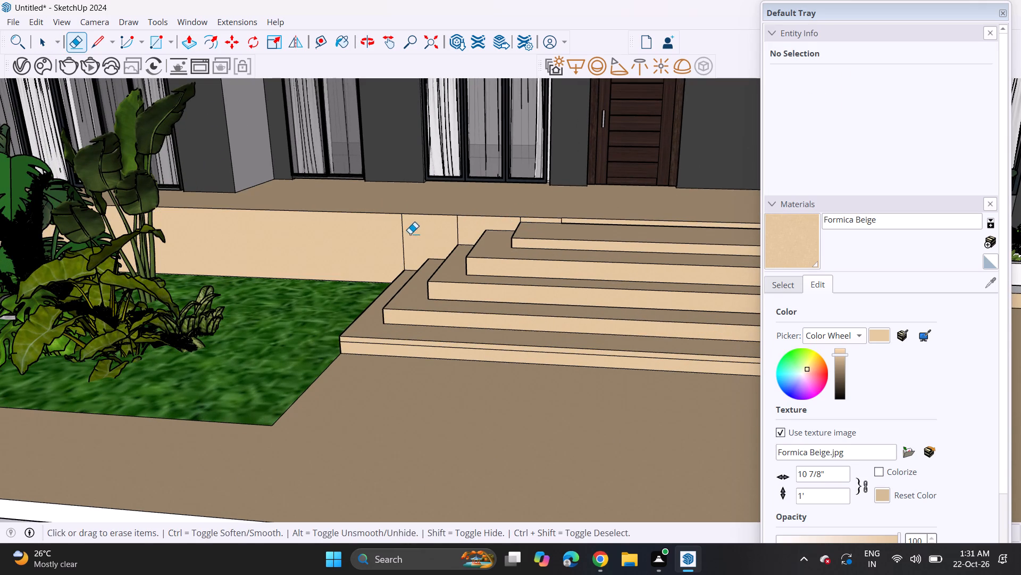
pyautogui.moveTo(410, 234); pyautogui.dragTo(384, 236)
# Examine the whole front elevation with its raised porch and entrance steps.
pyautogui.scroll(-9, 366, 244)
pyautogui.moveTo(373, 284); pyautogui.dragTo(432, 260, button='middle')
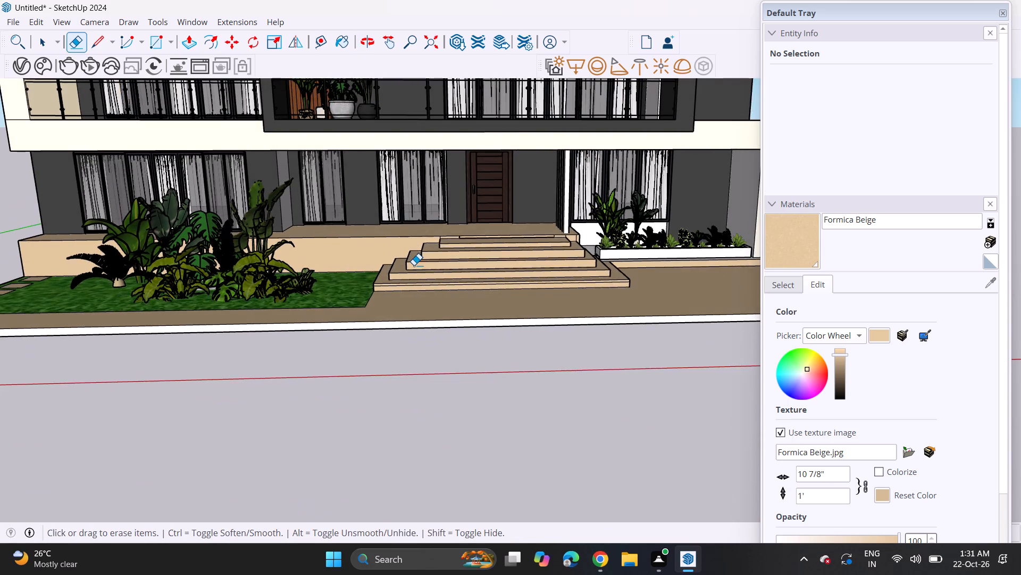
pyautogui.scroll(-4, 415, 269)
pyautogui.moveTo(394, 262); pyautogui.dragTo(445, 339, button='middle')
pyautogui.moveTo(436, 330); pyautogui.dragTo(420, 292, button='middle')
pyautogui.press('space')
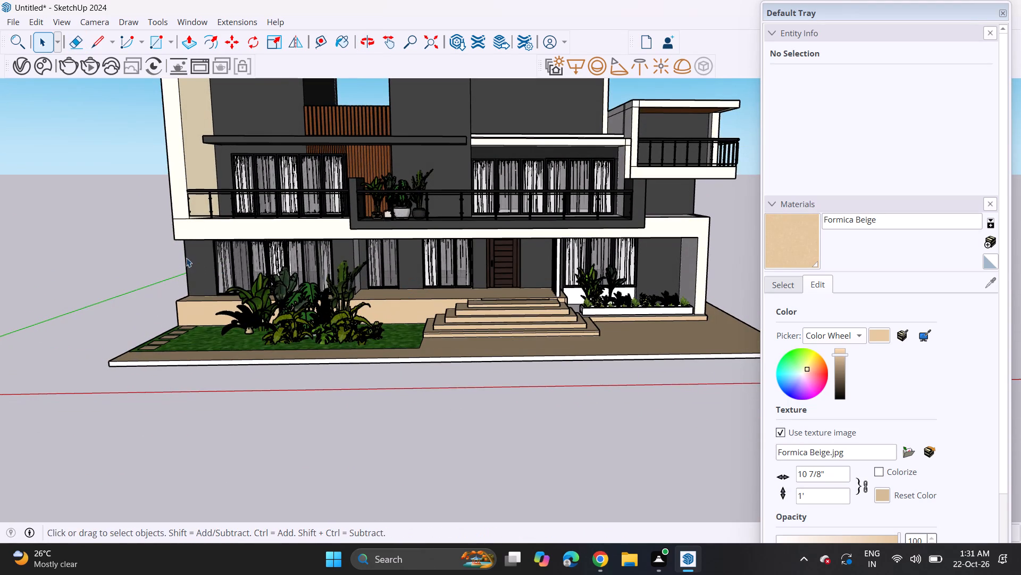
pyautogui.click(172, 261)
pyautogui.scroll(-3, 238, 283)
pyautogui.moveTo(243, 287); pyautogui.dragTo(347, 362, button='middle')
pyautogui.moveTo(344, 328); pyautogui.dragTo(344, 307, button='middle')
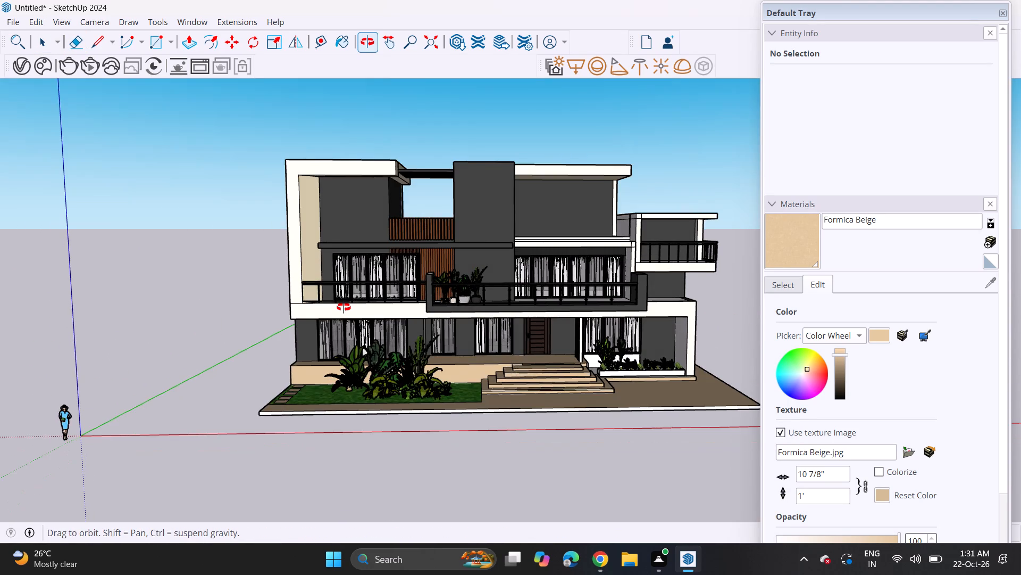
pyautogui.moveTo(344, 307); pyautogui.dragTo(340, 307, button='middle')
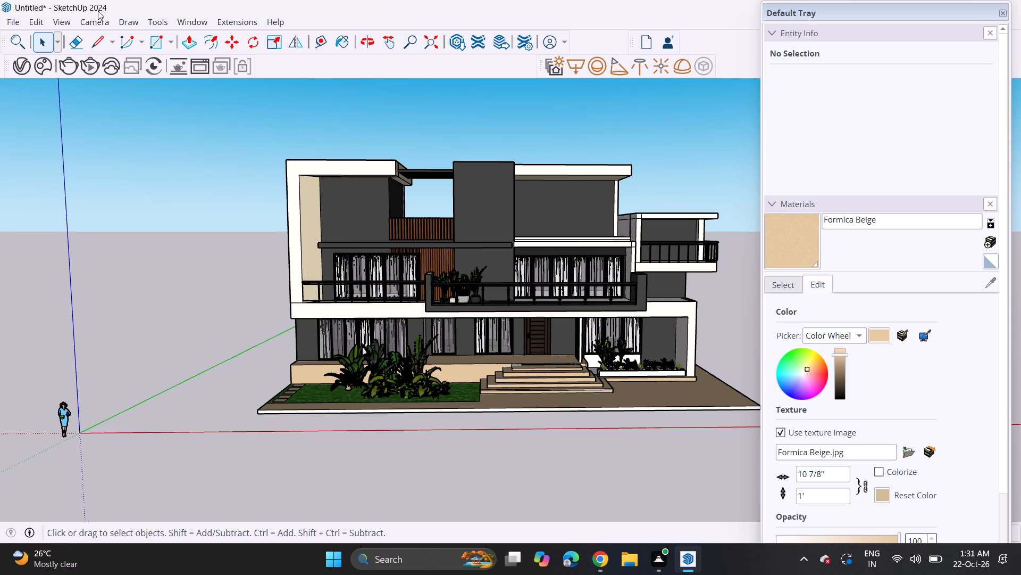
# Import the Palm+Tree model from the Downloads folder and place it beside the villa's side wall near the lawn.
pyautogui.click(12, 21)
pyautogui.click(66, 209)
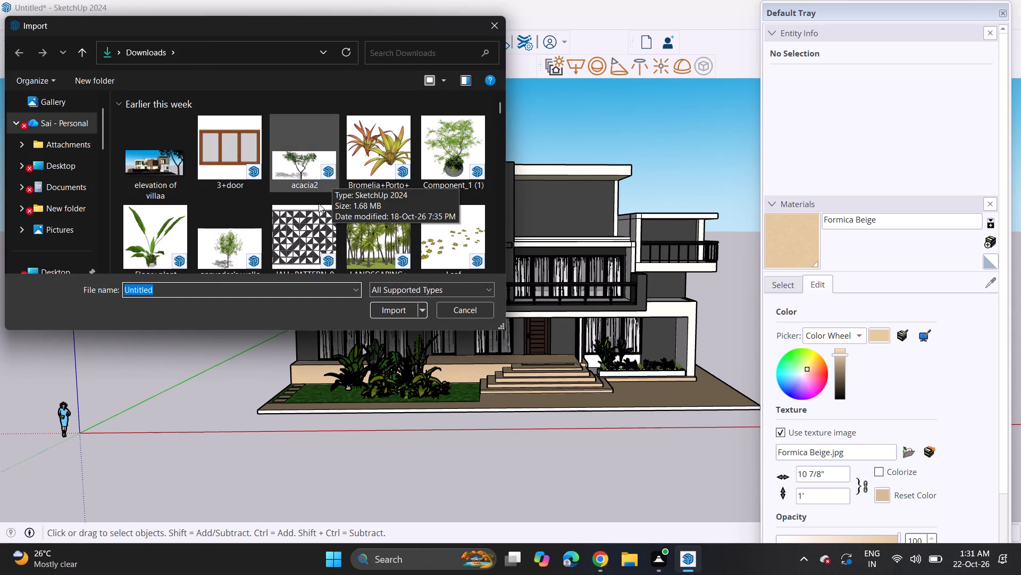
pyautogui.scroll(-19, 233, 218)
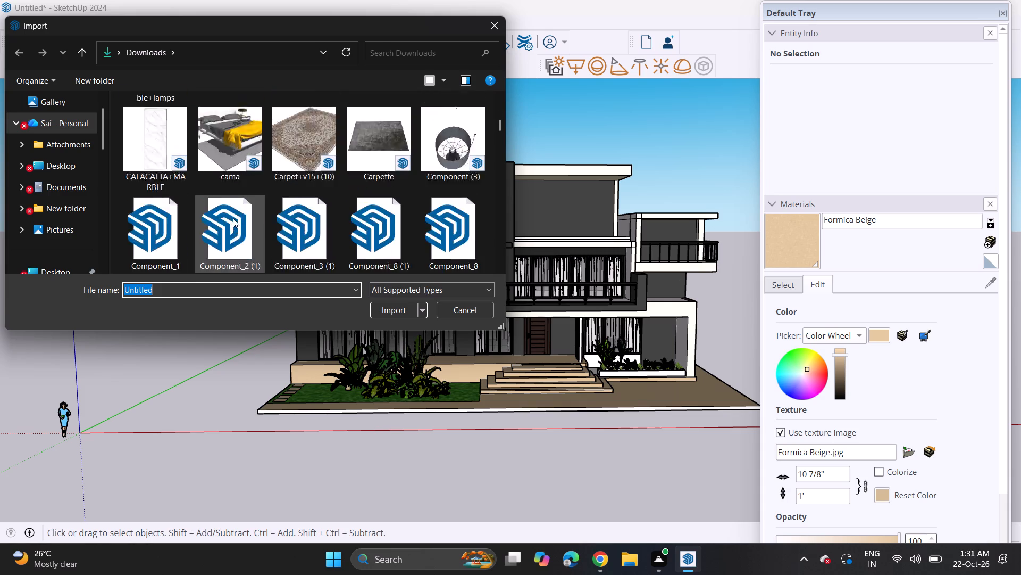
pyautogui.scroll(-13, 233, 218)
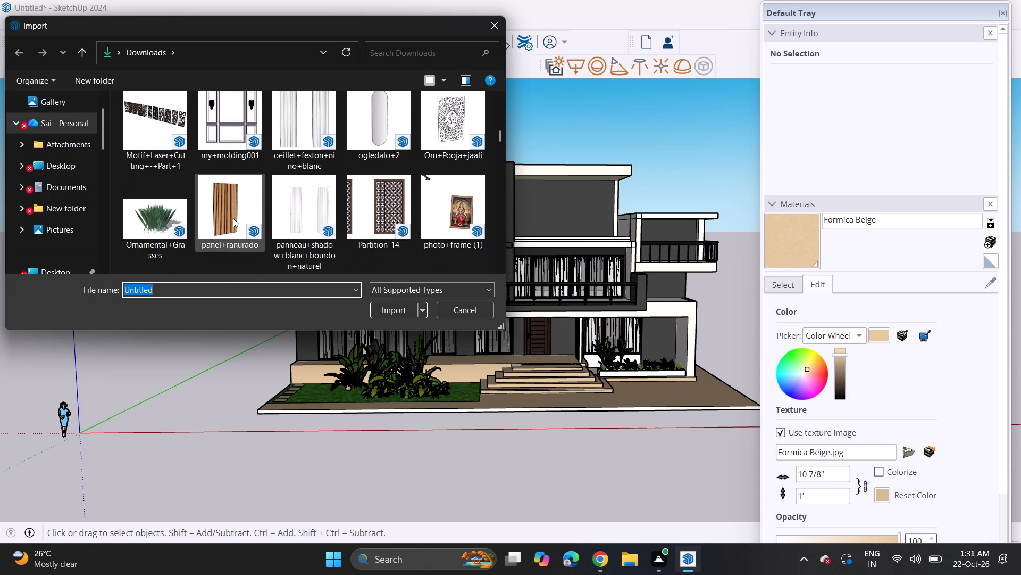
pyautogui.scroll(-5, 233, 218)
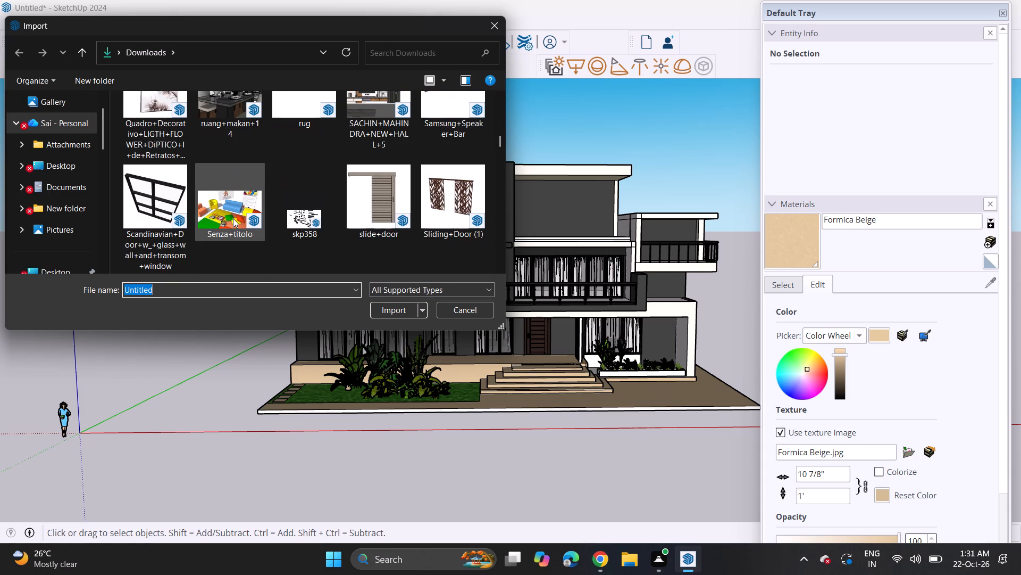
pyautogui.scroll(-9, 233, 218)
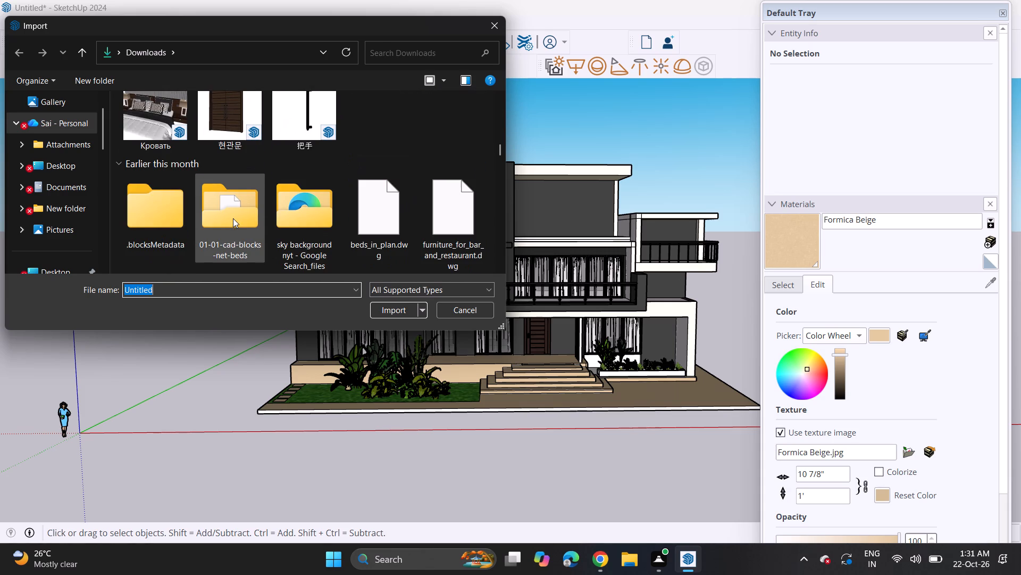
pyautogui.scroll(-17, 233, 218)
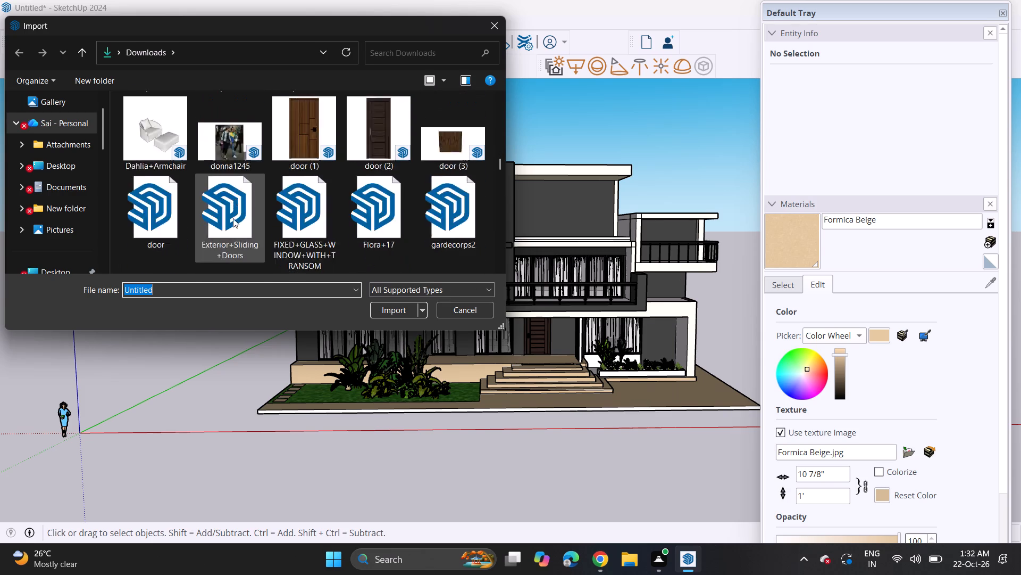
pyautogui.scroll(-3, 233, 218)
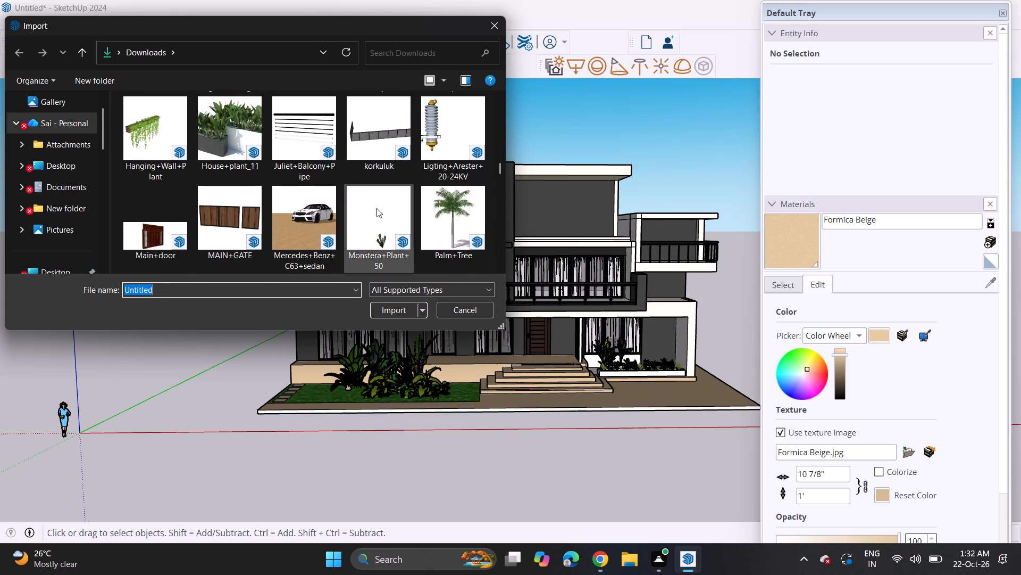
pyautogui.click(455, 198)
pyautogui.click(406, 309)
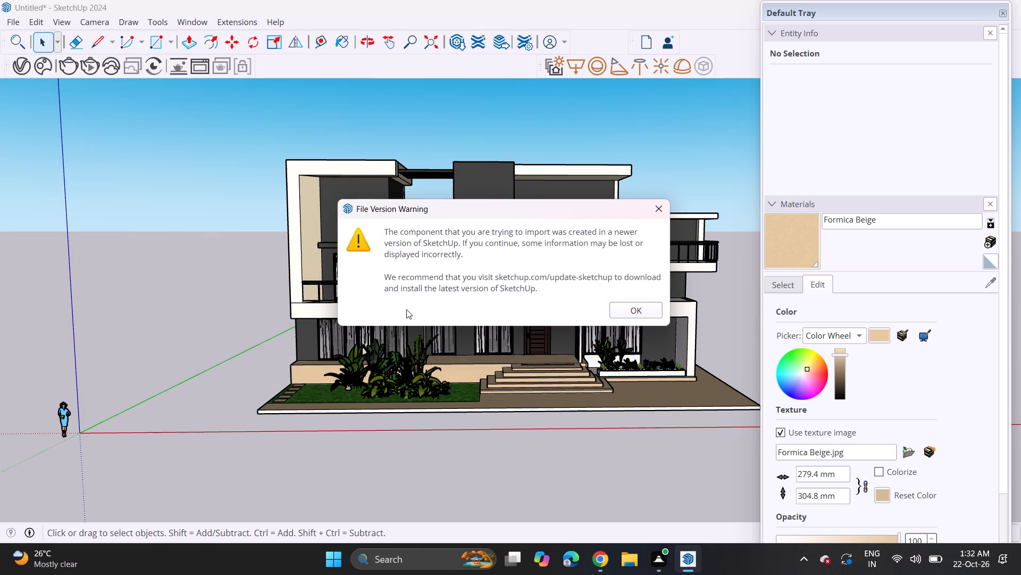
pyautogui.click(647, 313)
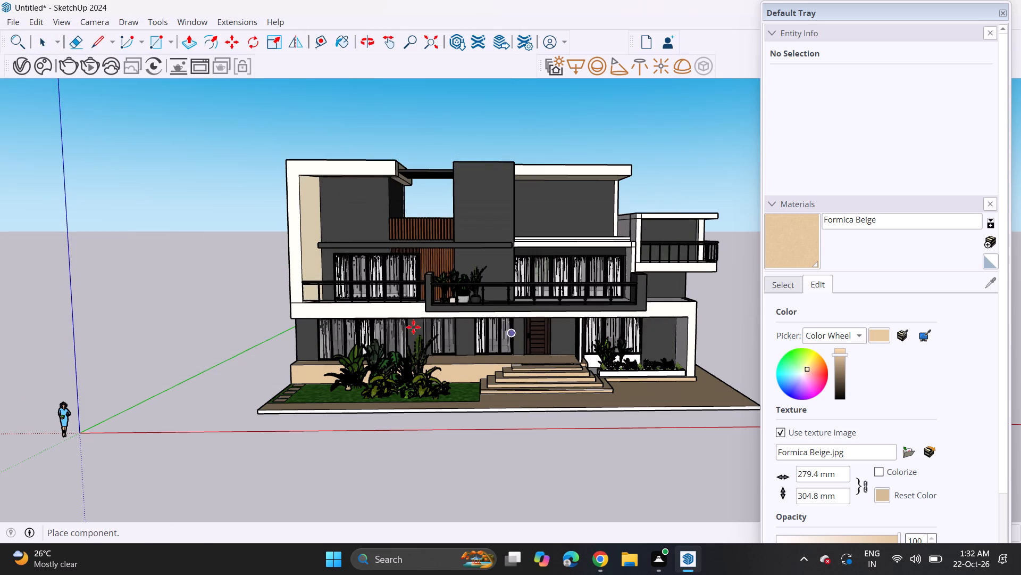
pyautogui.moveTo(187, 264); pyautogui.dragTo(229, 346, button='middle')
pyautogui.moveTo(247, 367); pyautogui.dragTo(242, 367)
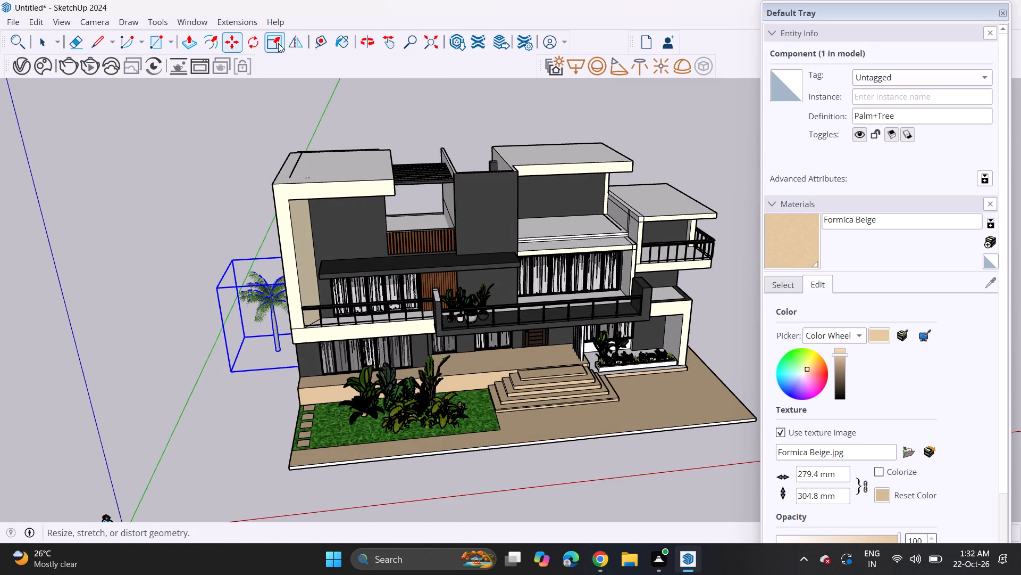
# Scale the palm tree taller than the villa's roof and widen its crown.
pyautogui.click(278, 44)
pyautogui.click(266, 264)
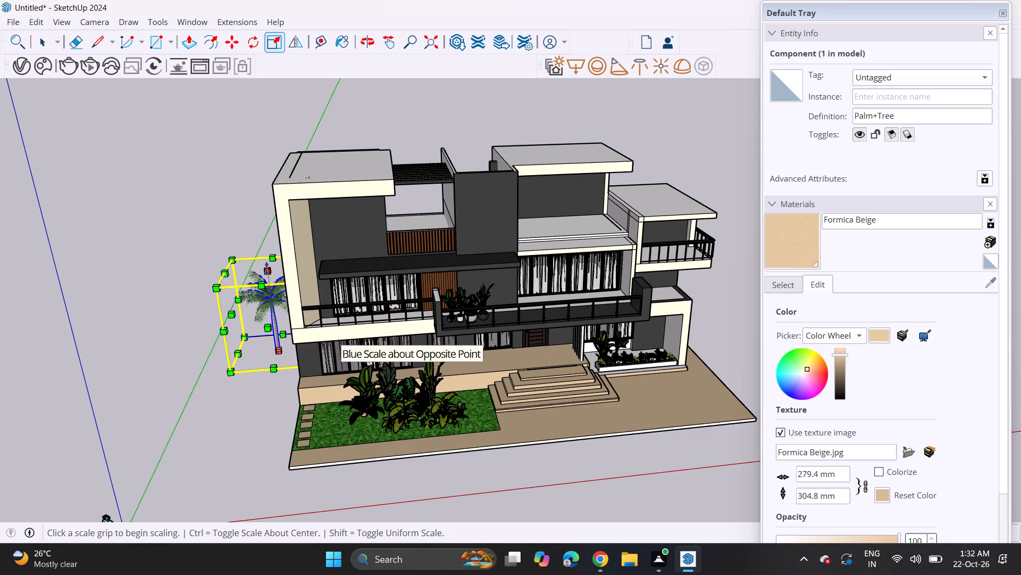
pyautogui.click(266, 268)
pyautogui.click(233, 148)
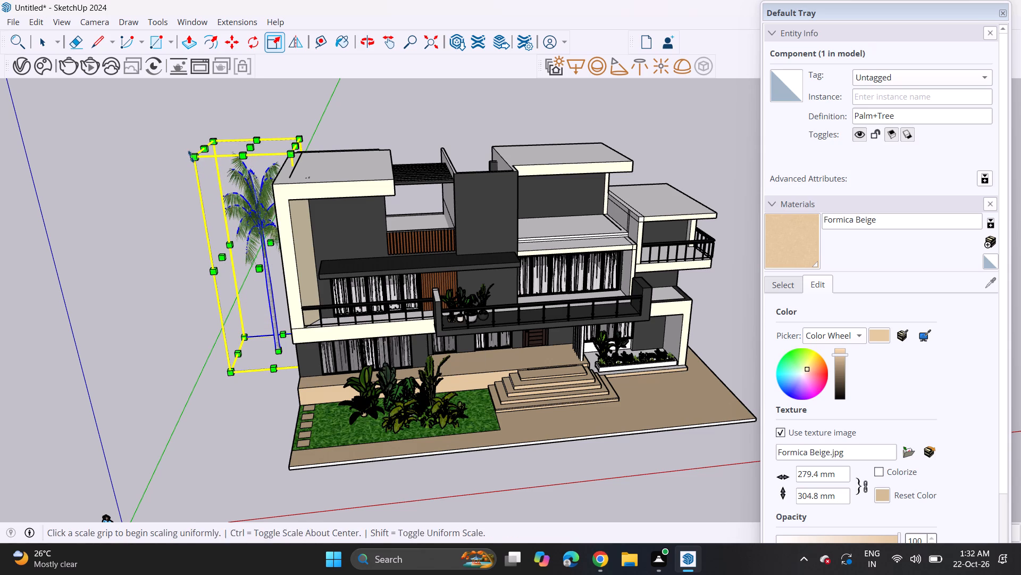
pyautogui.click(191, 157)
pyautogui.click(135, 182)
pyautogui.click(193, 237)
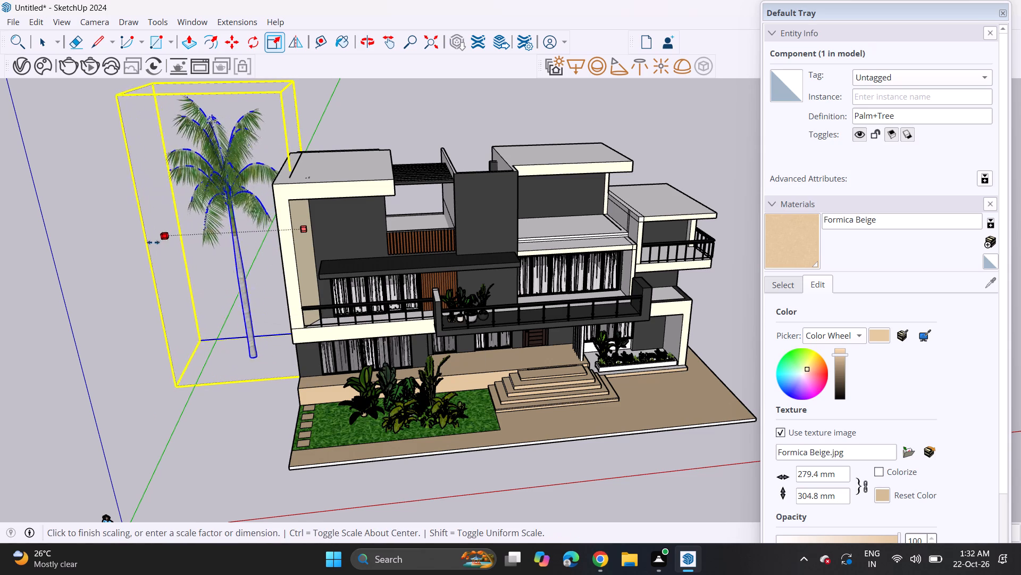
pyautogui.click(89, 275)
pyautogui.moveTo(313, 252); pyautogui.dragTo(296, 228, button='middle')
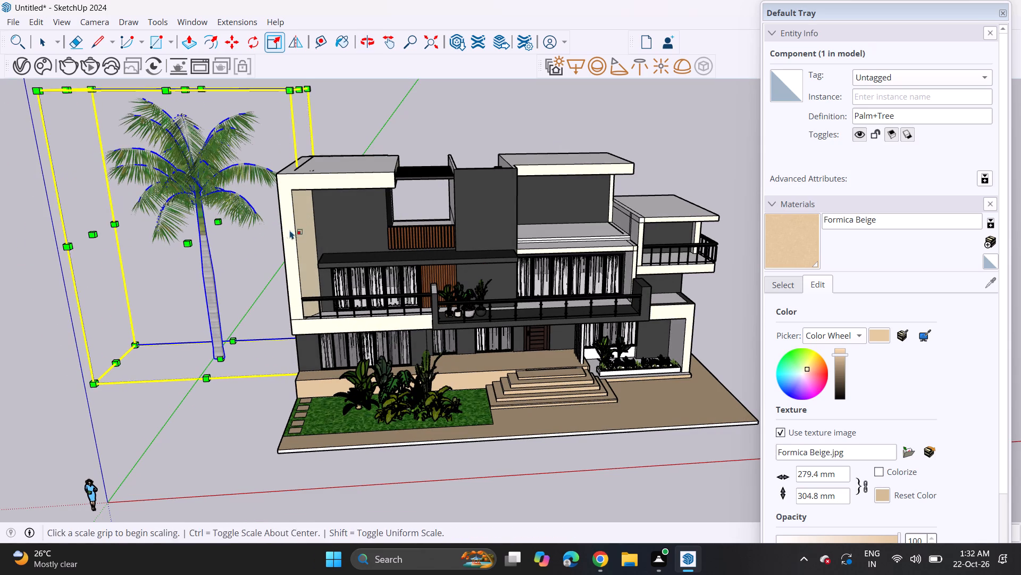
# Move the enlarged palm tree closer to the villa's side wall.
pyautogui.press('m')
pyautogui.click(214, 344)
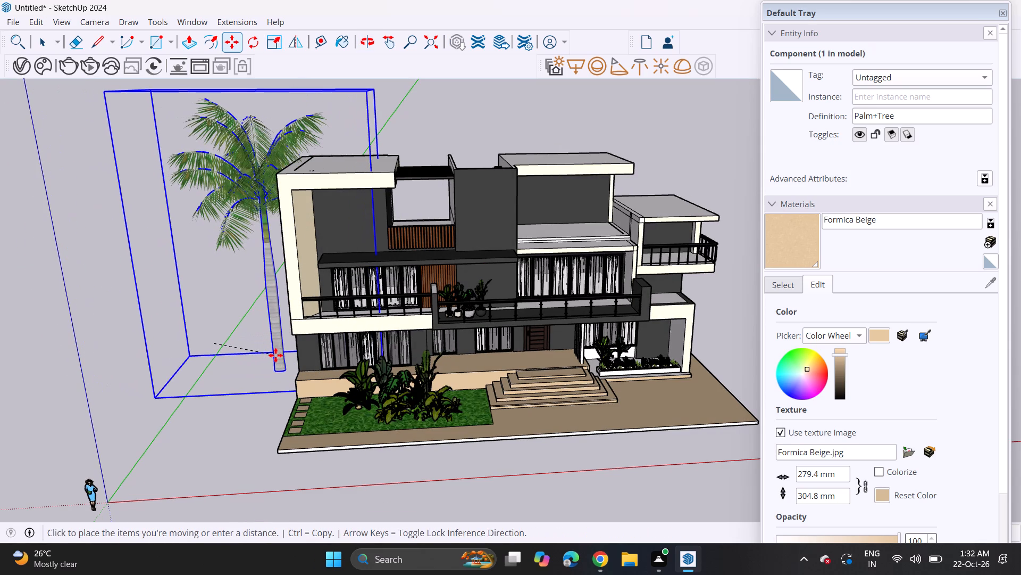
pyautogui.click(275, 355)
# Copy the palm tree twice beside the villa's side wall, forming a group of three.
pyautogui.click(277, 362)
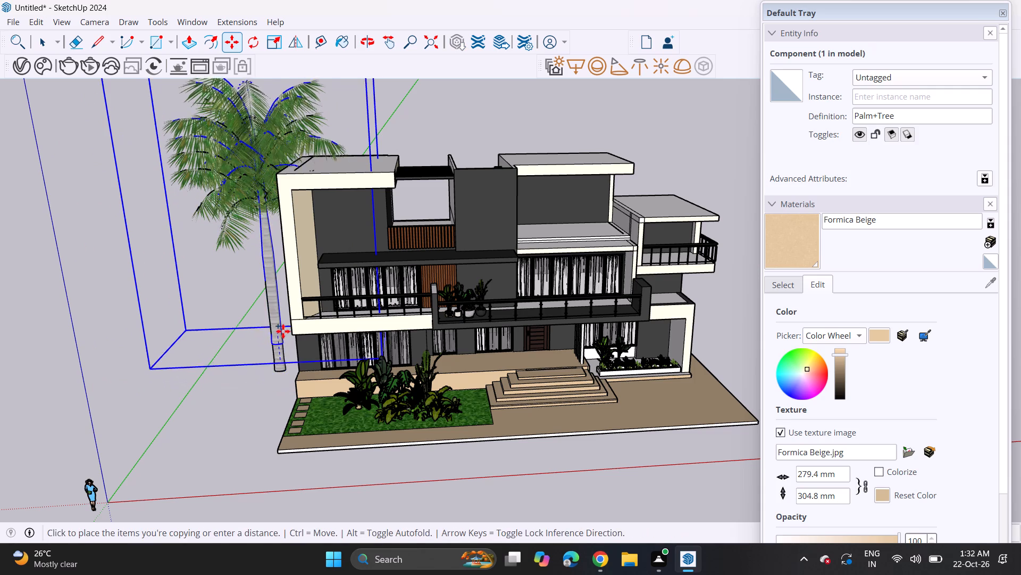
pyautogui.moveTo(284, 325); pyautogui.dragTo(534, 236, button='middle')
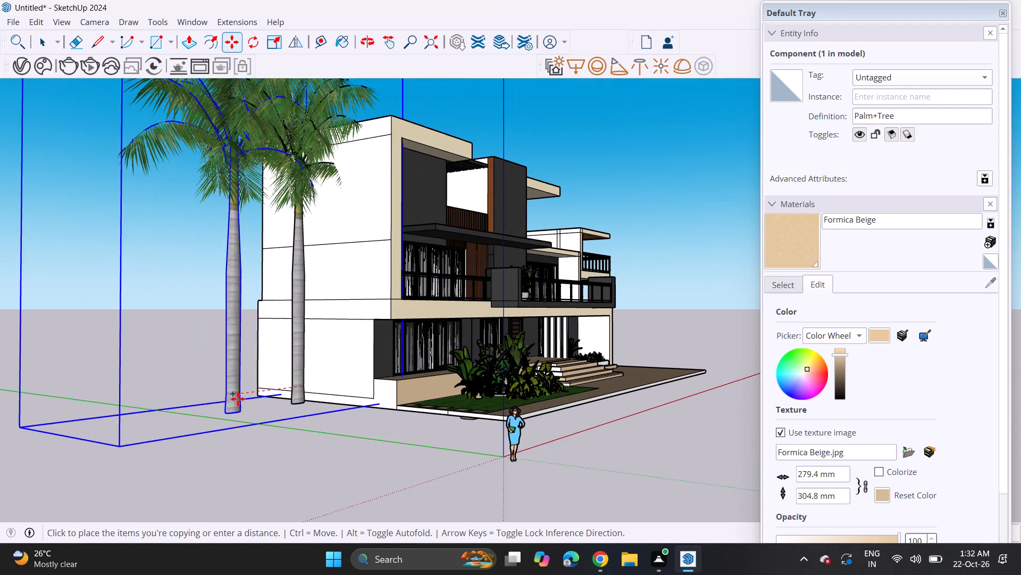
pyautogui.doubleClick(247, 382)
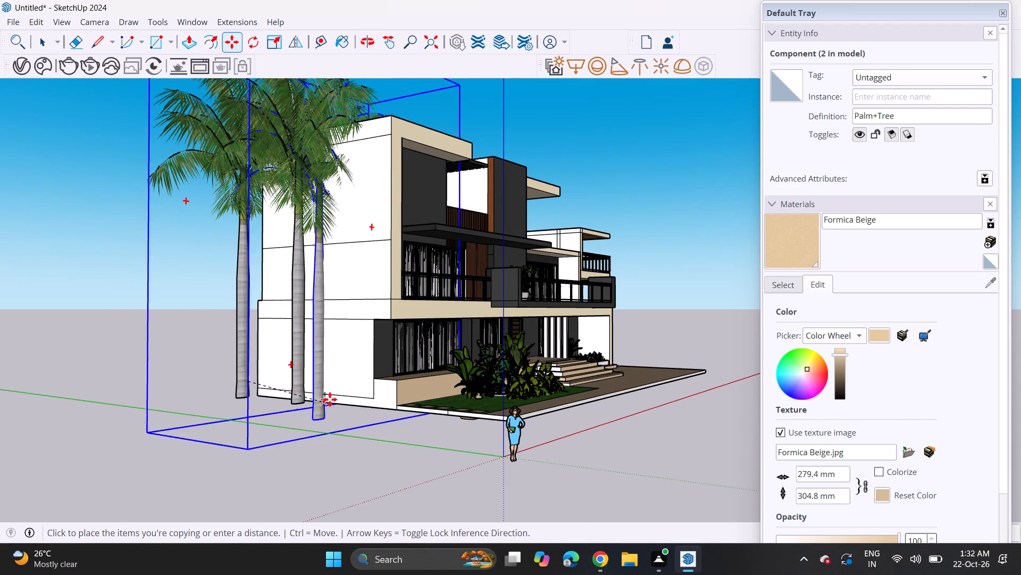
pyautogui.click(336, 391)
# Copy a palm tree from the group of three to the opposite side of the villa.
pyautogui.moveTo(344, 365); pyautogui.dragTo(195, 413, button='middle')
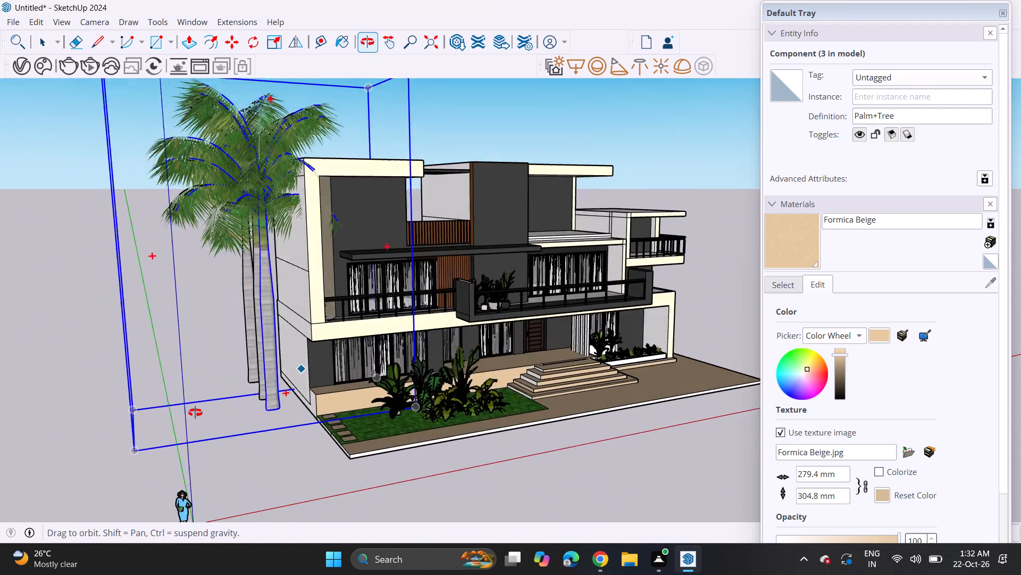
pyautogui.moveTo(195, 413); pyautogui.dragTo(40, 433, button='middle')
pyautogui.click(284, 339)
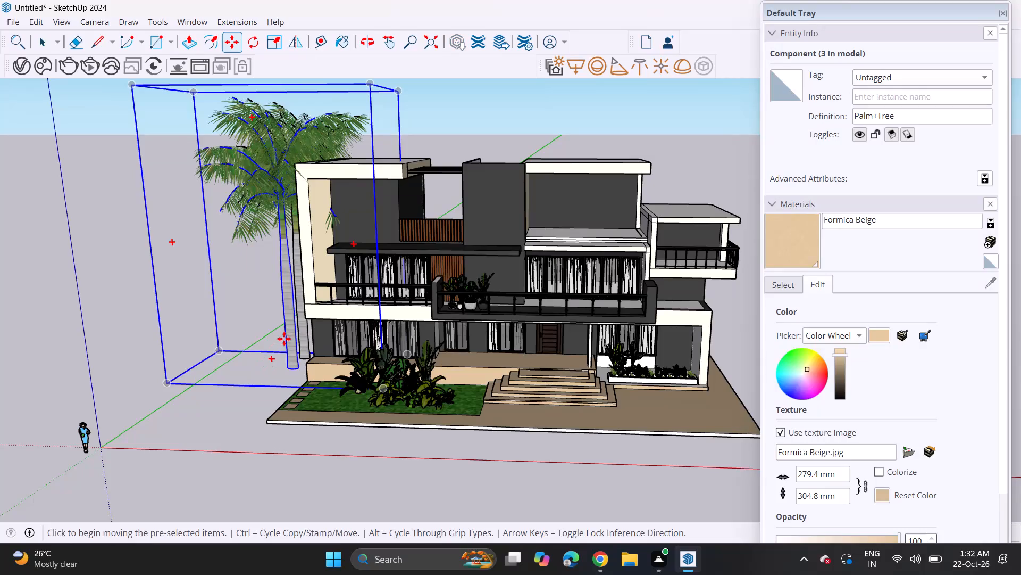
pyautogui.moveTo(473, 326); pyautogui.dragTo(249, 352, button='middle')
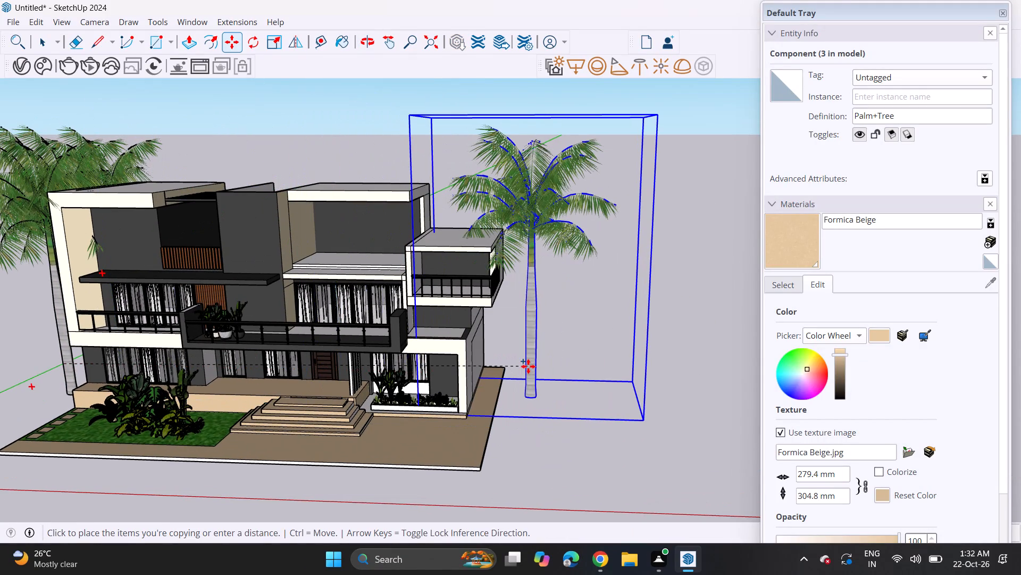
pyautogui.click(528, 366)
pyautogui.press('space')
pyautogui.click(678, 280)
# Select the four plant components on the front lawn and copy them beyond the lawn's end, in front of the three palms.
pyautogui.scroll(-2, 540, 335)
pyautogui.moveTo(539, 333); pyautogui.dragTo(556, 287, button='middle')
pyautogui.scroll(1, 540, 327)
pyautogui.scroll(-3, 515, 268)
pyautogui.keyDown('shift'); pyautogui.moveTo(468, 283); pyautogui.dragTo(619, 283, button='middle'); pyautogui.keyUp('shift')
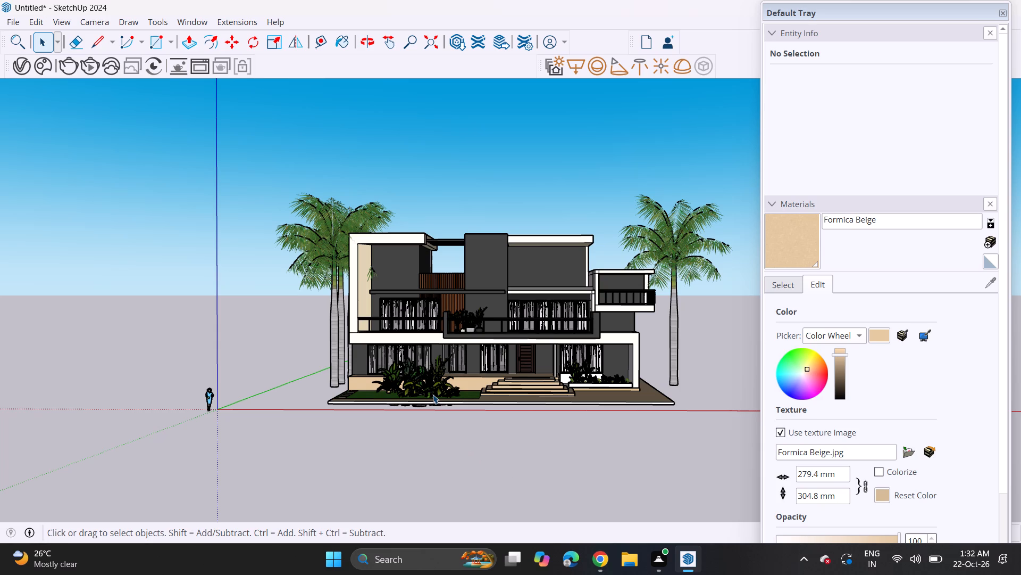
pyautogui.moveTo(421, 375); pyautogui.dragTo(425, 405, button='middle')
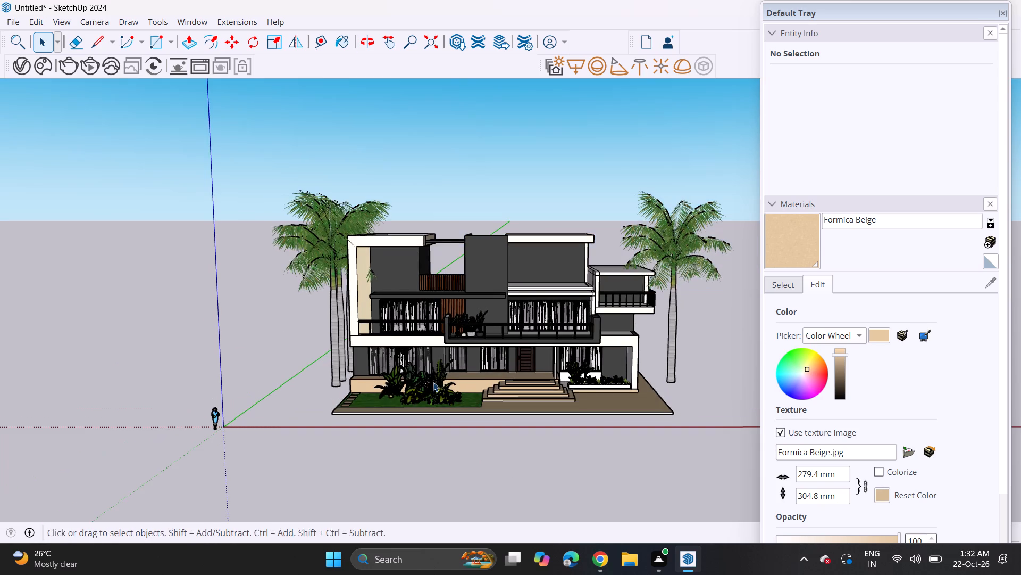
pyautogui.moveTo(433, 382); pyautogui.dragTo(433, 390, button='middle')
pyautogui.scroll(9, 433, 386)
pyautogui.click(400, 384)
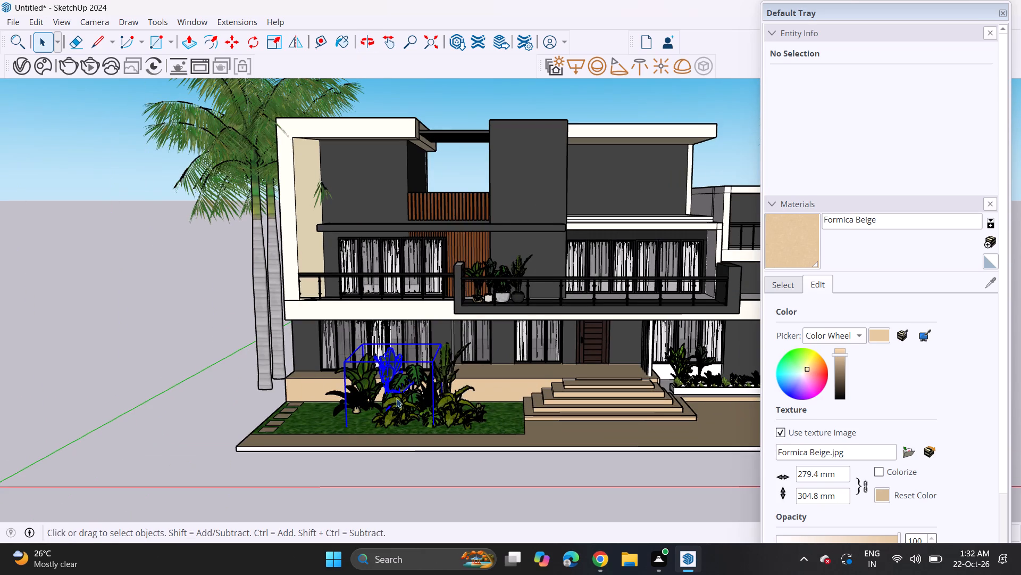
pyautogui.keyDown('ctrl'); pyautogui.click(434, 388); pyautogui.keyUp('ctrl')
pyautogui.keyDown('ctrl'); pyautogui.click(445, 379); pyautogui.keyUp('ctrl')
pyautogui.keyDown('ctrl'); pyautogui.click(429, 380); pyautogui.keyUp('ctrl')
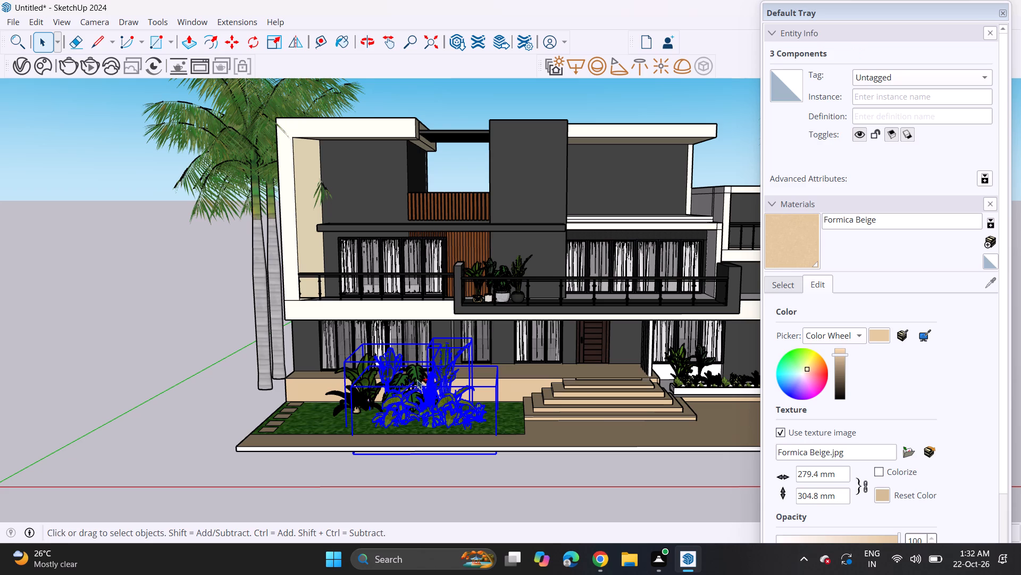
pyautogui.keyDown('ctrl'); pyautogui.click(414, 378); pyautogui.keyUp('ctrl')
pyautogui.keyDown('ctrl'); pyautogui.click(349, 376); pyautogui.keyUp('ctrl')
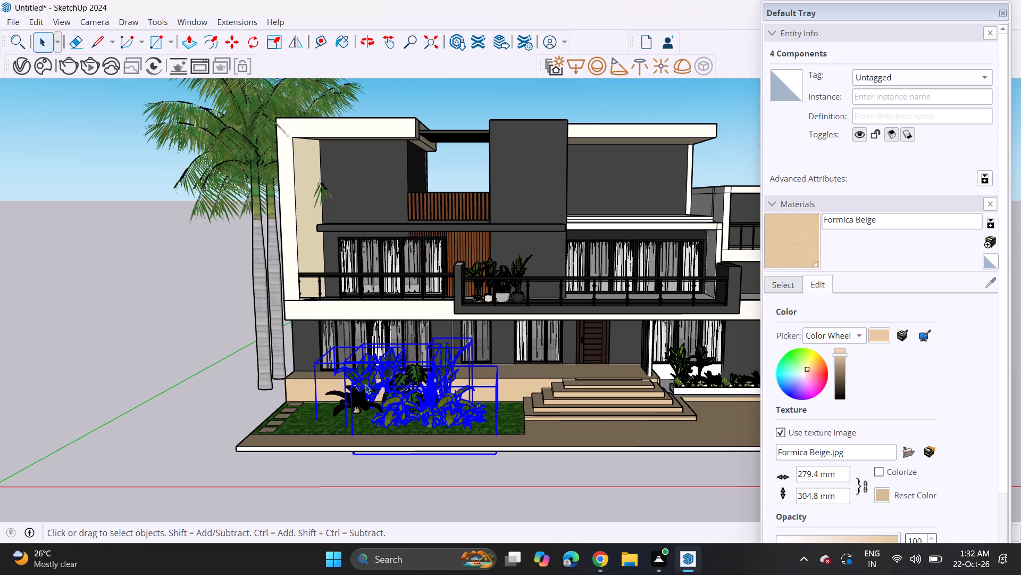
pyautogui.press('m')
pyautogui.click(452, 407)
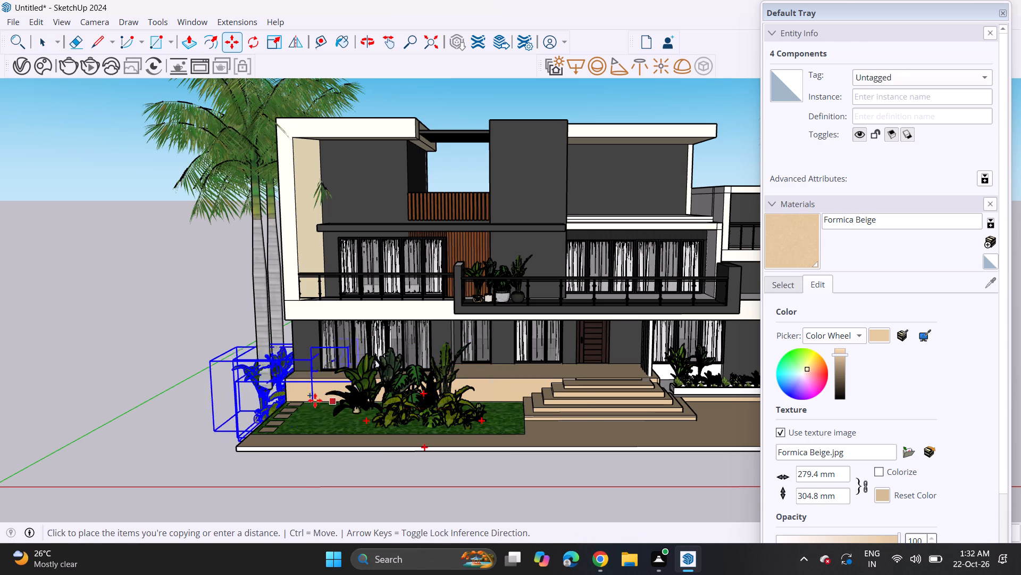
pyautogui.click(240, 385)
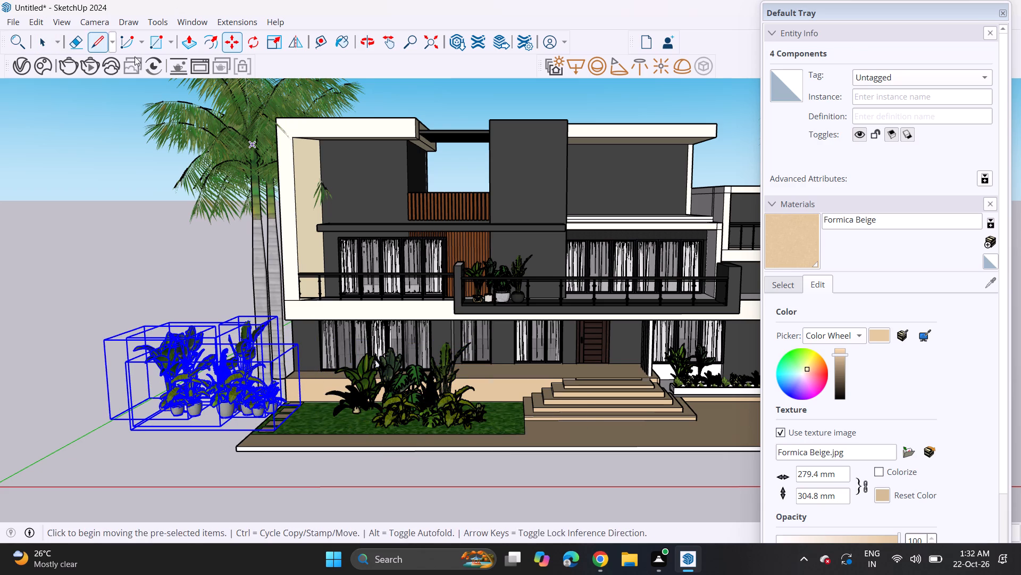
# Rotate the copied plant cluster horizontally by about a quarter turn.
pyautogui.click(246, 40)
pyautogui.scroll(-4, 261, 314)
pyautogui.moveTo(265, 410); pyautogui.dragTo(260, 469, button='middle')
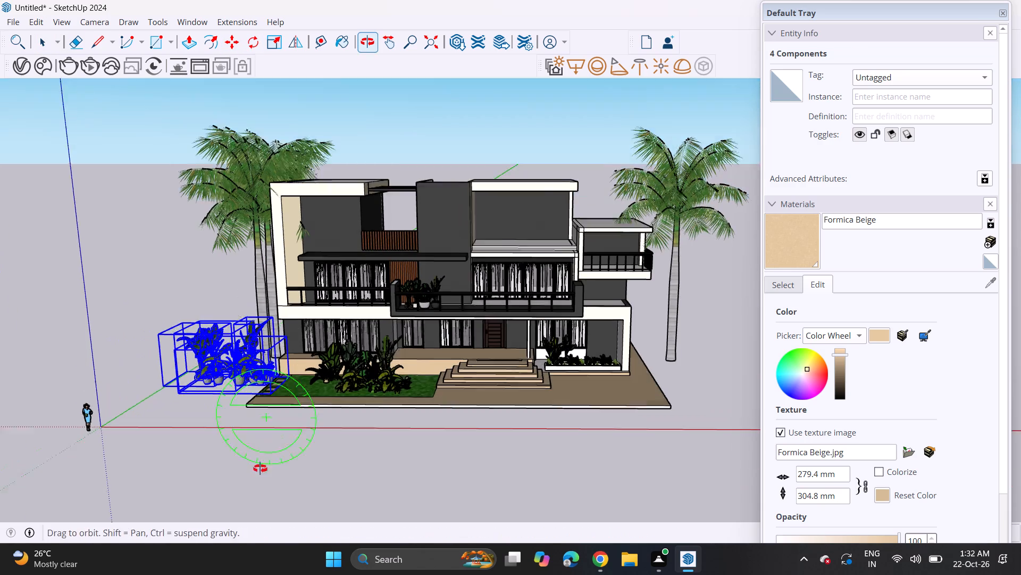
pyautogui.moveTo(260, 469); pyautogui.dragTo(263, 484, button='middle')
pyautogui.click(254, 454)
pyautogui.click(280, 453)
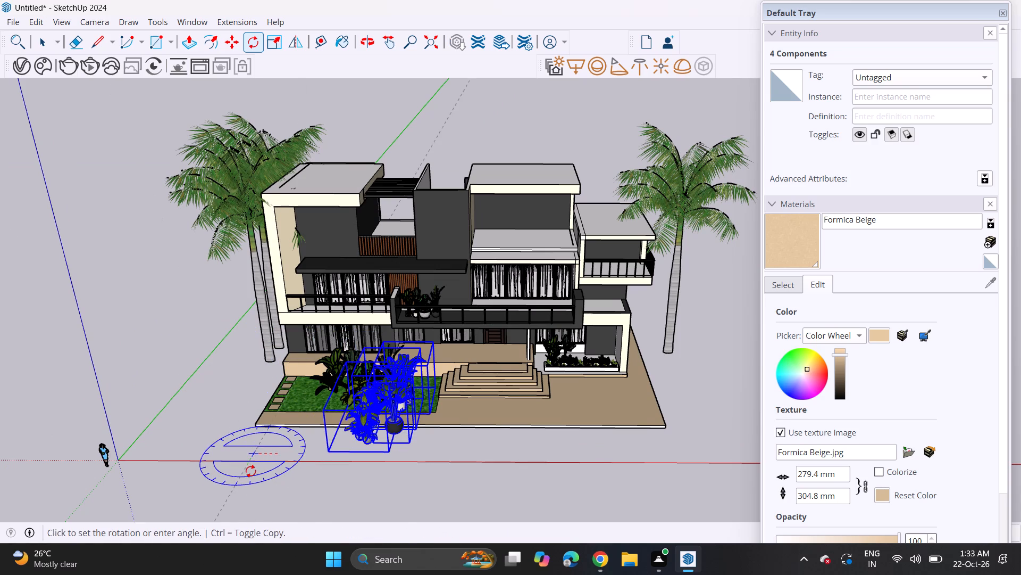
pyautogui.click(250, 471)
# Move the rotated plant cluster to the outer side of the stepping stones, near the three palms.
pyautogui.press('m')
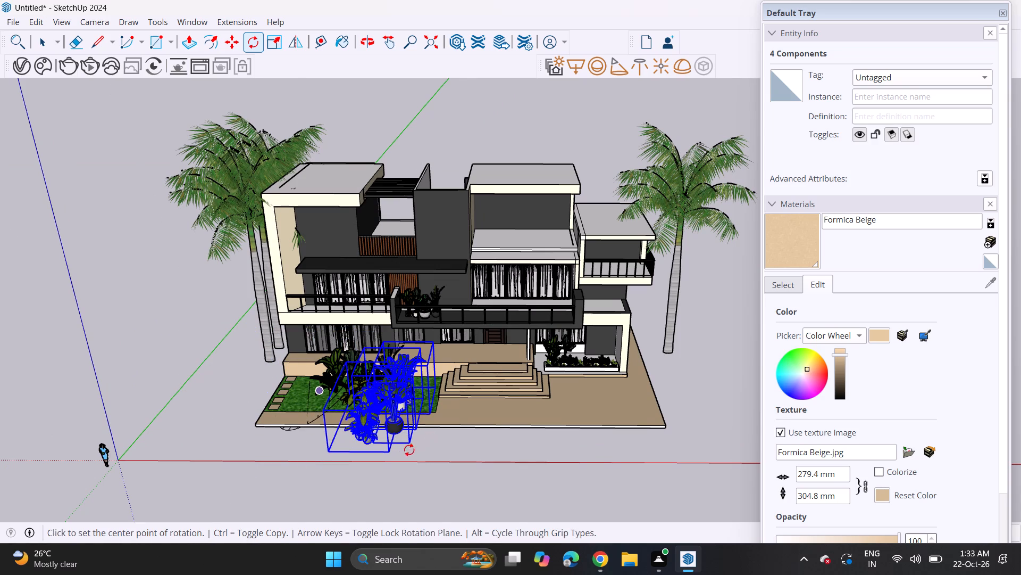
pyautogui.press('m')
pyautogui.click(237, 41)
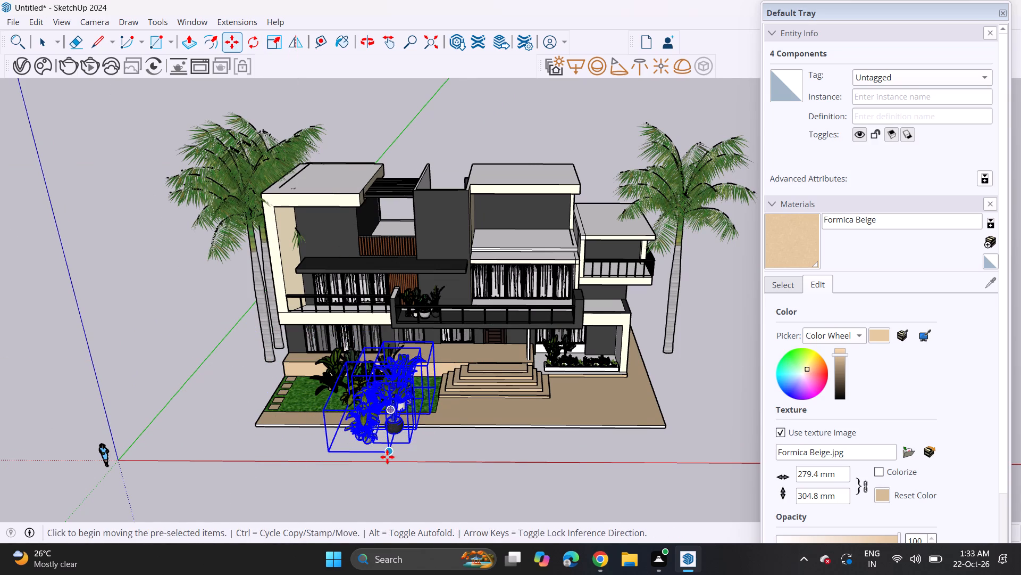
pyautogui.click(387, 457)
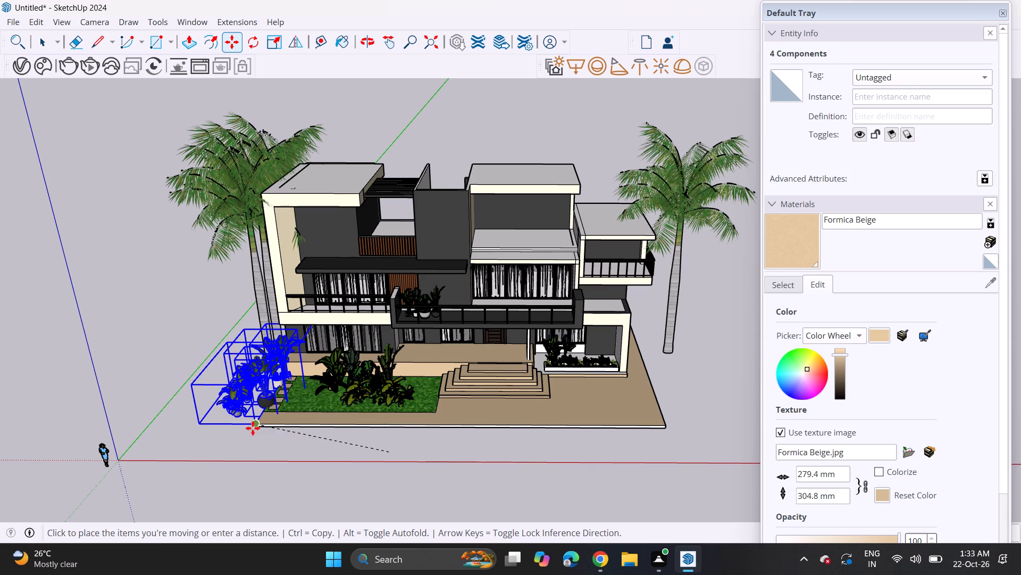
pyautogui.click(243, 426)
pyautogui.press('space')
pyautogui.click(211, 269)
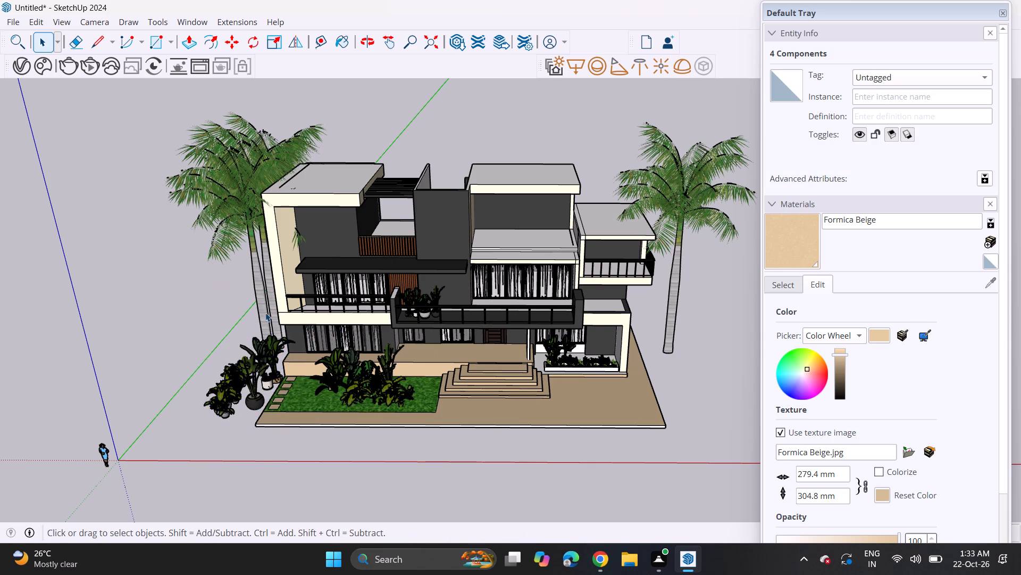
# Push/Pull the base slab's side faces outward under the three palms, extending the wall base, lawn and front paving edges.
pyautogui.moveTo(297, 328); pyautogui.dragTo(293, 208, button='middle')
pyautogui.scroll(2, 322, 253)
pyautogui.moveTo(312, 282); pyautogui.dragTo(574, 209, button='middle')
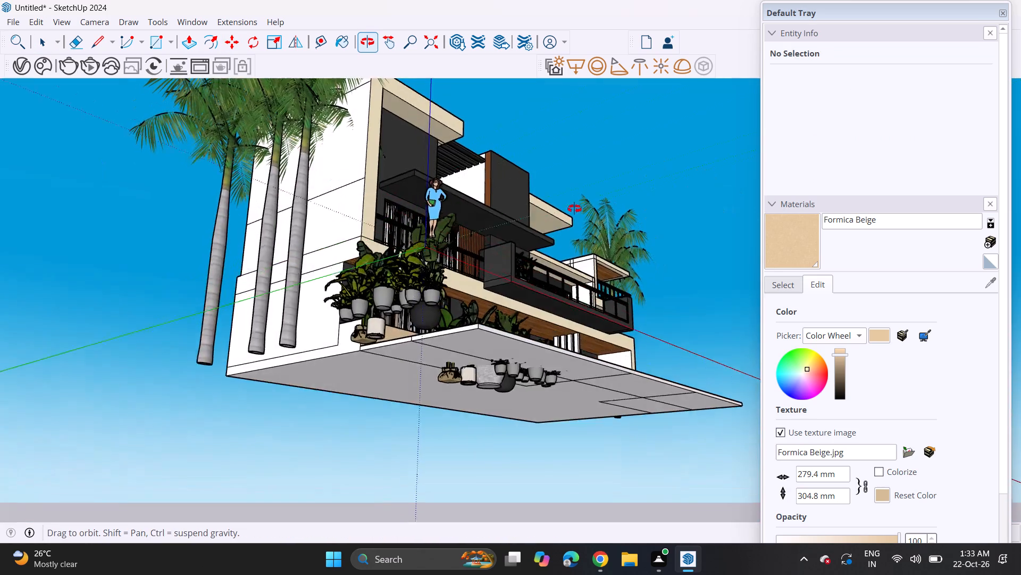
pyautogui.moveTo(574, 209); pyautogui.dragTo(565, 243, button='middle')
pyautogui.click(195, 40)
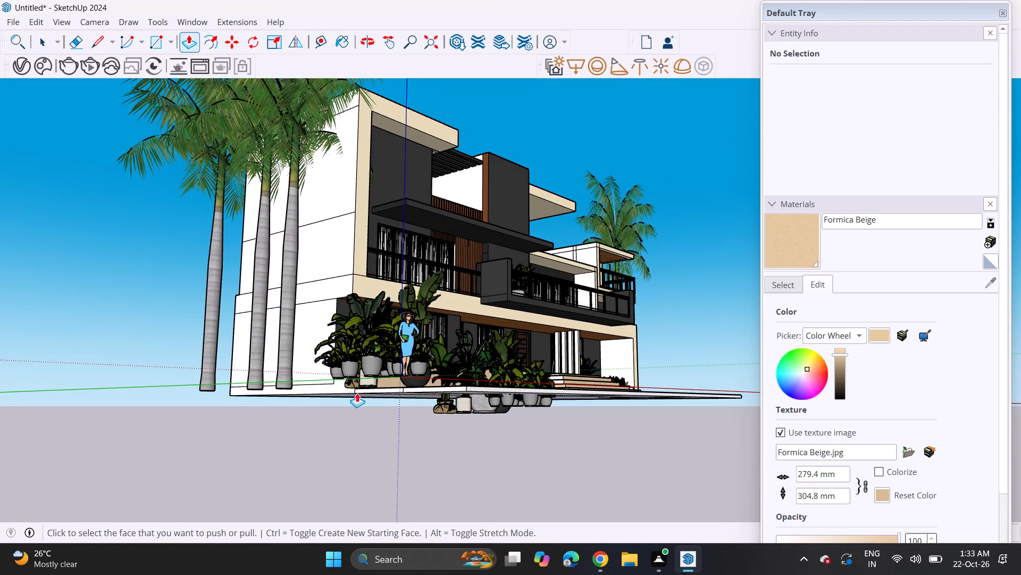
pyautogui.click(364, 389)
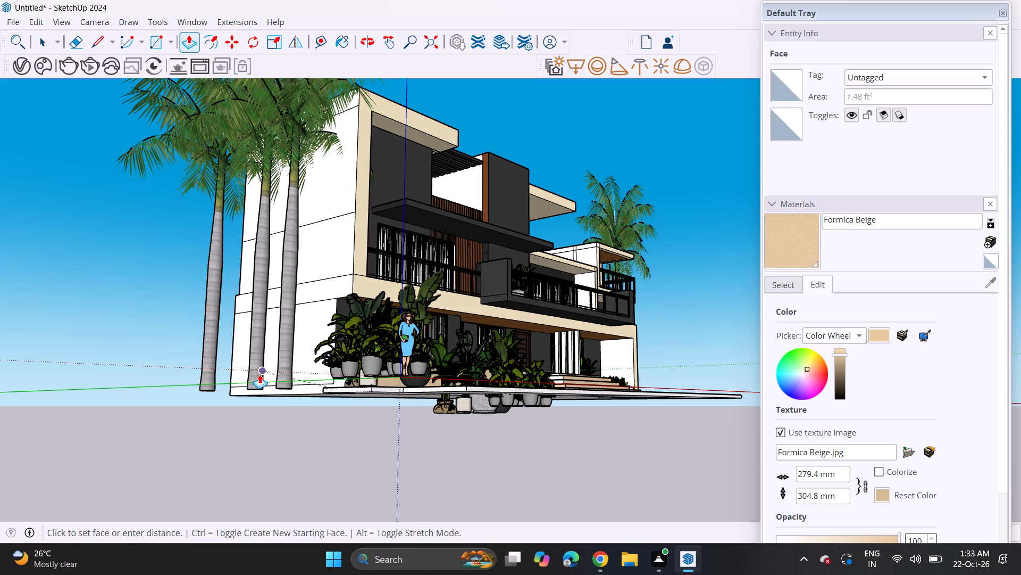
pyautogui.click(257, 373)
pyautogui.moveTo(305, 392); pyautogui.dragTo(293, 396, button='middle')
pyautogui.doubleClick(298, 391)
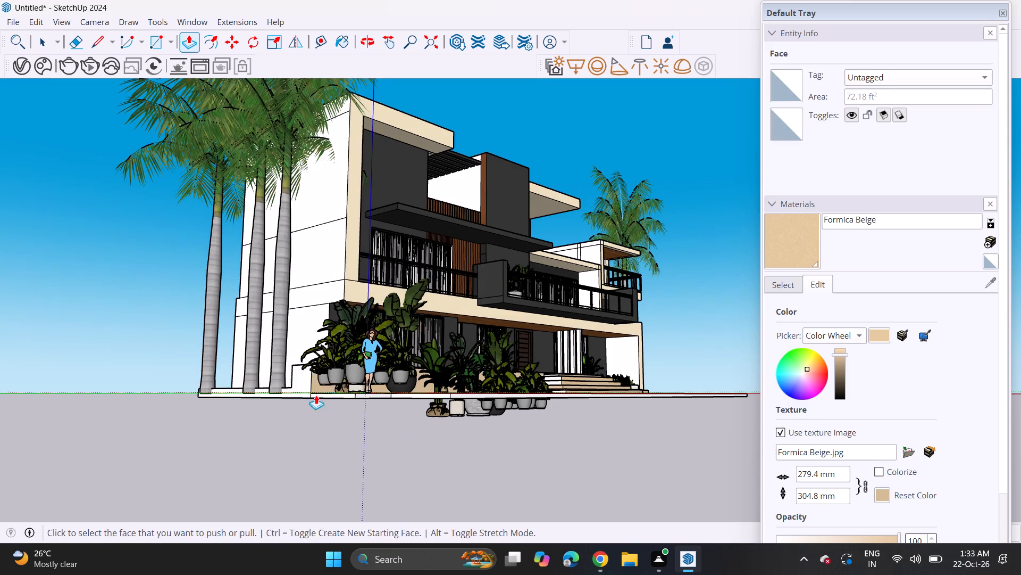
pyautogui.moveTo(333, 394); pyautogui.dragTo(255, 418, button='middle')
pyautogui.scroll(3, 382, 402)
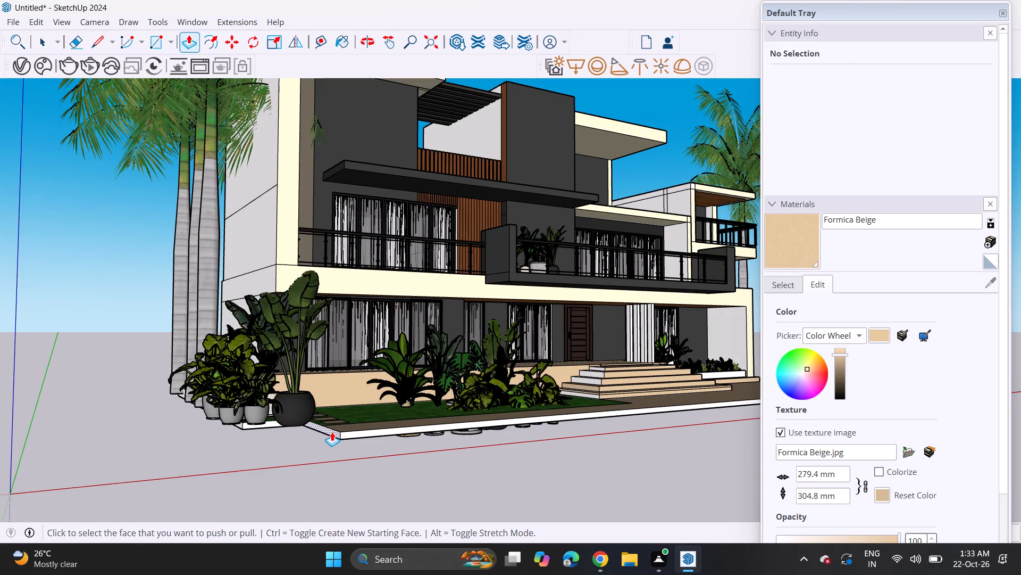
pyautogui.doubleClick(332, 432)
# Extend the lawn and adjoining slab side faces further outward beneath the copied potted plants, keeping the edges aligned.
pyautogui.moveTo(348, 425); pyautogui.dragTo(212, 459, button='middle')
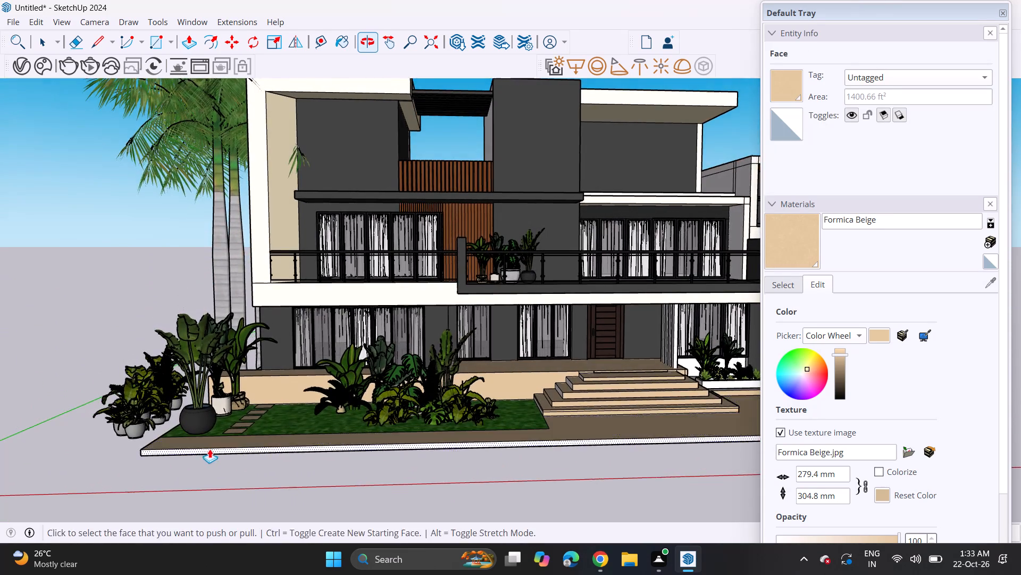
pyautogui.moveTo(204, 447); pyautogui.dragTo(515, 402, button='middle')
pyautogui.click(498, 411)
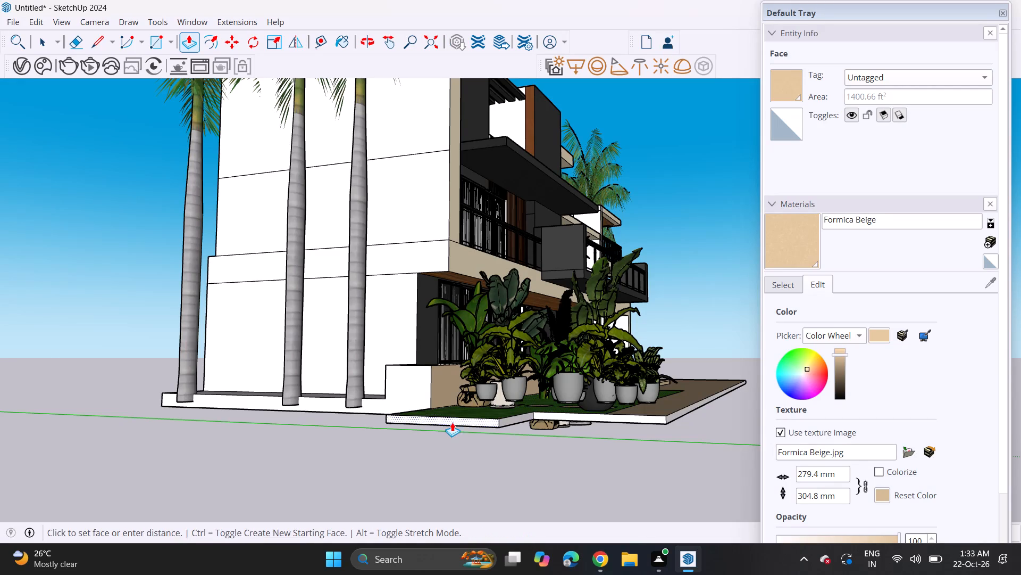
pyautogui.click(446, 425)
pyautogui.doubleClick(568, 416)
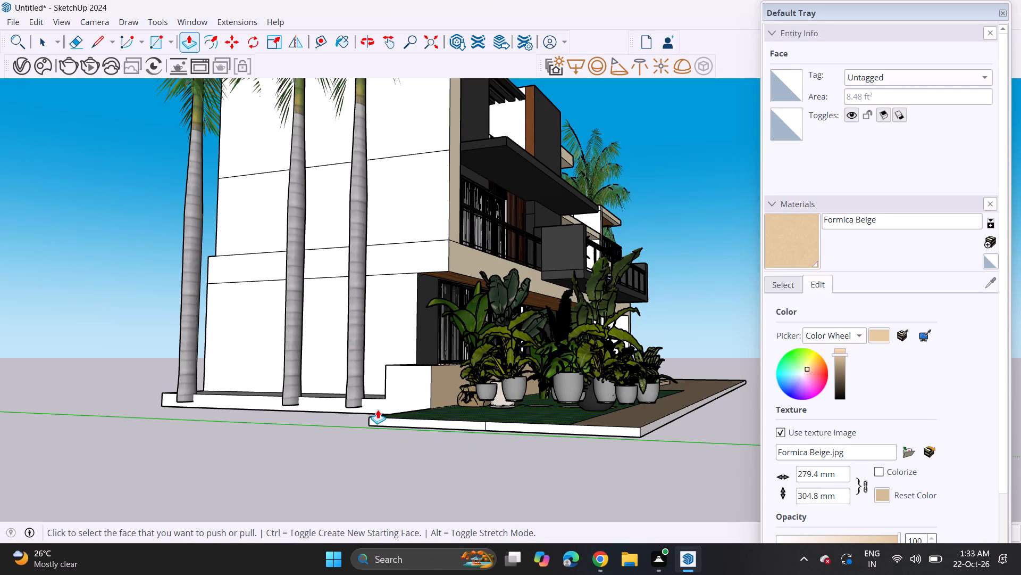
pyautogui.doubleClick(378, 401)
# Push/Pull the base slab's side faces outward on the villa's opposite side, extending the paving under the single palm.
pyautogui.moveTo(458, 407); pyautogui.dragTo(158, 435, button='middle')
pyautogui.scroll(-5, 207, 445)
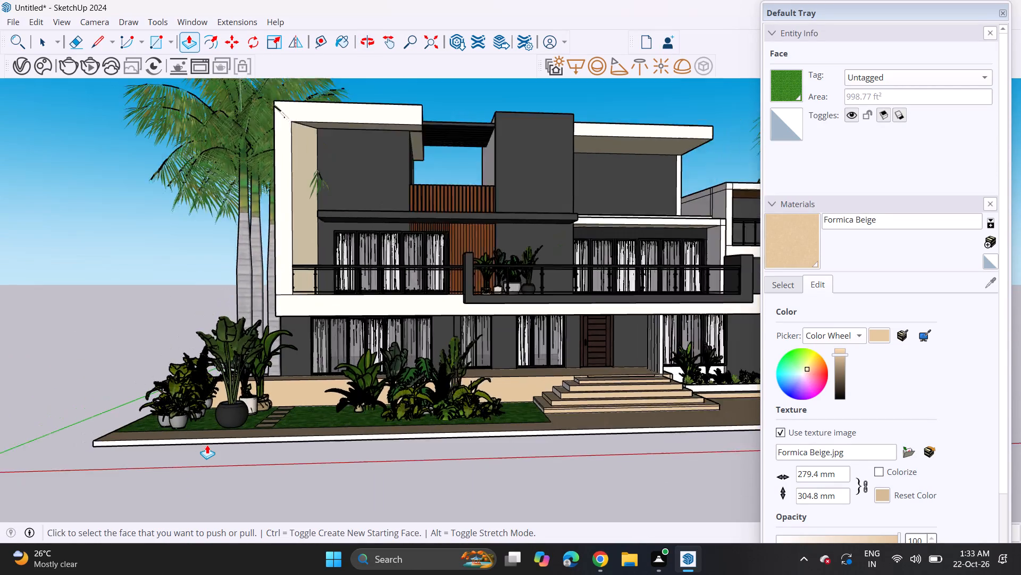
pyautogui.keyDown('shift'); pyautogui.moveTo(426, 389); pyautogui.dragTo(420, 456, button='middle'); pyautogui.keyUp('shift')
pyautogui.moveTo(417, 442); pyautogui.dragTo(388, 449, button='middle')
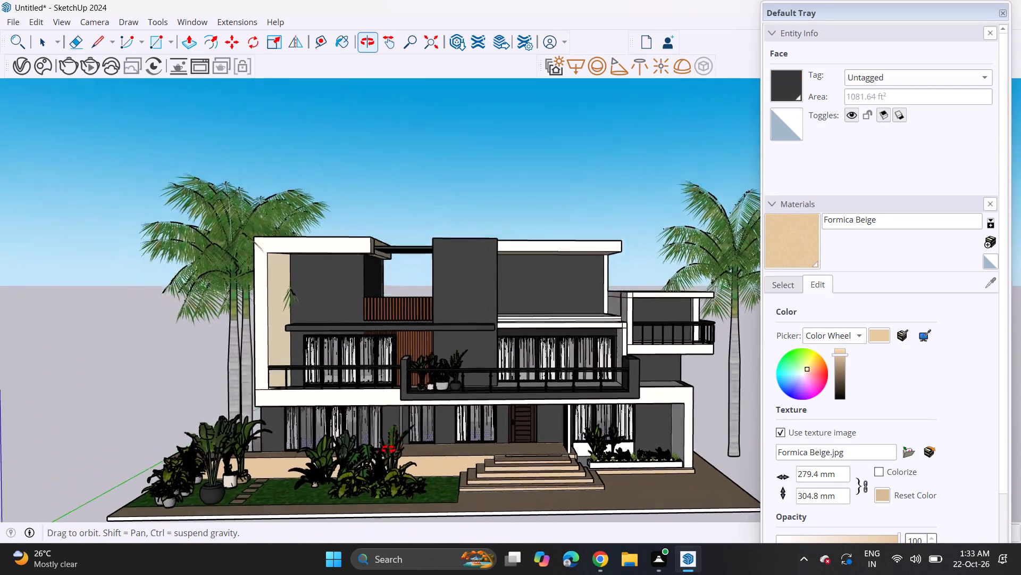
pyautogui.moveTo(388, 449); pyautogui.dragTo(384, 451, button='middle')
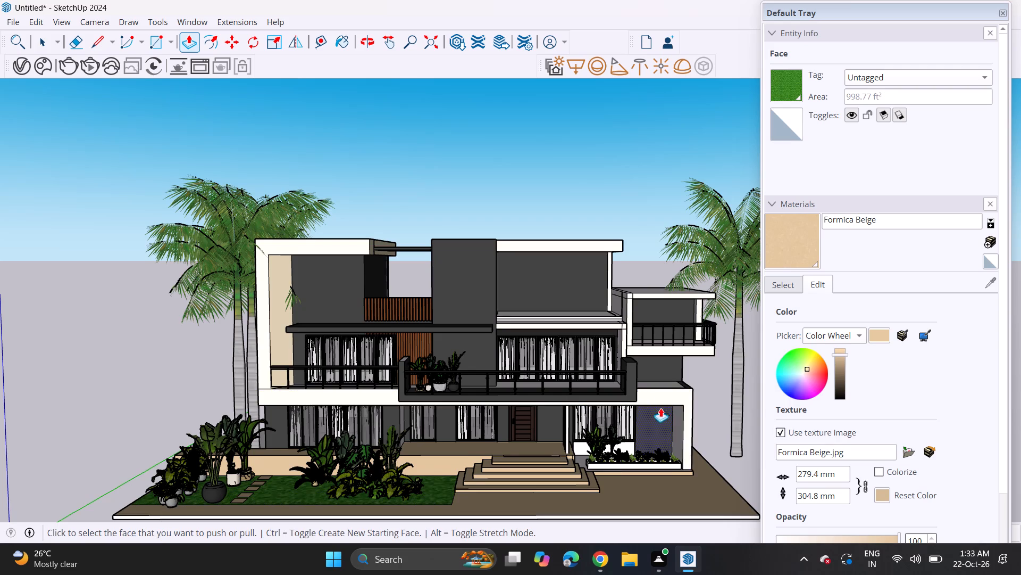
pyautogui.moveTo(655, 405); pyautogui.dragTo(32, 238, button='middle')
pyautogui.moveTo(59, 239); pyautogui.dragTo(44, 279, button='middle')
pyautogui.scroll(5, 74, 290)
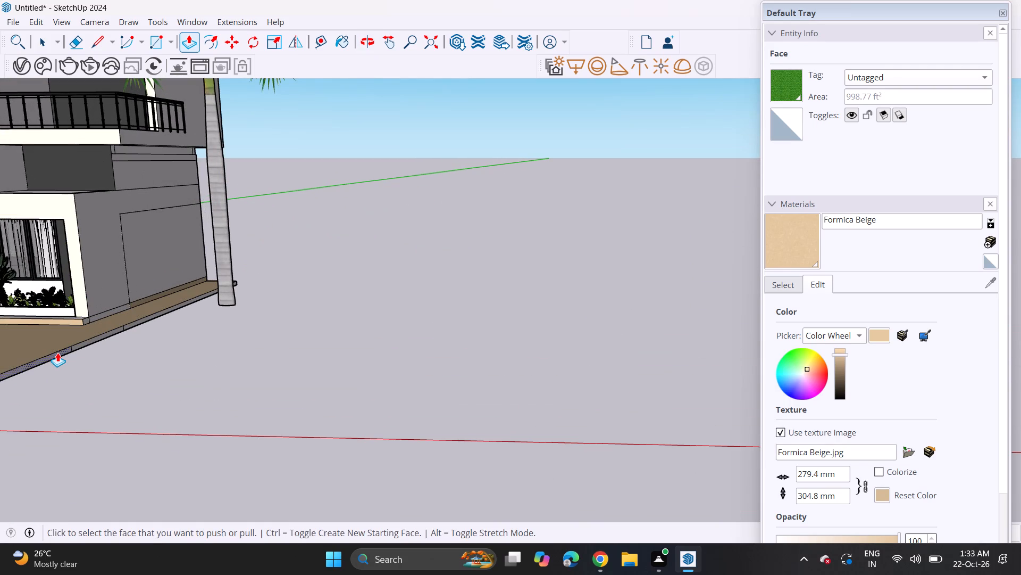
pyautogui.click(57, 352)
pyautogui.click(125, 368)
pyautogui.doubleClick(114, 334)
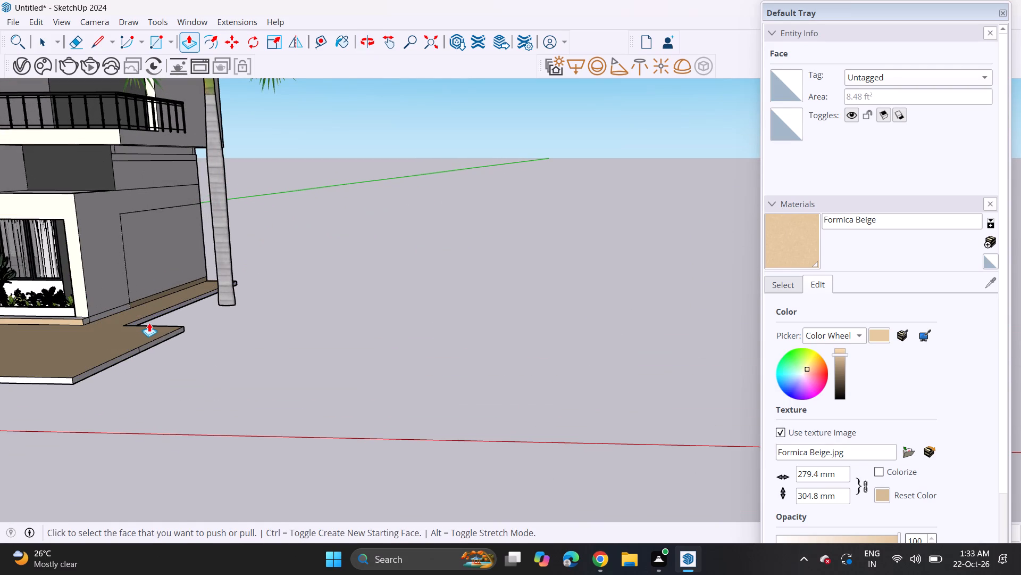
pyautogui.click(150, 323)
pyautogui.doubleClick(150, 319)
# Select the four potted plants beside the stepping stones and copy them onto the paving near the single palm.
pyautogui.scroll(-3, 131, 319)
pyautogui.keyDown('shift'); pyautogui.moveTo(116, 320); pyautogui.dragTo(361, 356, button='middle'); pyautogui.keyUp('shift')
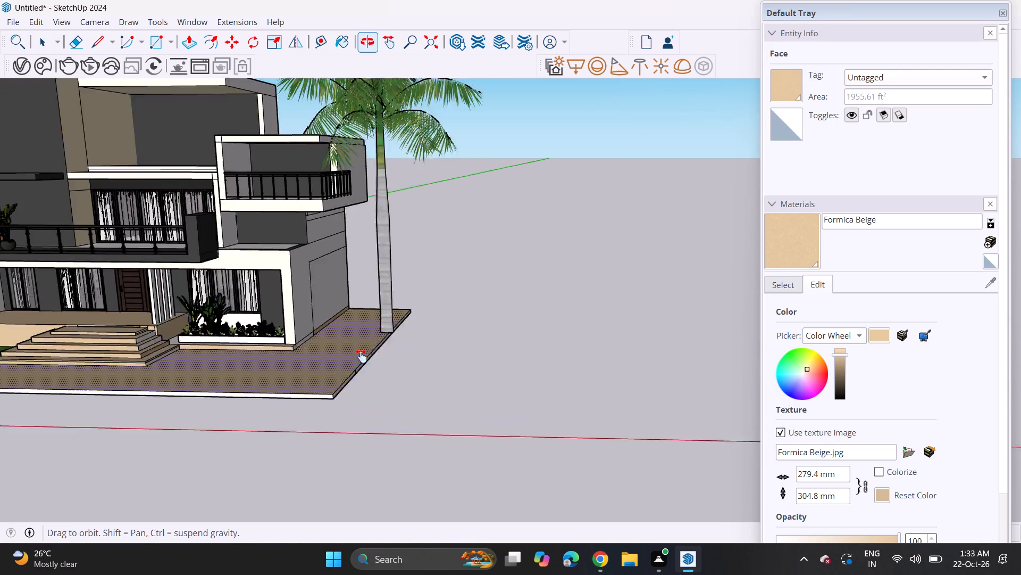
pyautogui.keyDown('shift'); pyautogui.moveTo(361, 356); pyautogui.dragTo(706, 333, button='middle'); pyautogui.keyUp('shift')
pyautogui.keyDown('shift'); pyautogui.scroll(1, 666, 342); pyautogui.keyUp('shift')
pyautogui.scroll(-3, 412, 283)
pyautogui.moveTo(339, 264); pyautogui.dragTo(382, 277, button='middle')
pyautogui.press('space')
pyautogui.click(69, 330)
pyautogui.moveTo(113, 326); pyautogui.dragTo(122, 331)
pyautogui.click(139, 324)
pyautogui.keyDown('ctrl'); pyautogui.moveTo(138, 333); pyautogui.dragTo(145, 333); pyautogui.keyUp('ctrl')
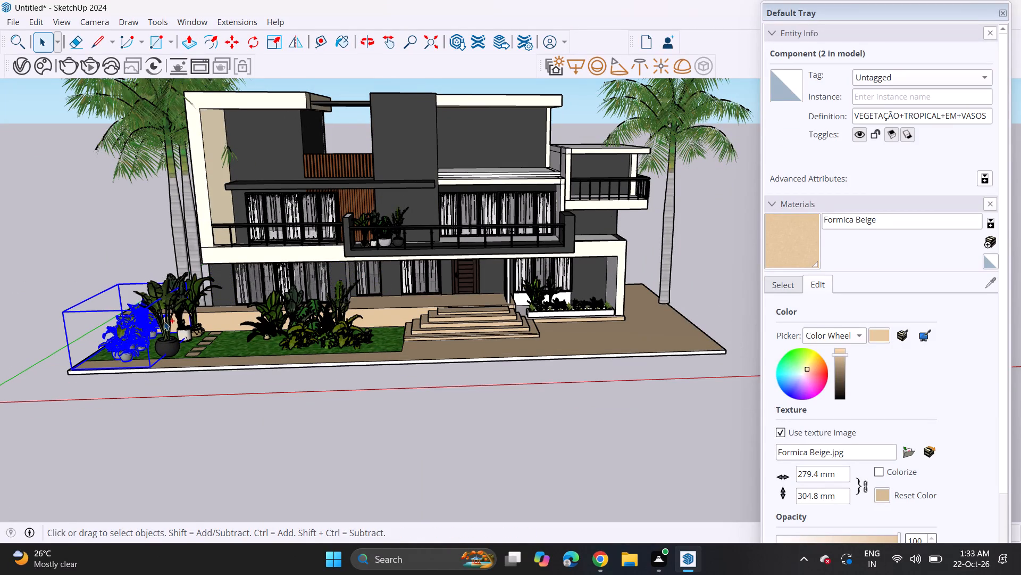
pyautogui.keyDown('ctrl'); pyautogui.moveTo(163, 321); pyautogui.dragTo(173, 325); pyautogui.keyUp('ctrl')
pyautogui.keyDown('ctrl'); pyautogui.click(181, 304); pyautogui.keyUp('ctrl')
pyautogui.keyDown('ctrl'); pyautogui.click(201, 294); pyautogui.keyUp('ctrl')
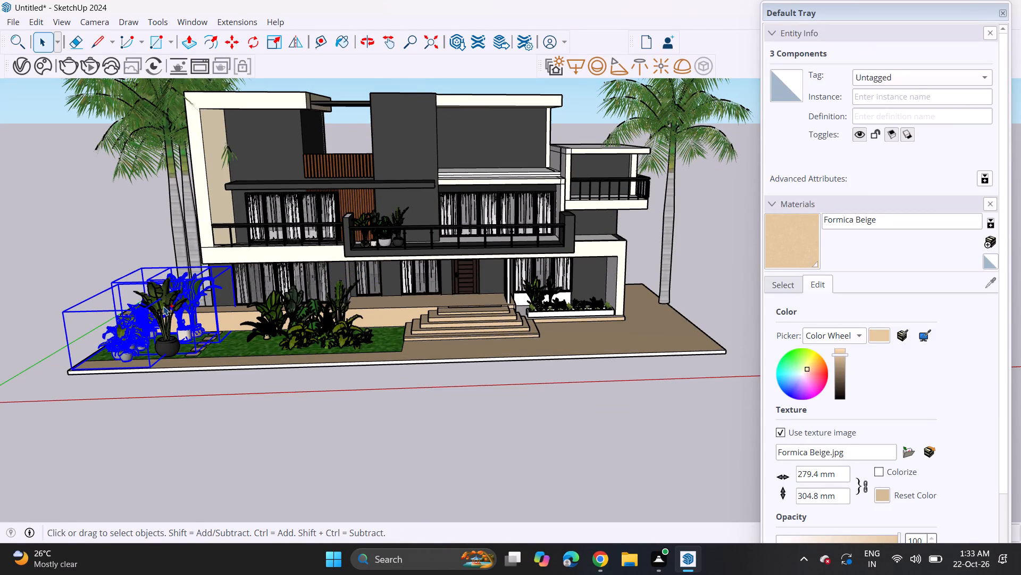
pyautogui.keyDown('ctrl'); pyautogui.click(163, 306); pyautogui.keyUp('ctrl')
pyautogui.press('m')
pyautogui.click(78, 372)
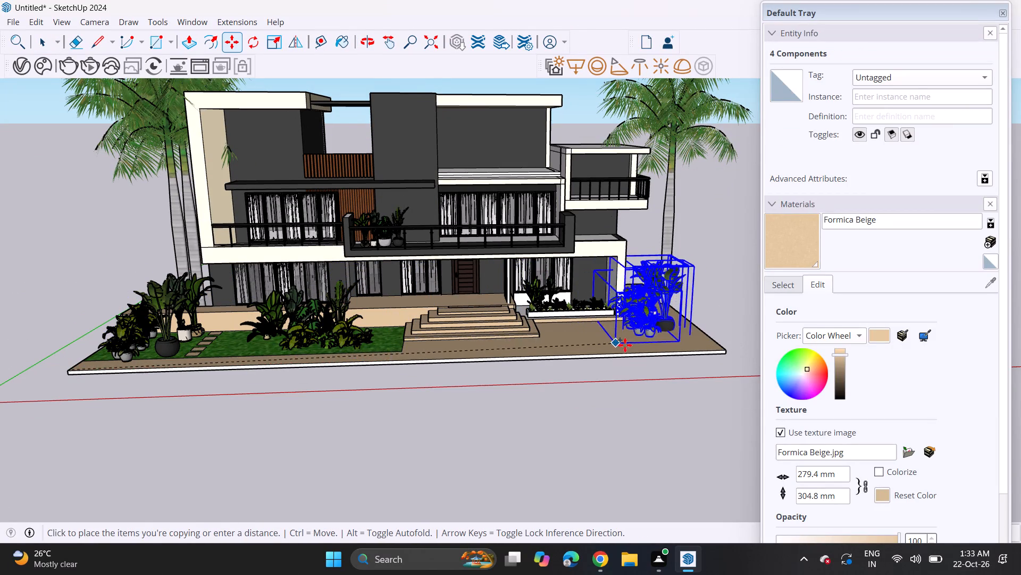
pyautogui.click(643, 342)
pyautogui.press('space')
pyautogui.click(710, 212)
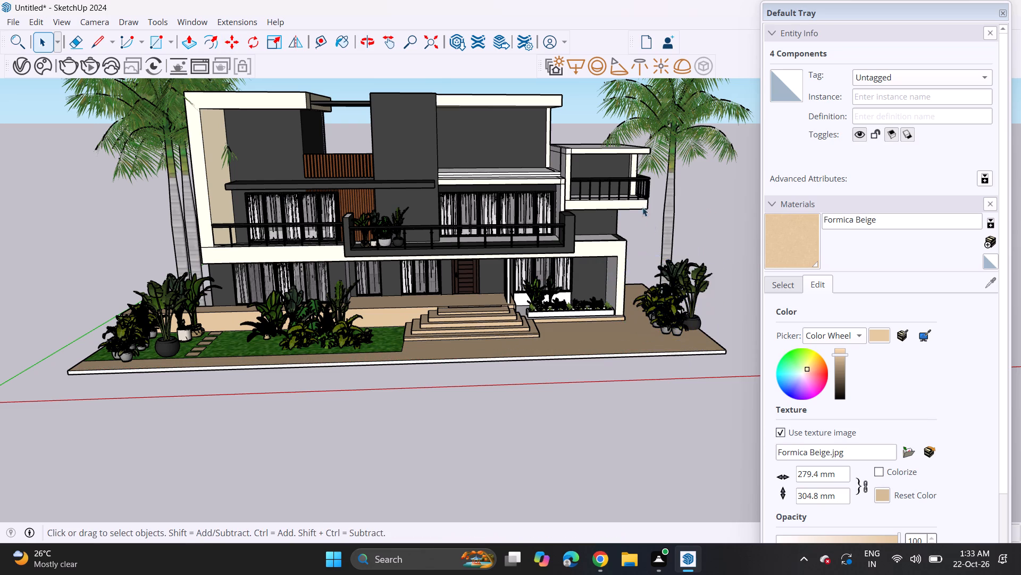
# Examine the villa's front elevation with the palms and plant clusters on both sides.
pyautogui.scroll(-3, 649, 218)
pyautogui.moveTo(588, 193); pyautogui.dragTo(573, 158, button='middle')
pyautogui.scroll(1, 584, 190)
pyautogui.moveTo(532, 185); pyautogui.dragTo(632, 266, button='middle')
pyautogui.moveTo(593, 242); pyautogui.dragTo(543, 225, button='middle')
pyautogui.scroll(1, 591, 241)
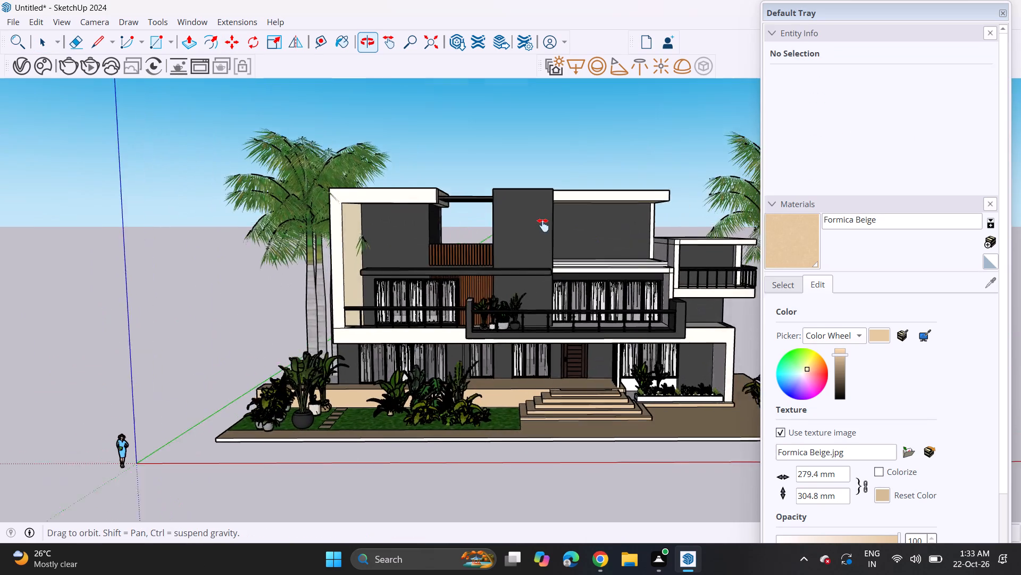
pyautogui.moveTo(543, 225); pyautogui.dragTo(522, 232, button='middle')
pyautogui.scroll(1, 523, 233)
pyautogui.moveTo(522, 234); pyautogui.dragTo(545, 232, button='middle')
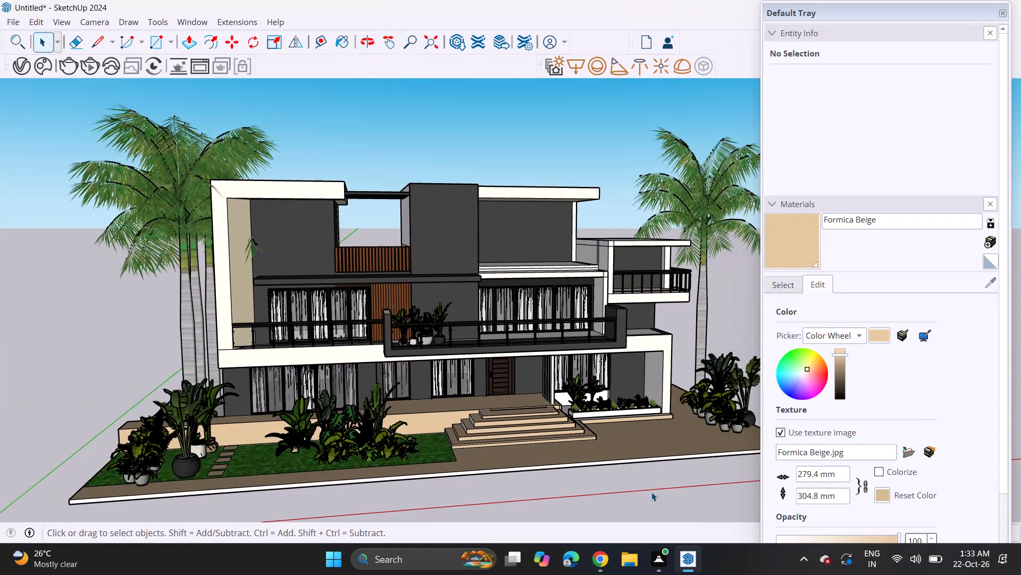
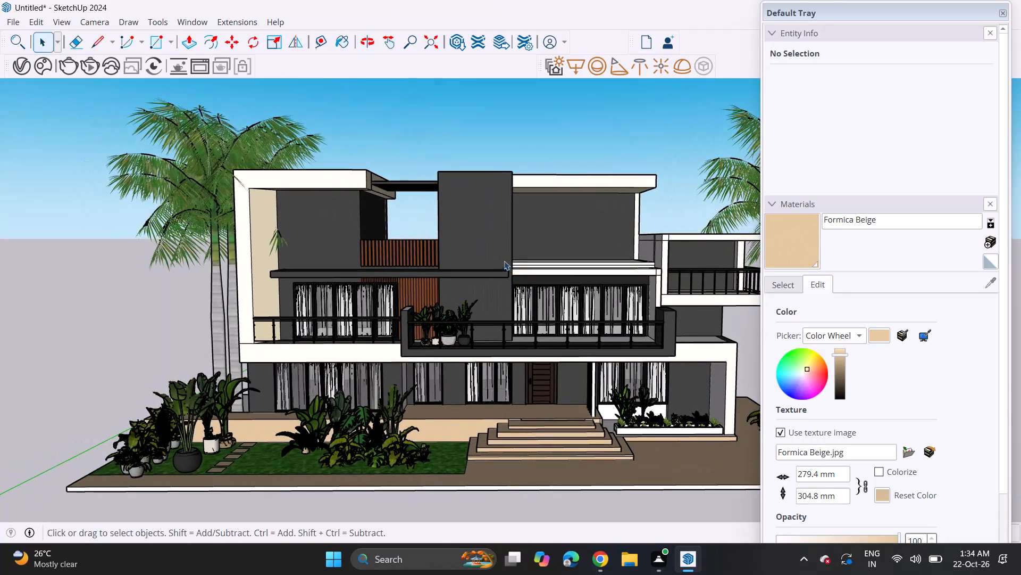
# Export the front view of the villa as a 2D PNG image named "elevation,,." in the Downloads folder.
pyautogui.moveTo(504, 261); pyautogui.dragTo(512, 222, button='middle')
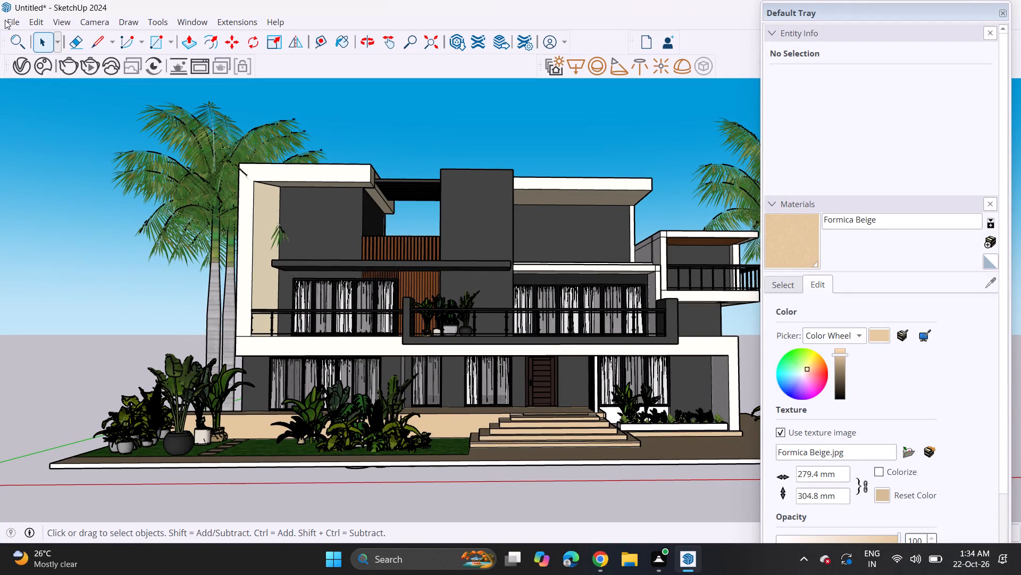
pyautogui.click(13, 17)
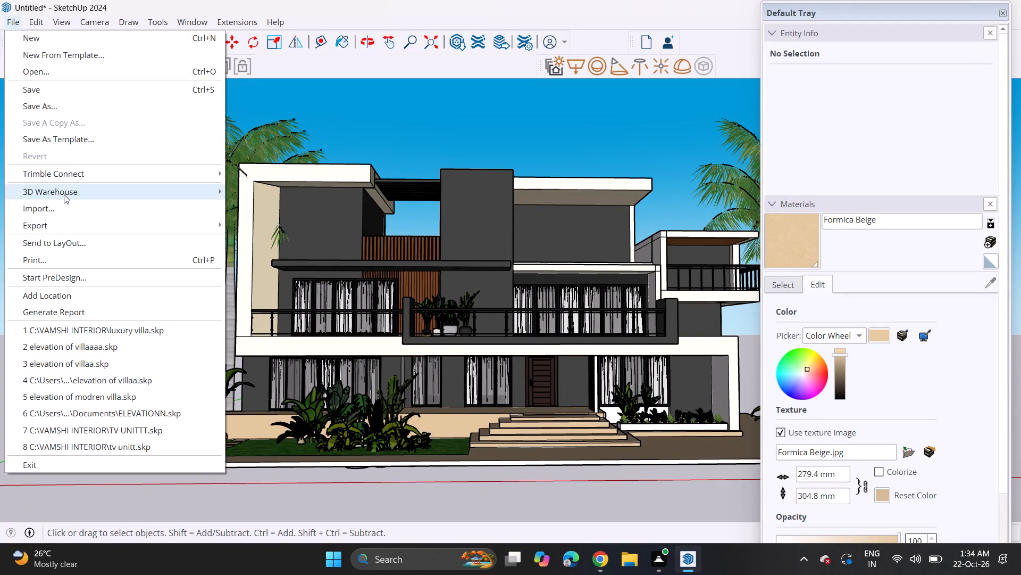
pyautogui.click(237, 239)
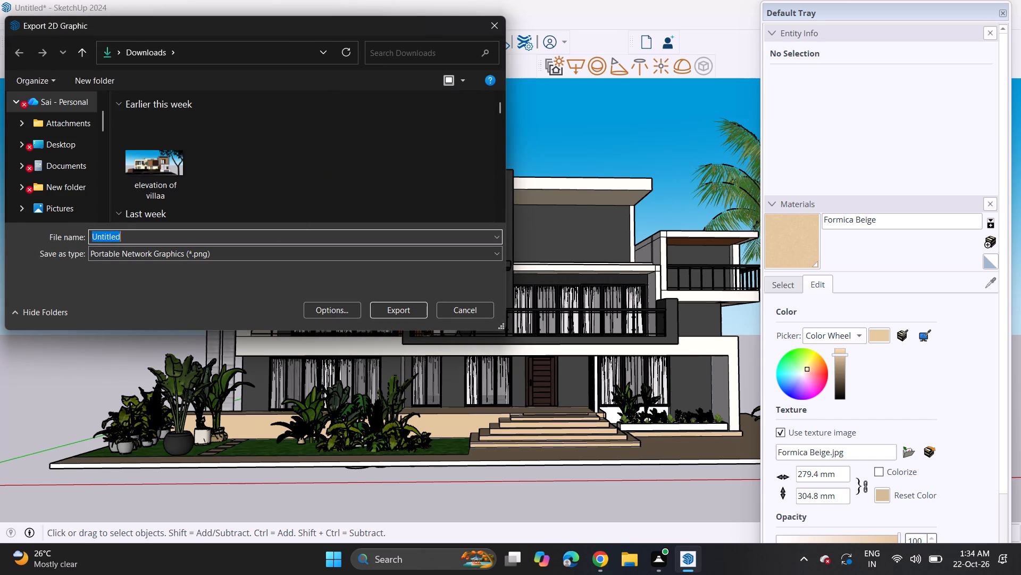
pyautogui.click(273, 238)
pyautogui.press('BackSpace')
pyautogui.press('BackSpace')
pyautogui.press('BackSpace')
pyautogui.press('BackSpace')
pyautogui.press('BackSpace')
pyautogui.press('BackSpace')
pyautogui.press('BackSpace')
pyautogui.press('BackSpace')
pyautogui.press('BackSpace')
pyautogui.press('BackSpace')
pyautogui.press('BackSpace')
pyautogui.press('BackSpace')
pyautogui.press('BackSpace')
pyautogui.press('BackSpace')
pyautogui.press('BackSpace')
pyautogui.press('BackSpace')
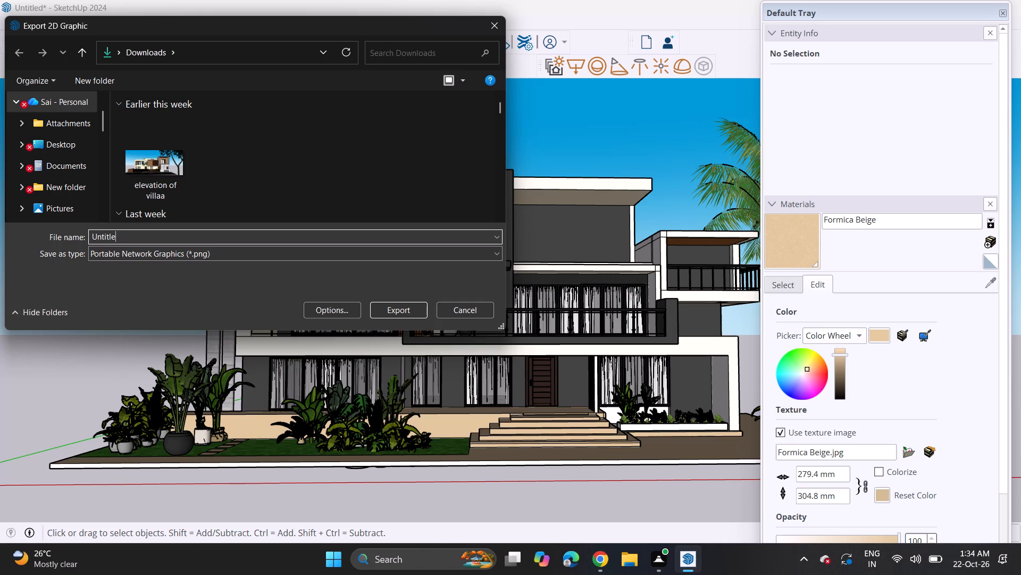
pyautogui.write('elevation')
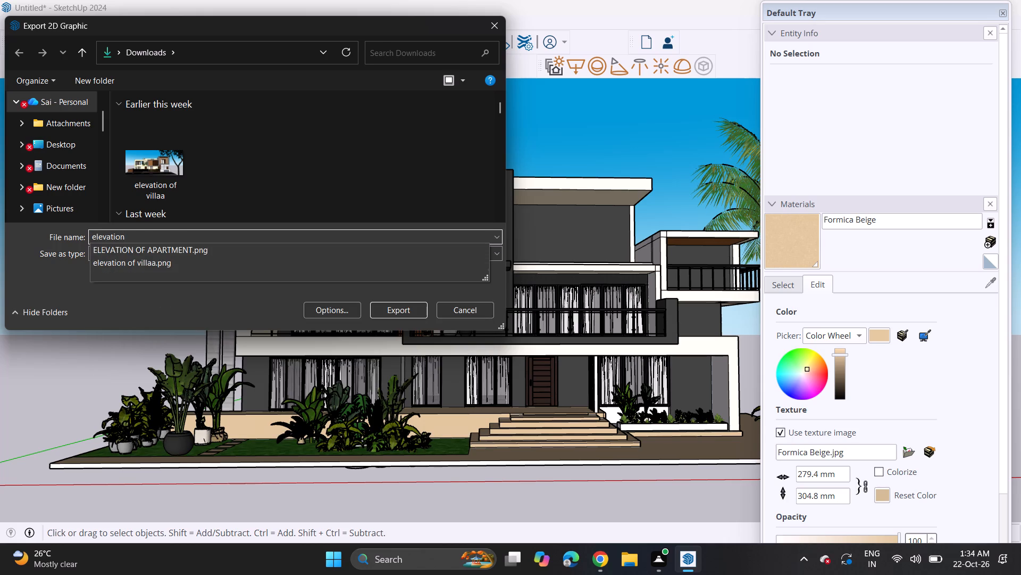
pyautogui.write(',,.')
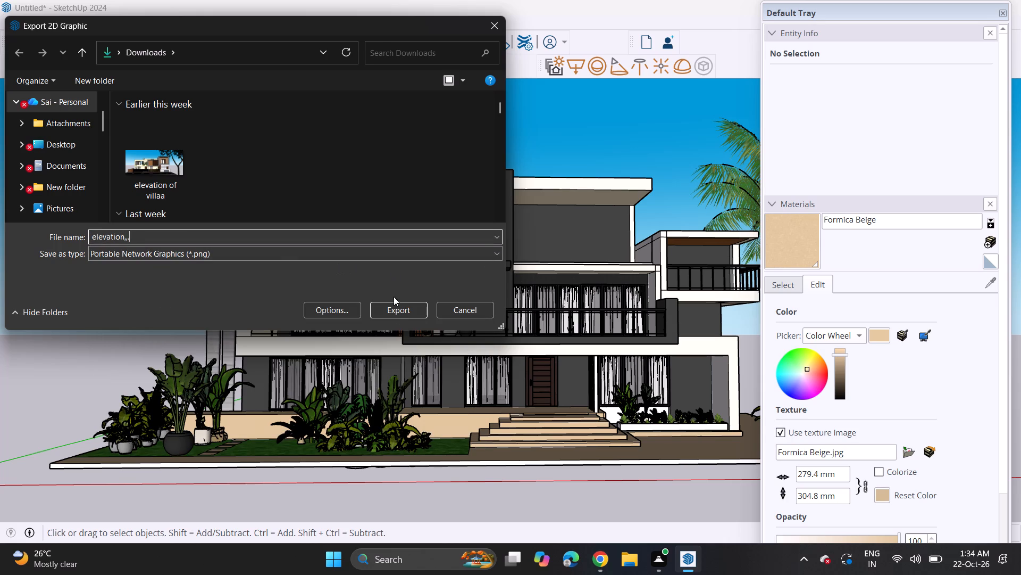
pyautogui.click(394, 313)
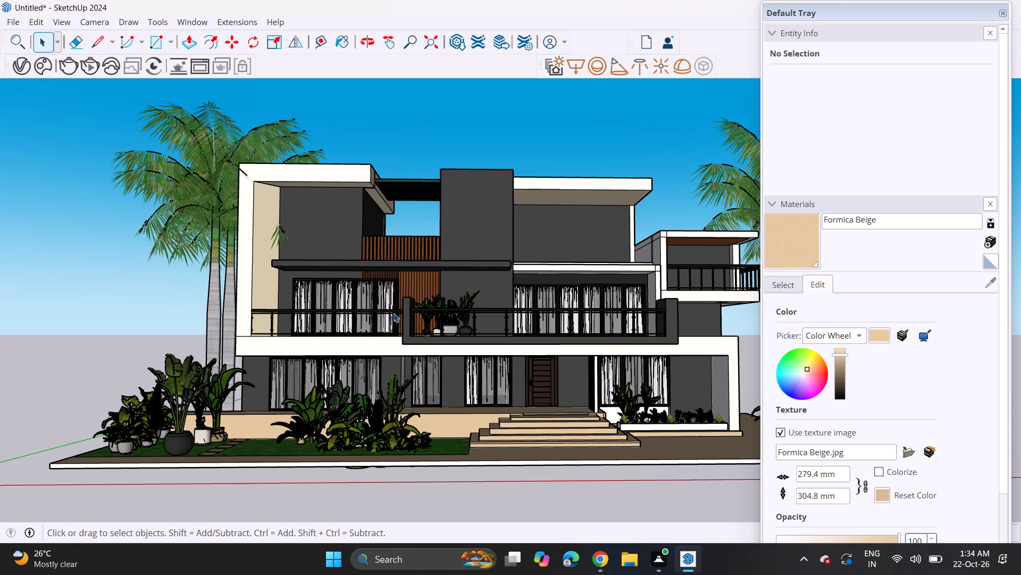
# Save the villa model as a SketchUp file named "elevation,,." in the VAMSHI INTERIOR folder on drive C.
pyautogui.click(18, 23)
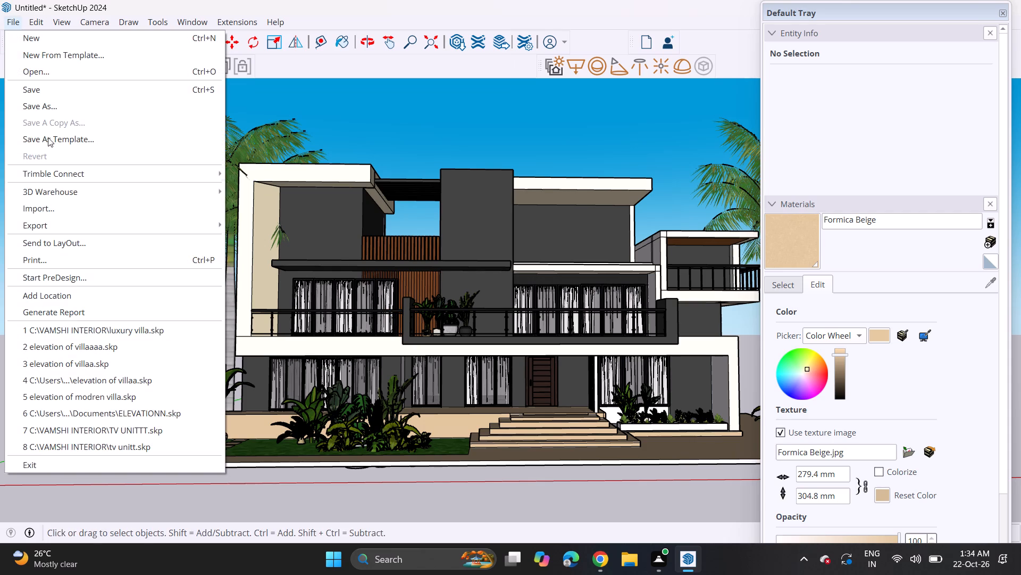
pyautogui.moveTo(70, 89); pyautogui.dragTo(70, 104)
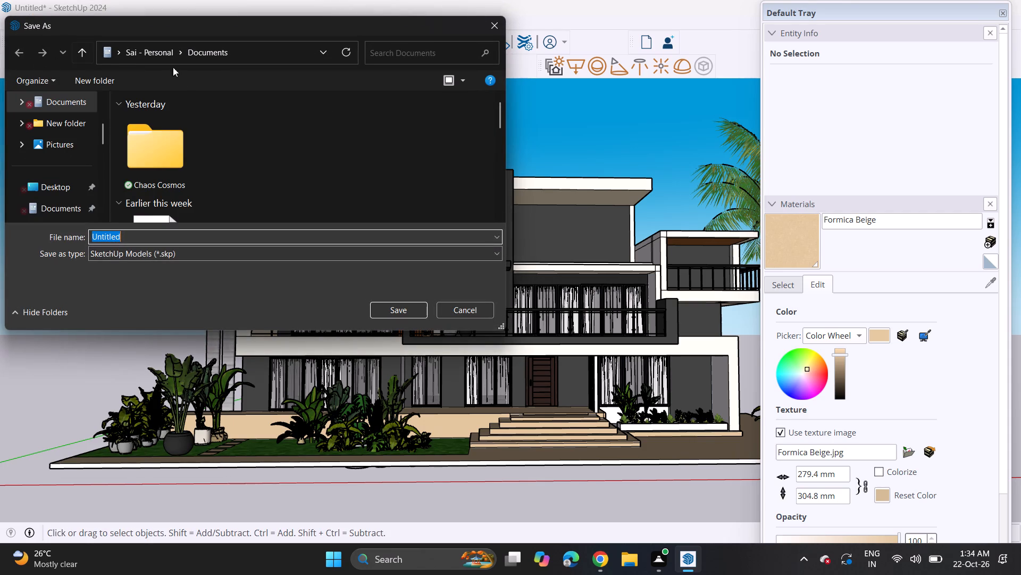
pyautogui.scroll(-2, 57, 178)
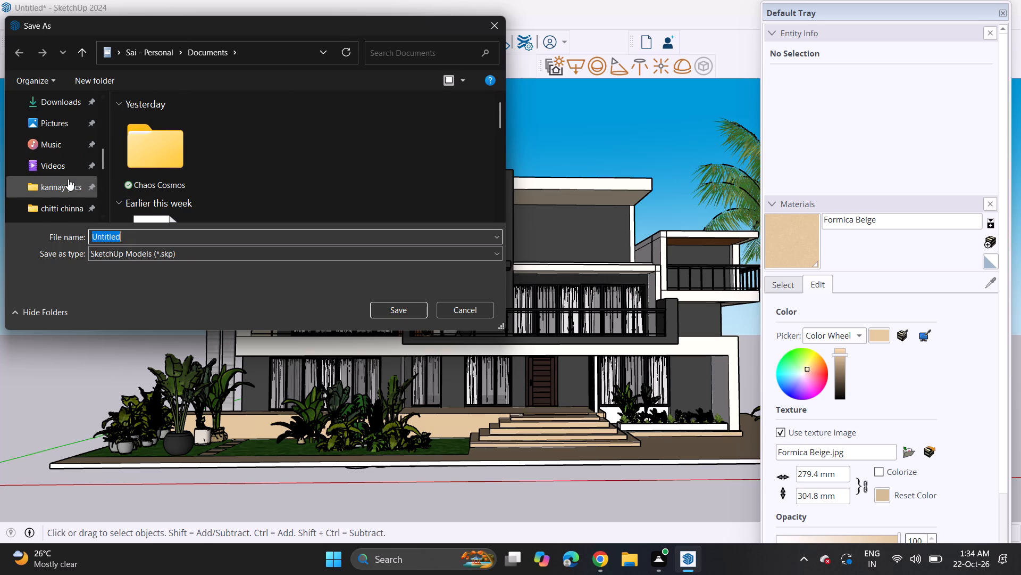
pyautogui.scroll(-4, 66, 180)
pyautogui.scroll(1, 57, 152)
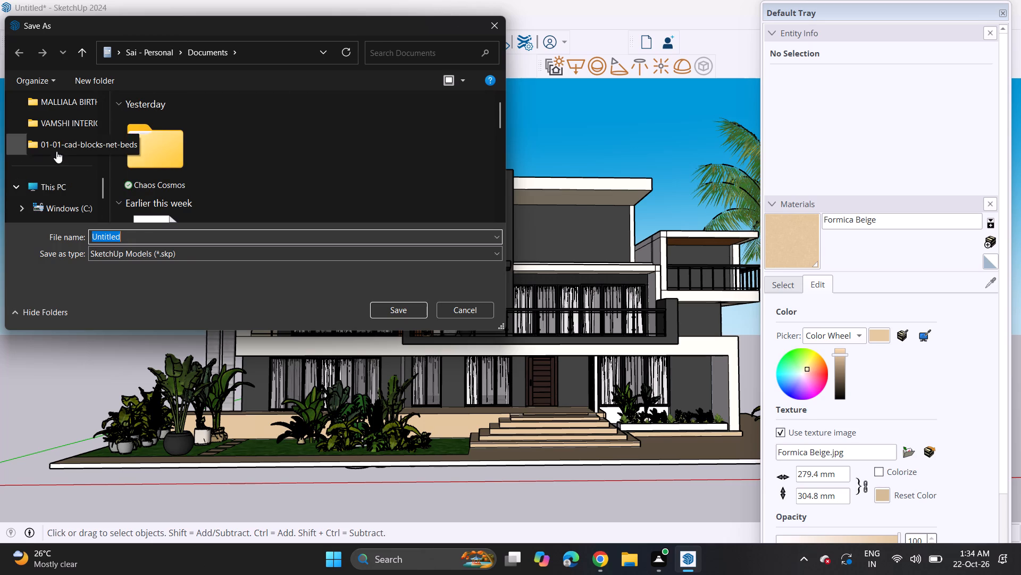
pyautogui.click(57, 127)
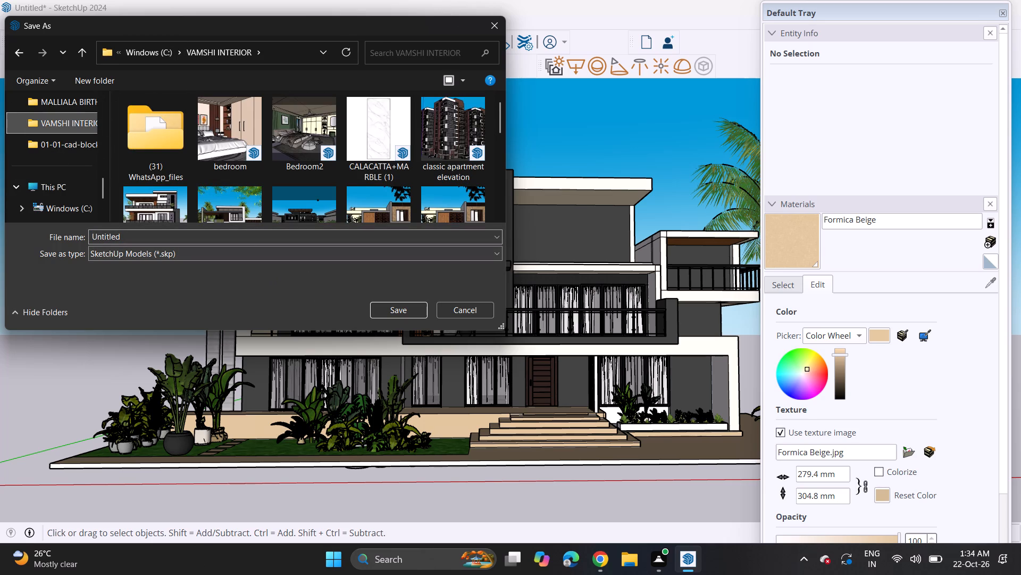
pyautogui.click(298, 234)
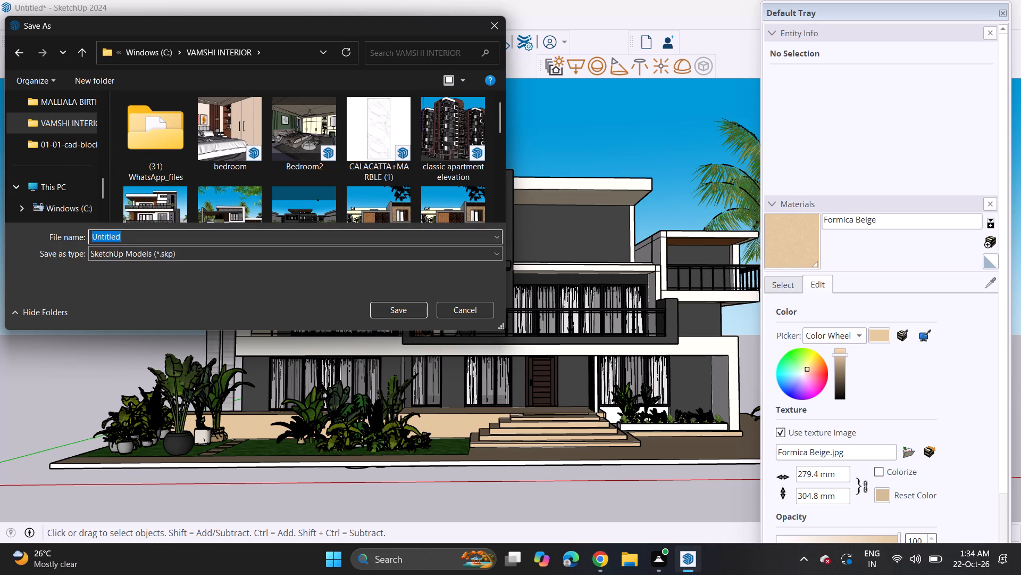
pyautogui.press('Delete')
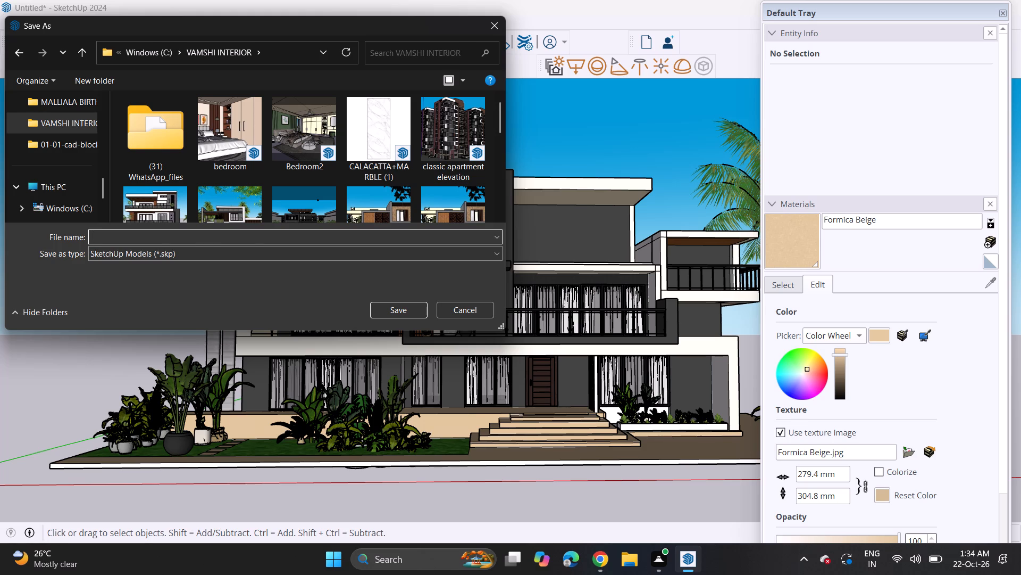
pyautogui.write('el')
pyautogui.press('e')
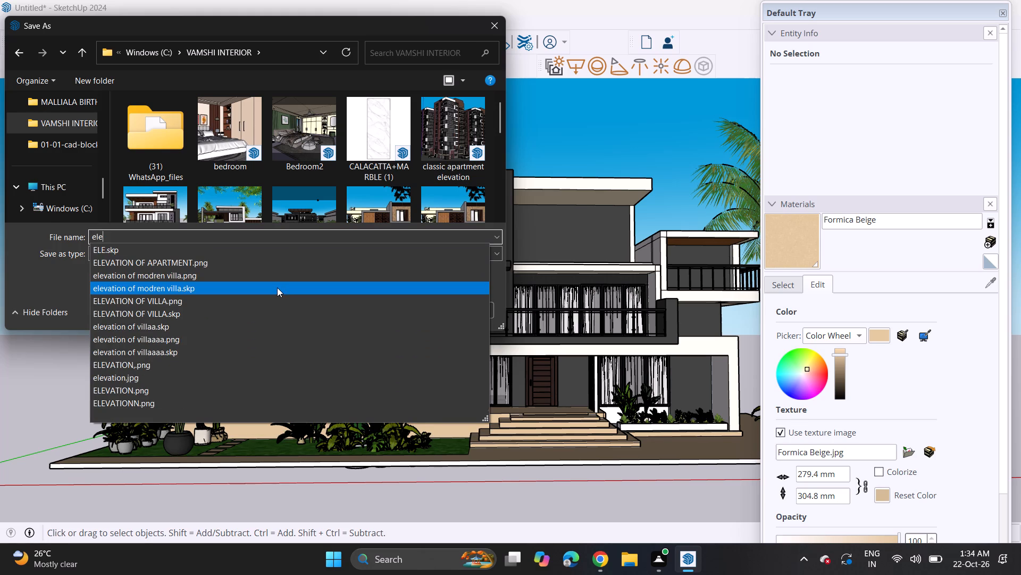
pyautogui.write('va')
pyautogui.press('t')
pyautogui.press('i')
pyautogui.press('o')
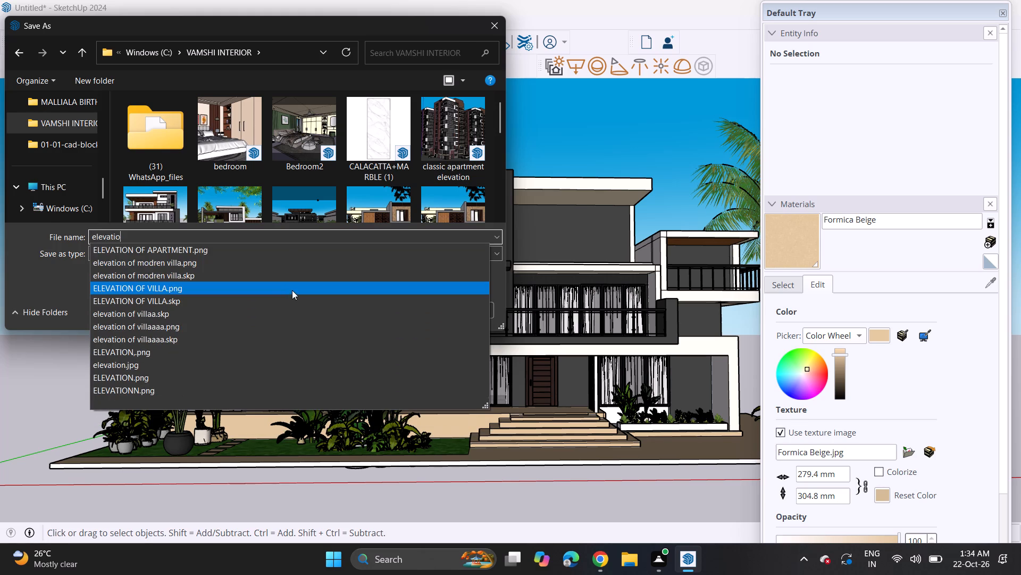
pyautogui.write('n,')
pyautogui.write(',.')
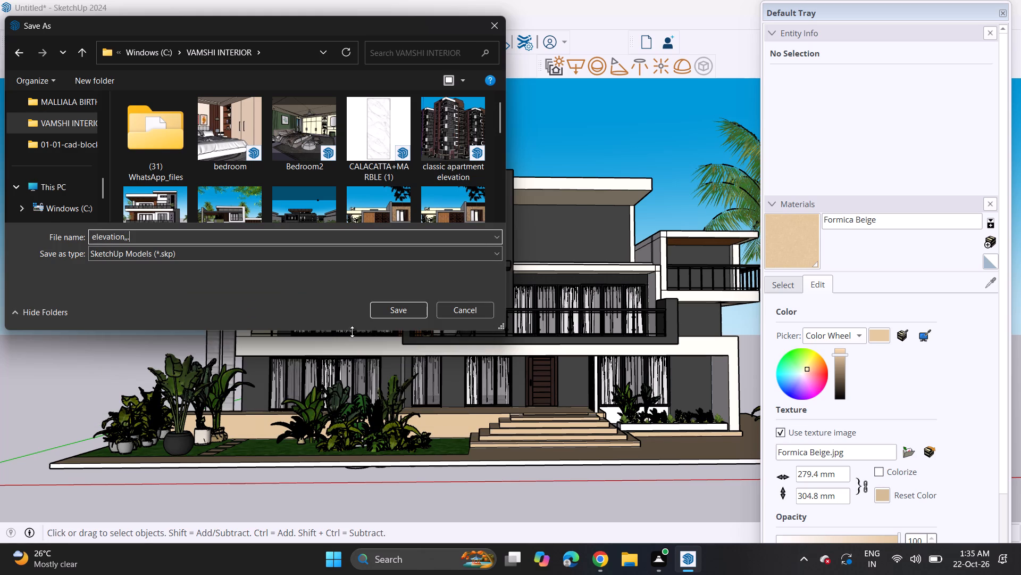
pyautogui.click(397, 309)
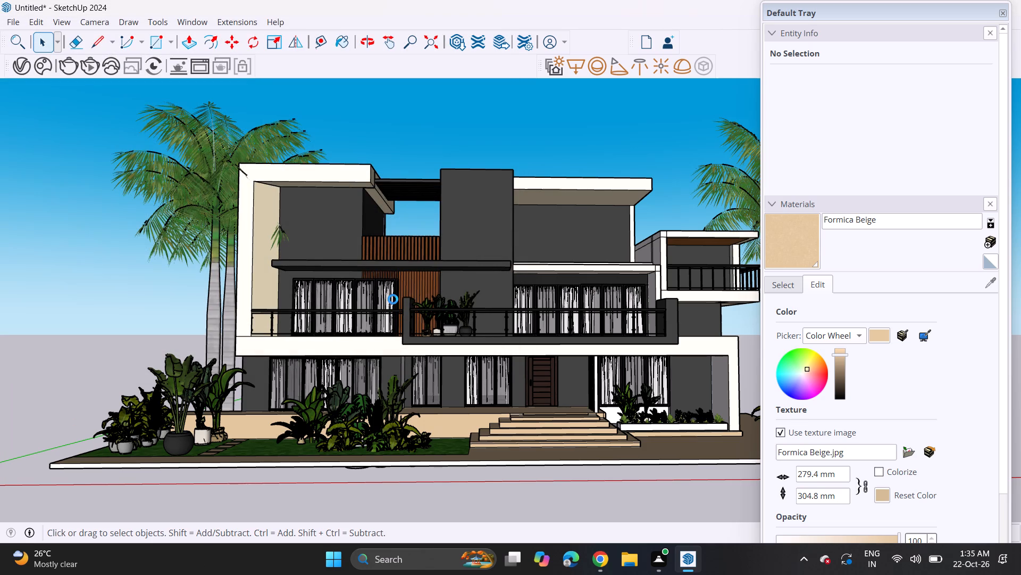